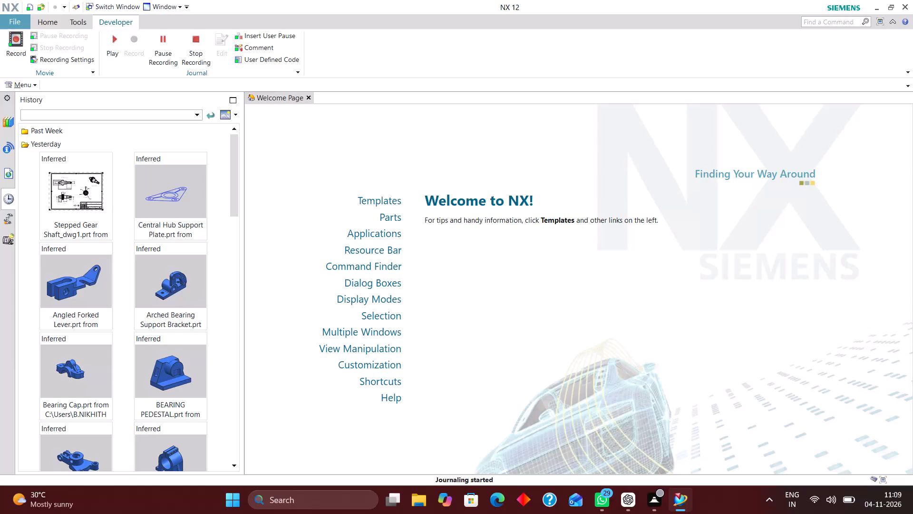
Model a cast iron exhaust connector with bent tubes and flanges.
Create a new millimetre Model part, model1.prt, in the Exhaust Connector folder inside the desktop's NEW folder.
left_click(19, 22)
left_click(30, 36)
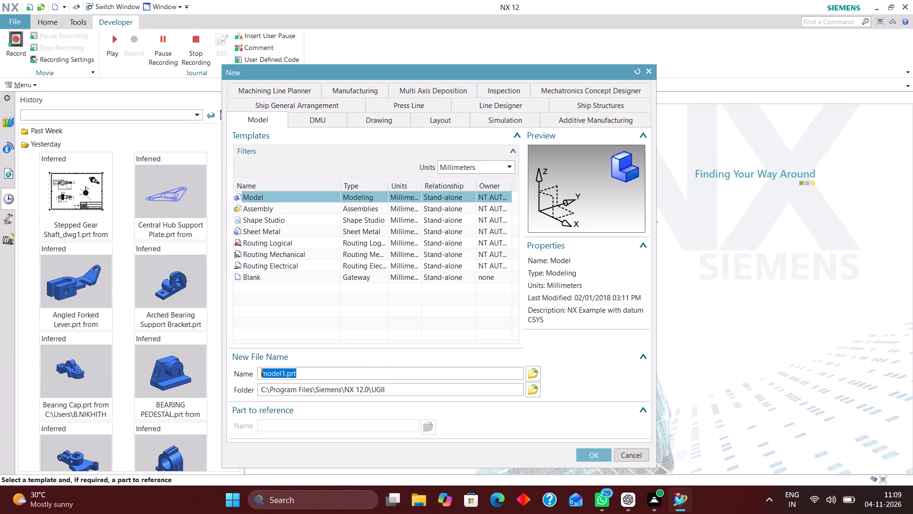
left_click(532, 388)
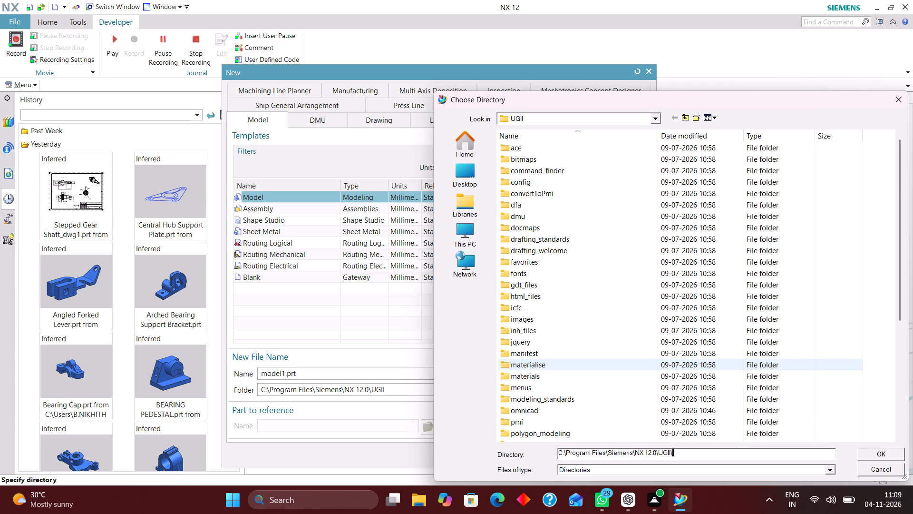
left_click(466, 179)
double_click(570, 309)
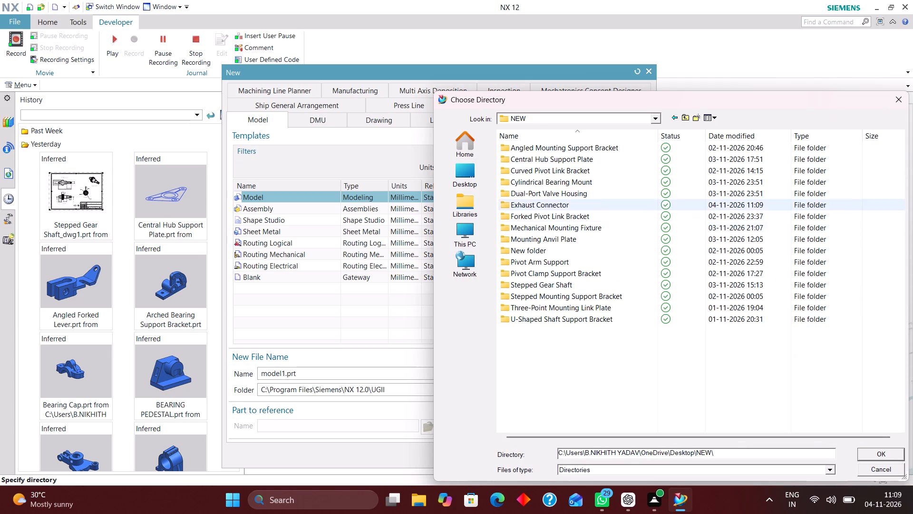
double_click(548, 201)
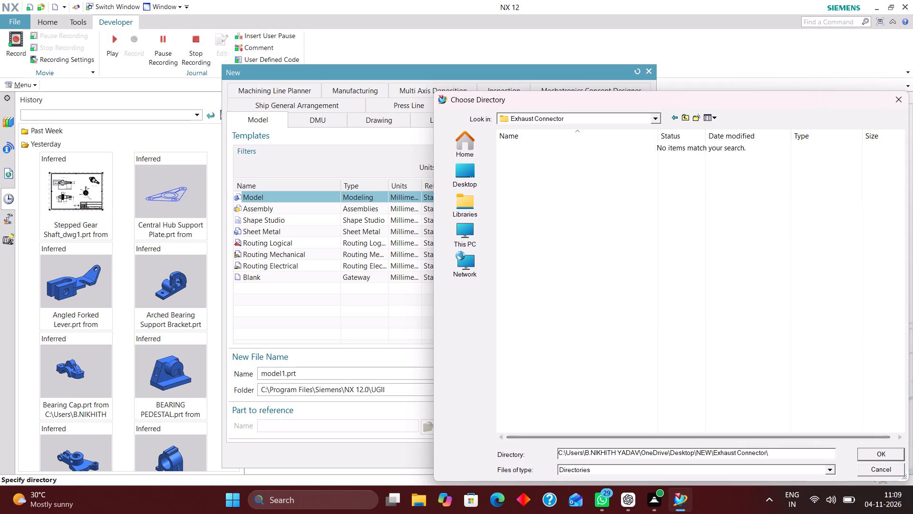
left_click(886, 454)
left_click(609, 455)
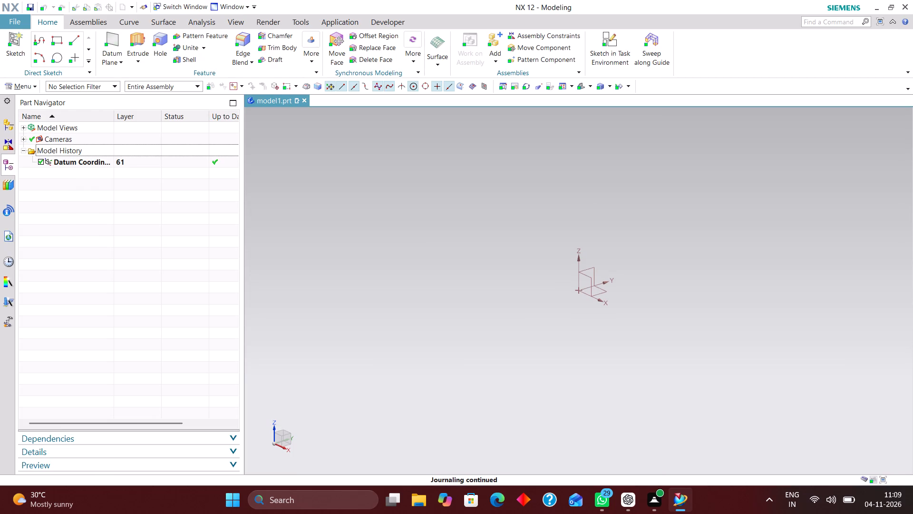
Configure sketch preferences with dimension labels as Value, continuous auto dimensioning off and display of auto dimensions off.
left_click(31, 89)
left_click(40, 201)
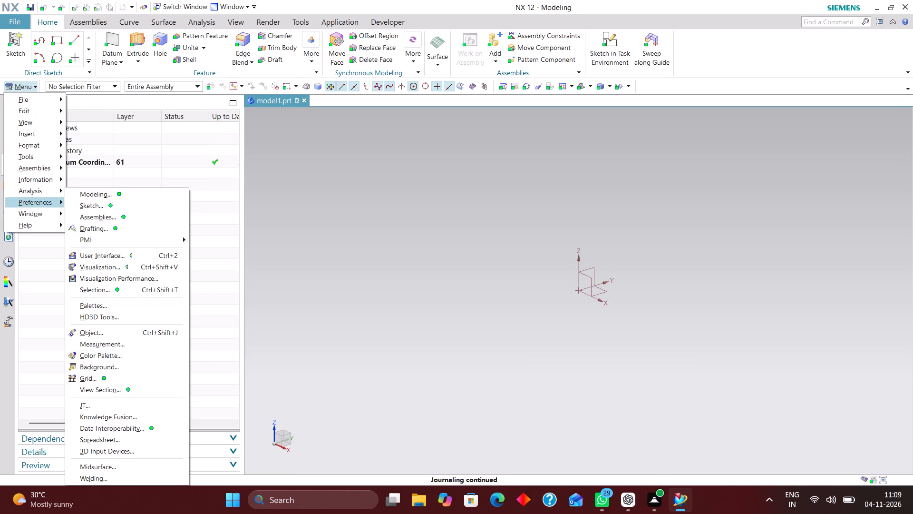
left_click(106, 204)
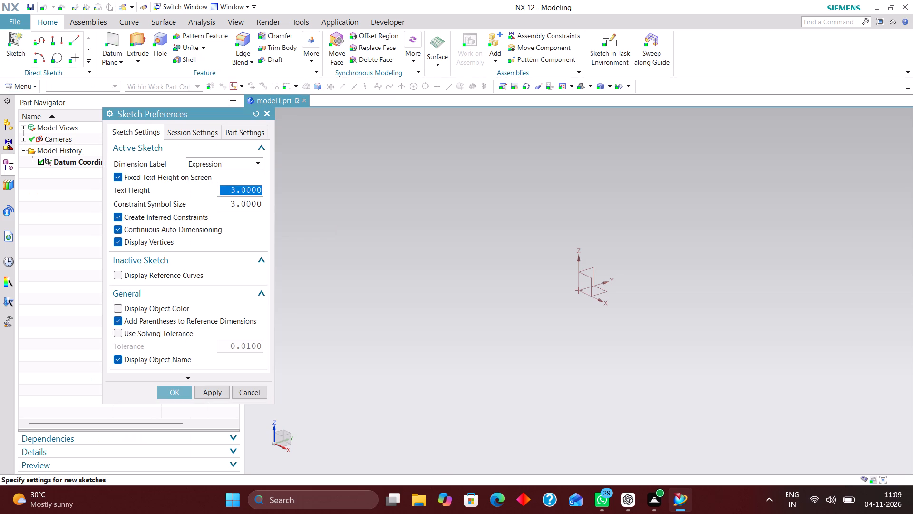
left_click(226, 161)
left_click(232, 195)
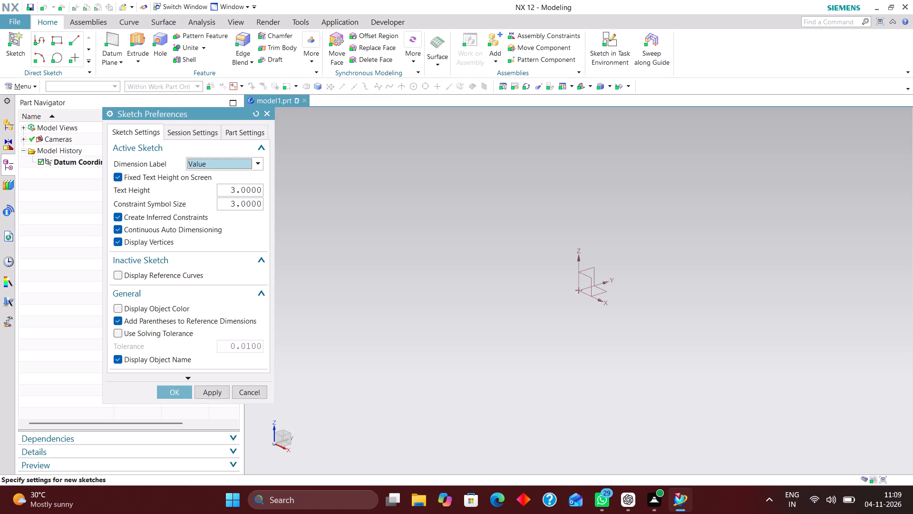
left_click(134, 229)
left_click(186, 132)
left_click(162, 210)
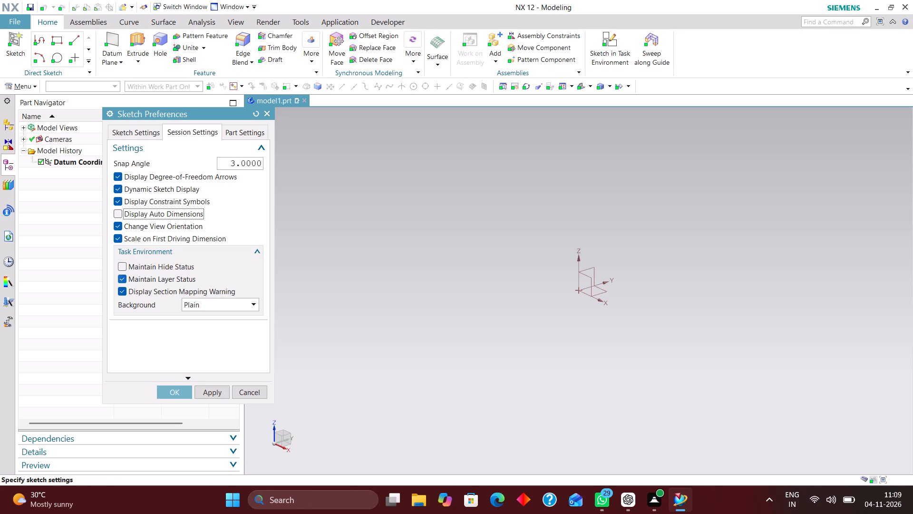
left_click(167, 389)
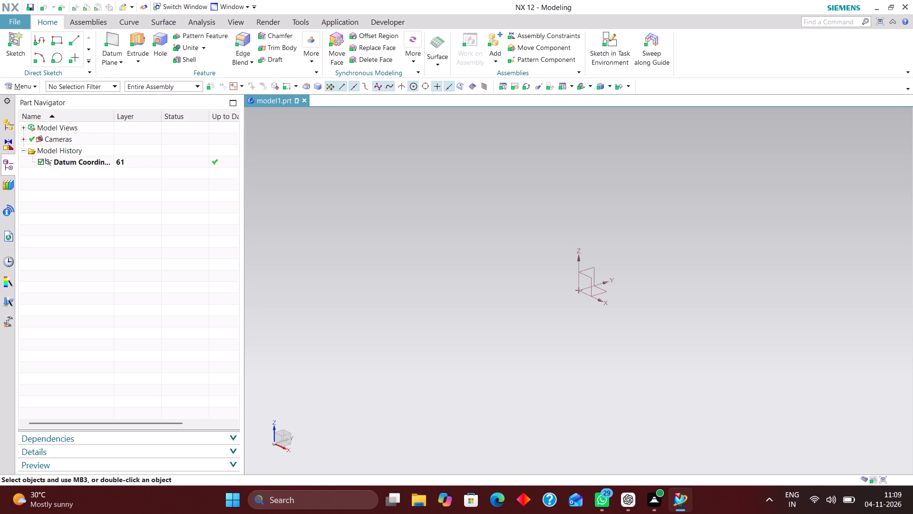
Open a sketch on the XY plane and draw a rectangle about 110 by 82 mm around the origin.
left_click(602, 35)
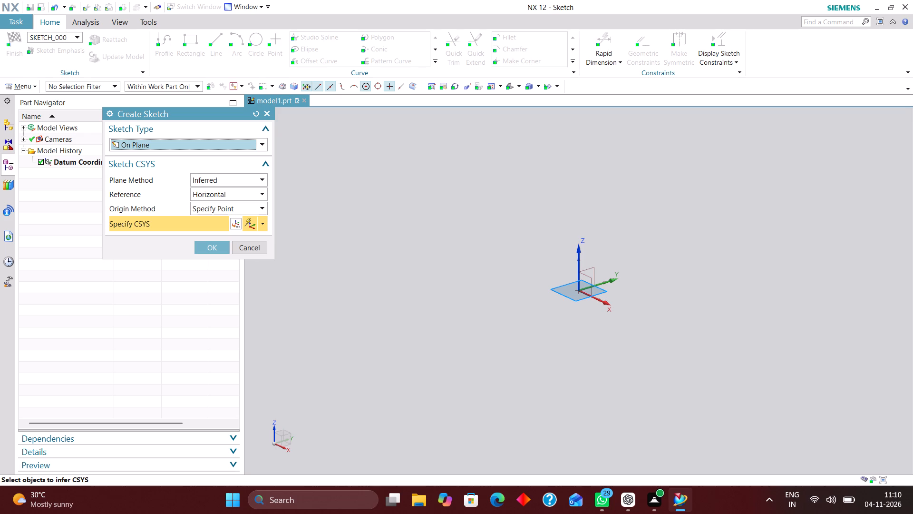
left_click(209, 248)
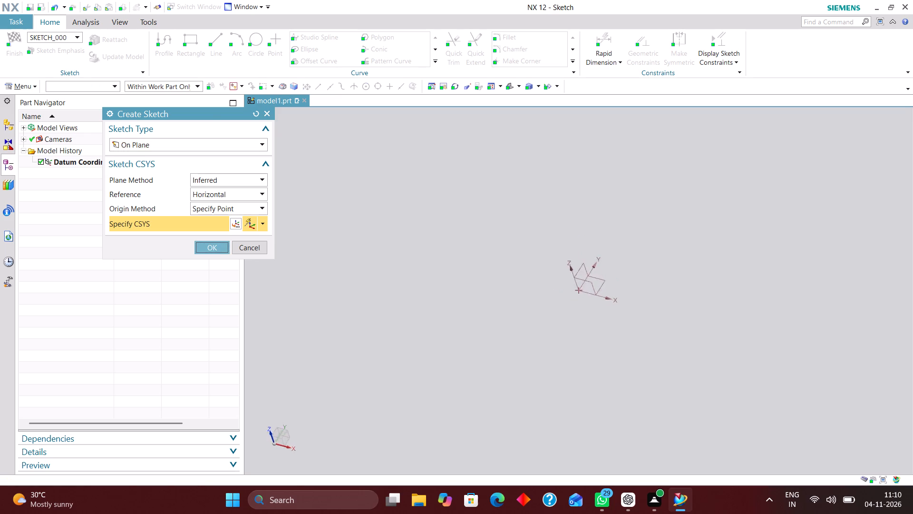
left_click(189, 42)
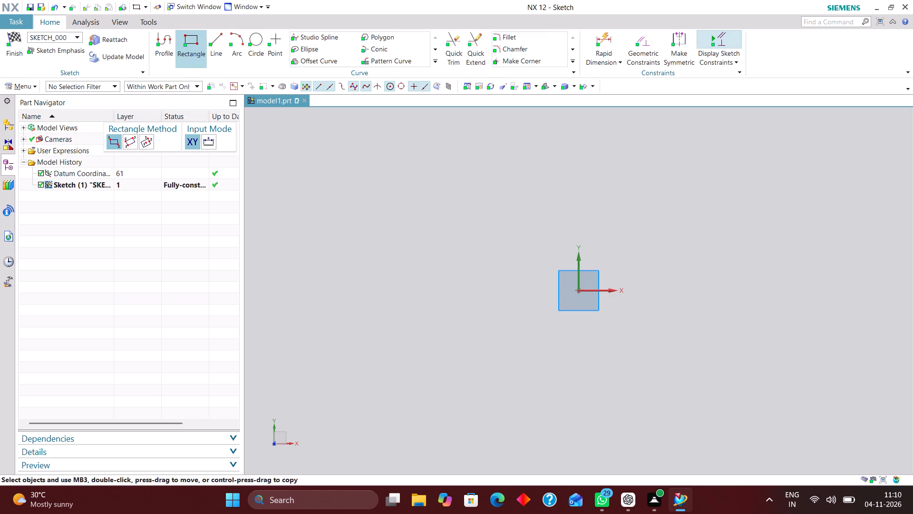
left_click(495, 221)
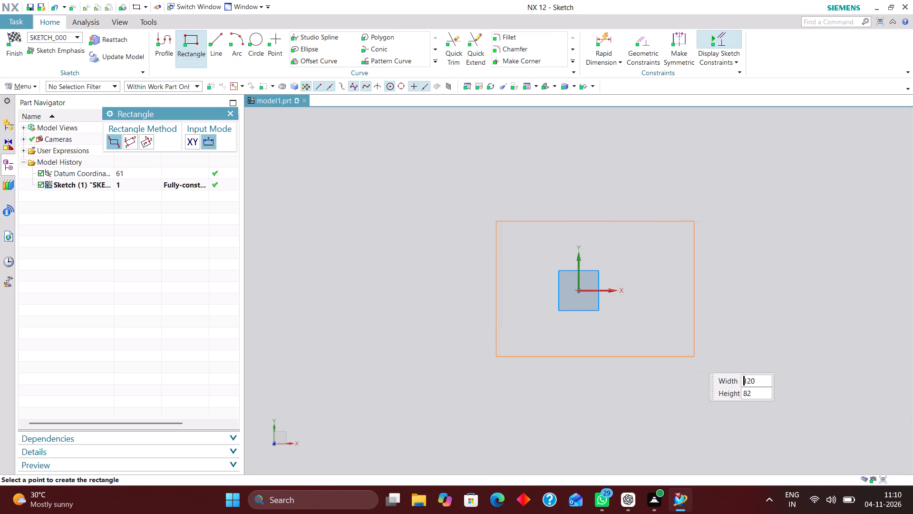
left_click(678, 356)
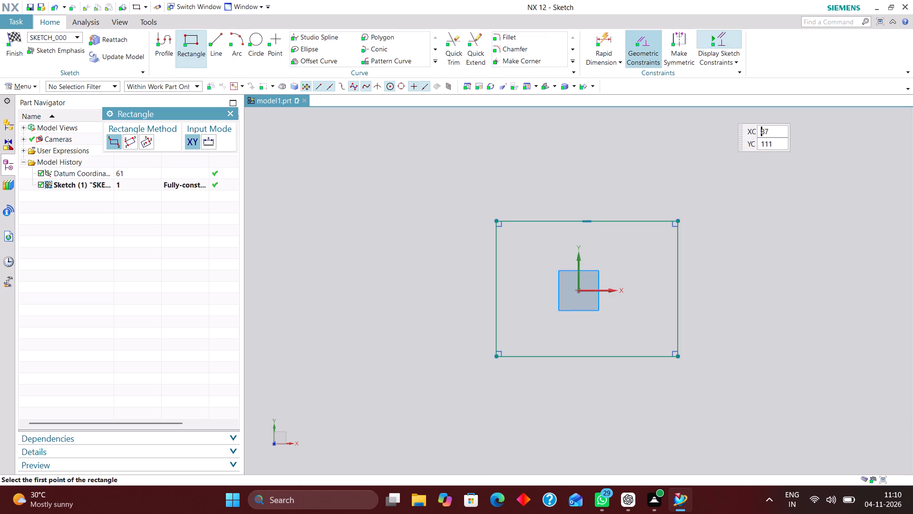
Centre the rectangle on the origin by constraining its top and side edge midpoints onto the Y and X axes.
left_click(641, 42)
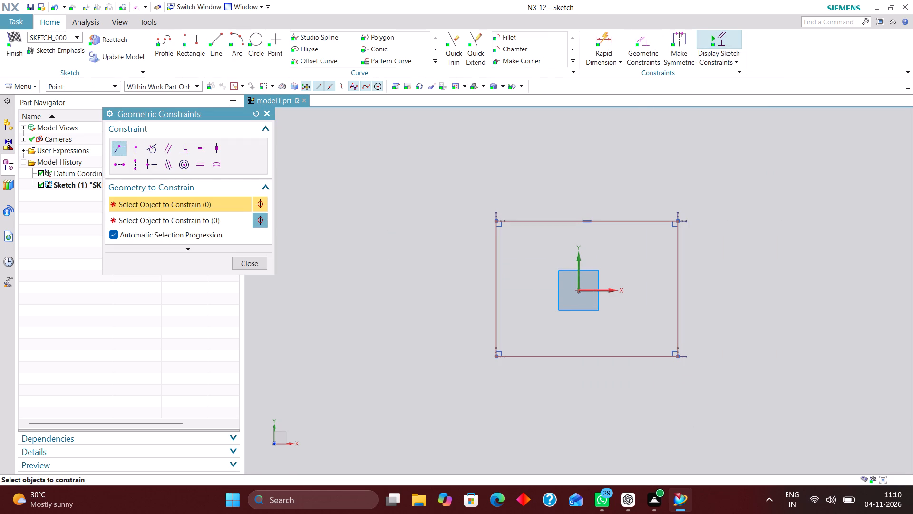
left_click(134, 148)
left_click(588, 220)
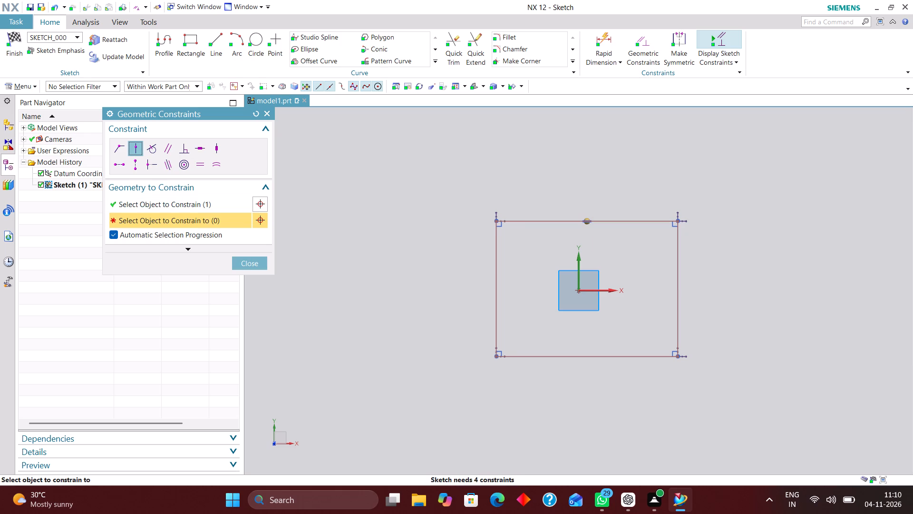
left_click(579, 259)
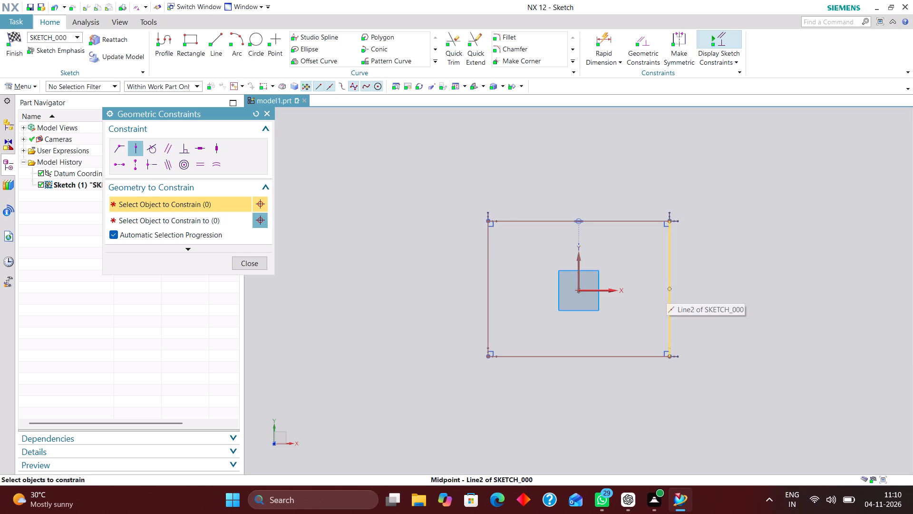
left_click(668, 288)
left_click(608, 289)
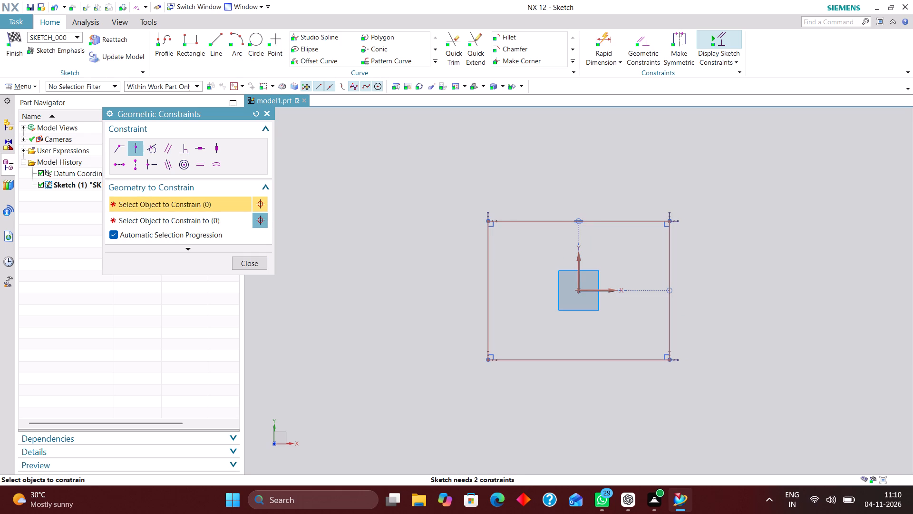
left_click(260, 262)
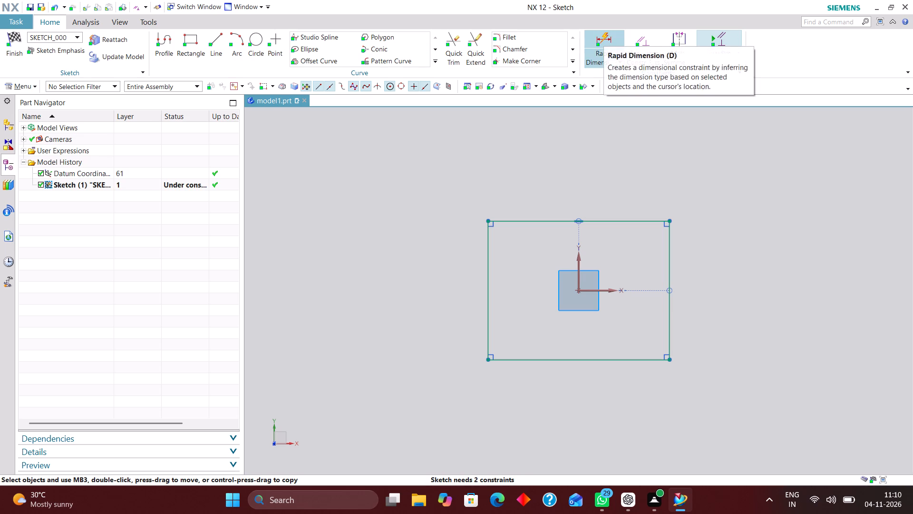
Dimension the rectangle 200 mm wide and 200 mm high, and finish the sketch.
left_click(603, 36)
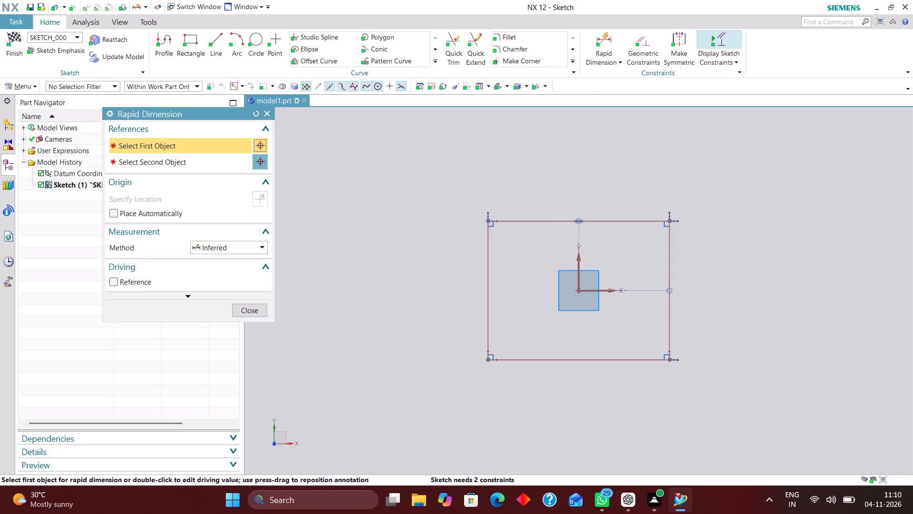
left_click(641, 359)
left_click(592, 405)
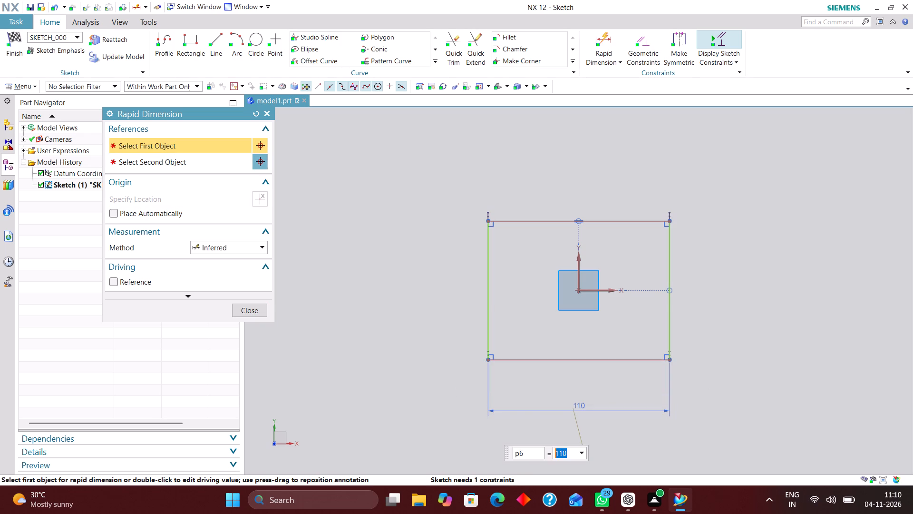
type("200")
key("Return")
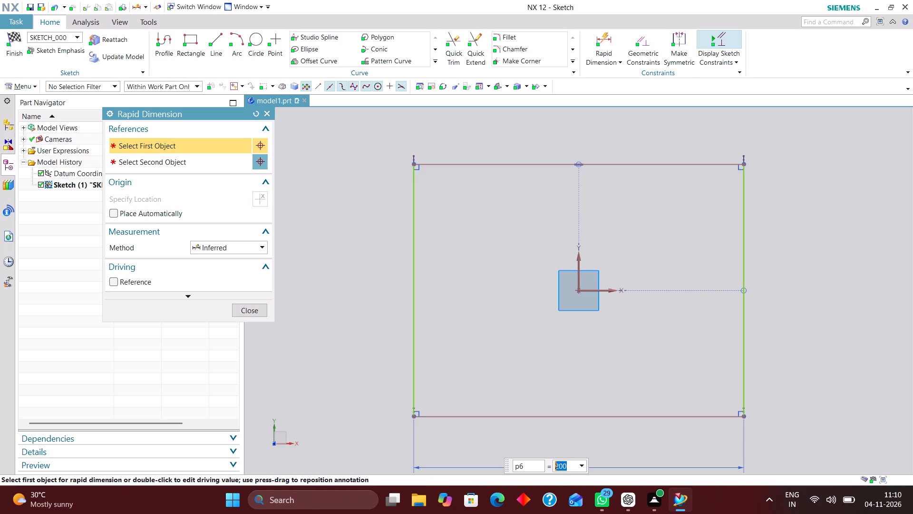
scroll(556, 325, "down", 3)
left_click(650, 339)
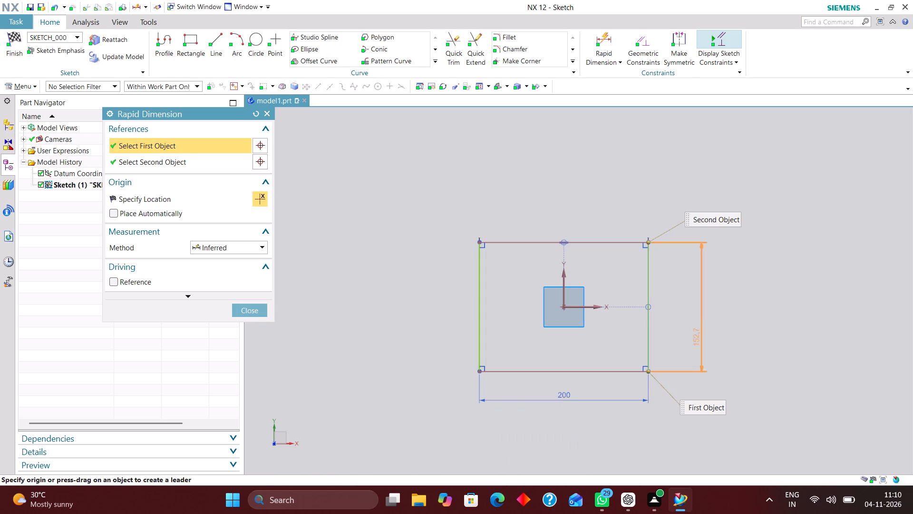
left_click(727, 299)
type("200")
key("Return")
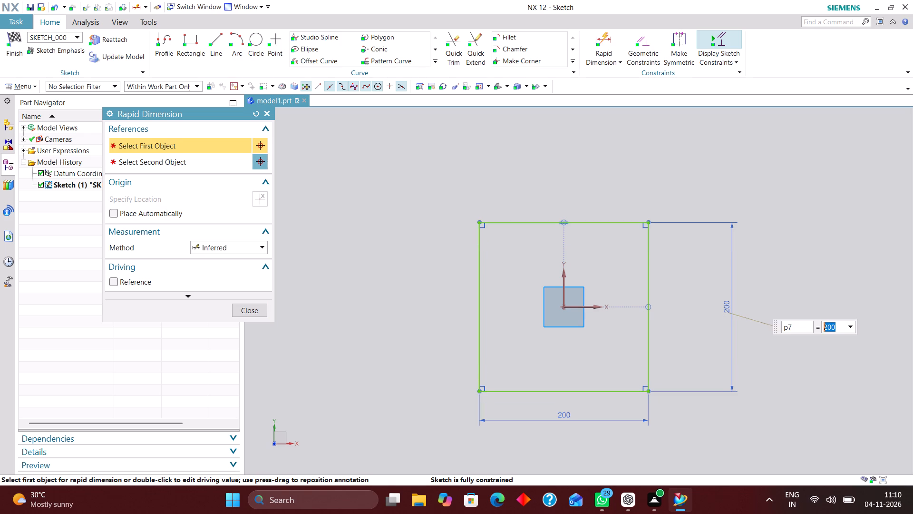
left_click(261, 310)
left_click(12, 35)
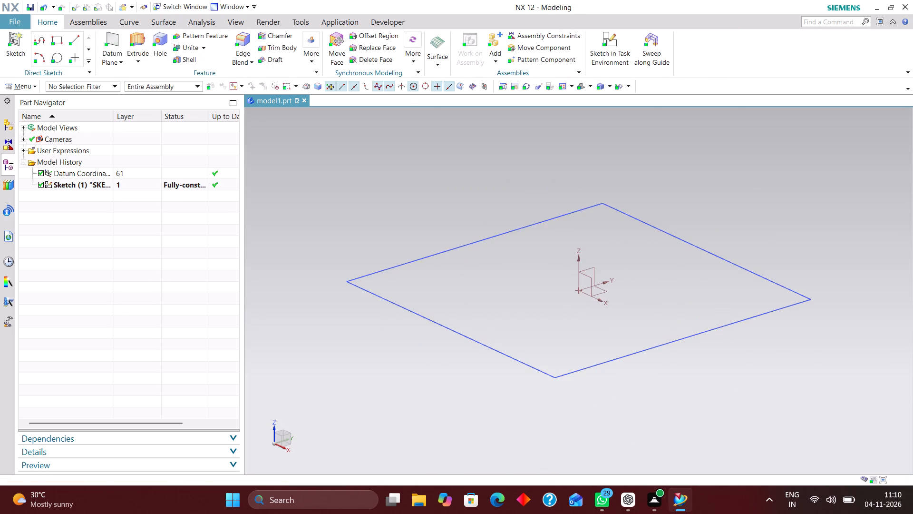
Extrude the square sketch 22 mm upward as a base plate.
left_click(140, 46)
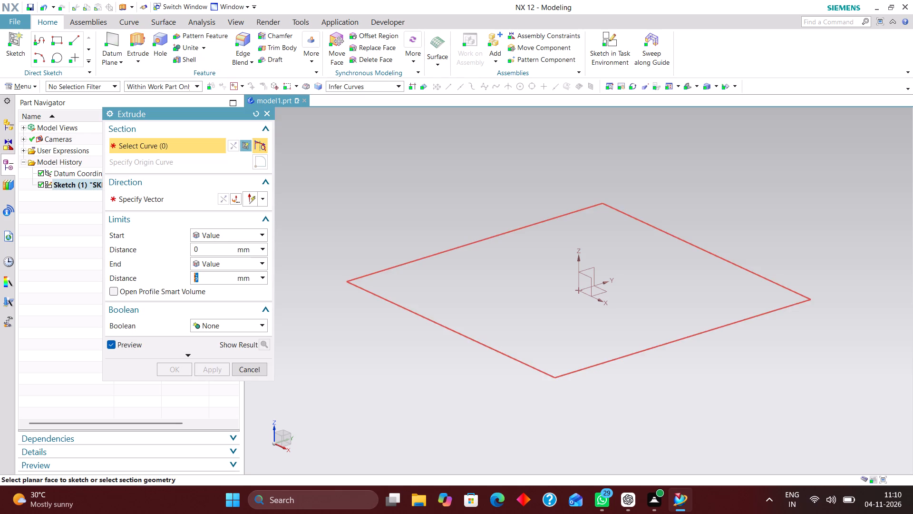
left_click(450, 331)
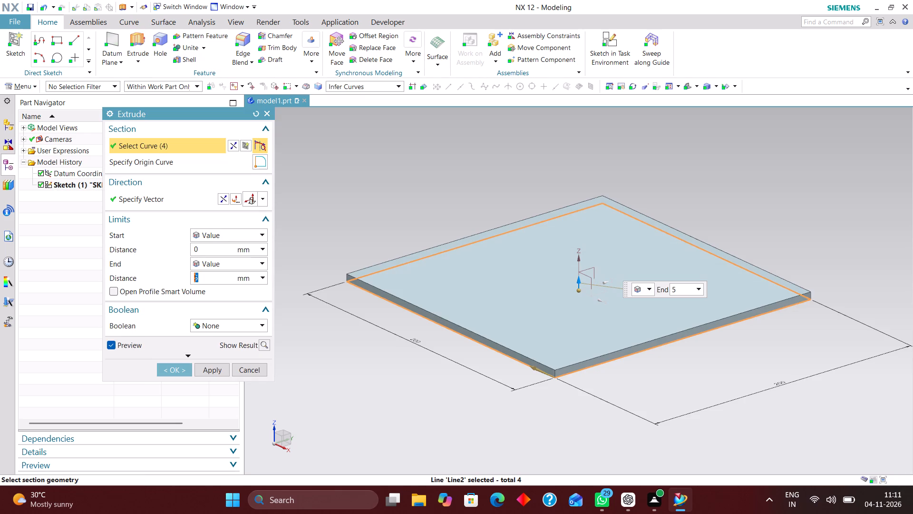
type("22")
key("Return")
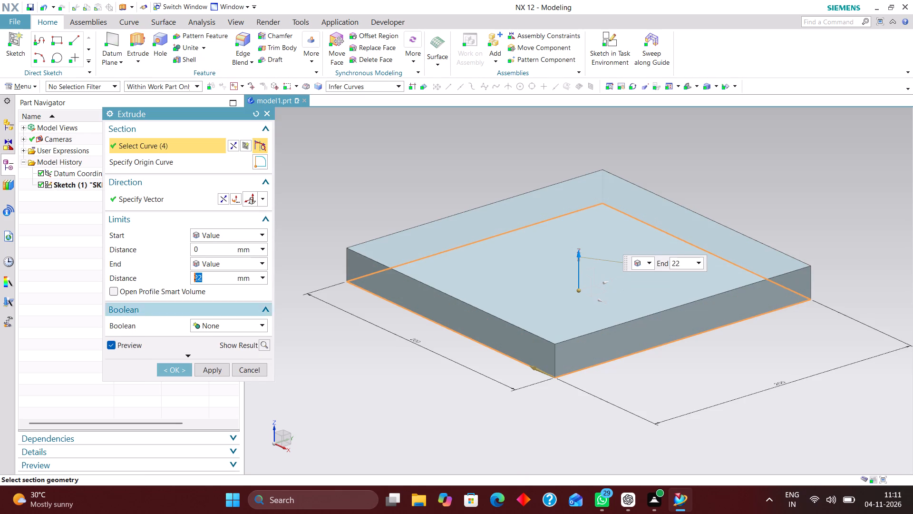
left_click(170, 369)
Accept the 22 mm base plate extrusion.
right_click_drag(417, 315, 416, 359)
Blend the four vertical corner edges of the base plate with a 30 mm radius.
left_click(238, 40)
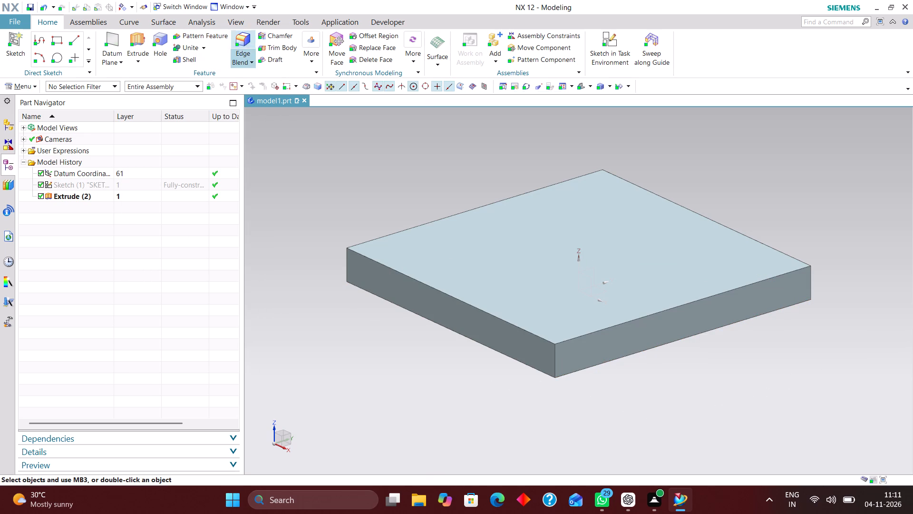
left_click(557, 363)
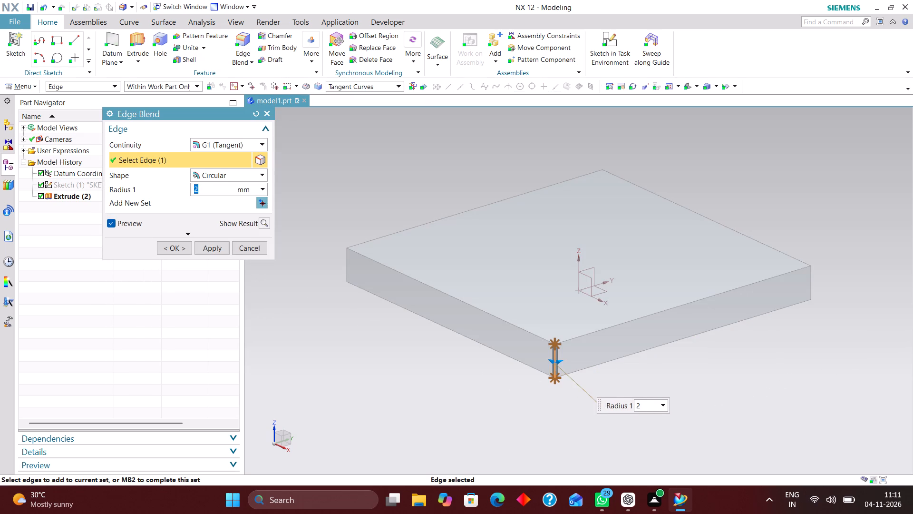
type("30")
key("Return")
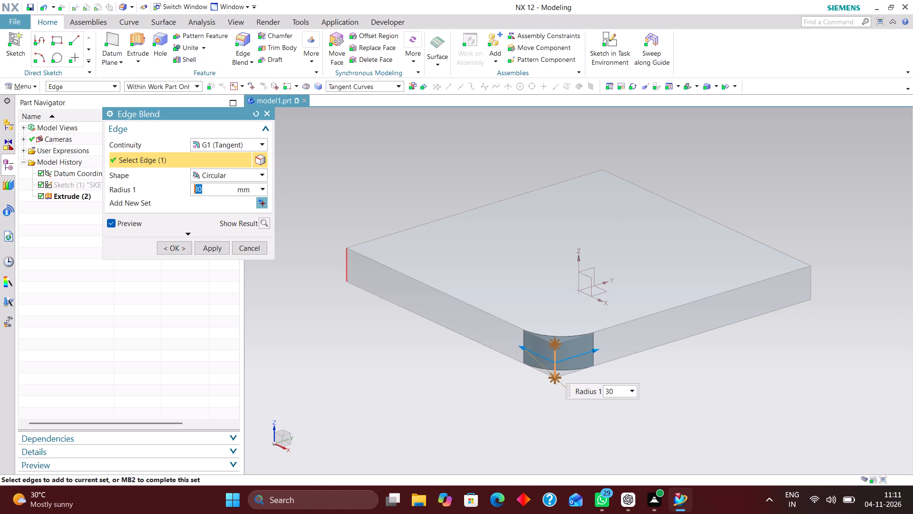
left_click(347, 262)
scroll(348, 333, "down", 2)
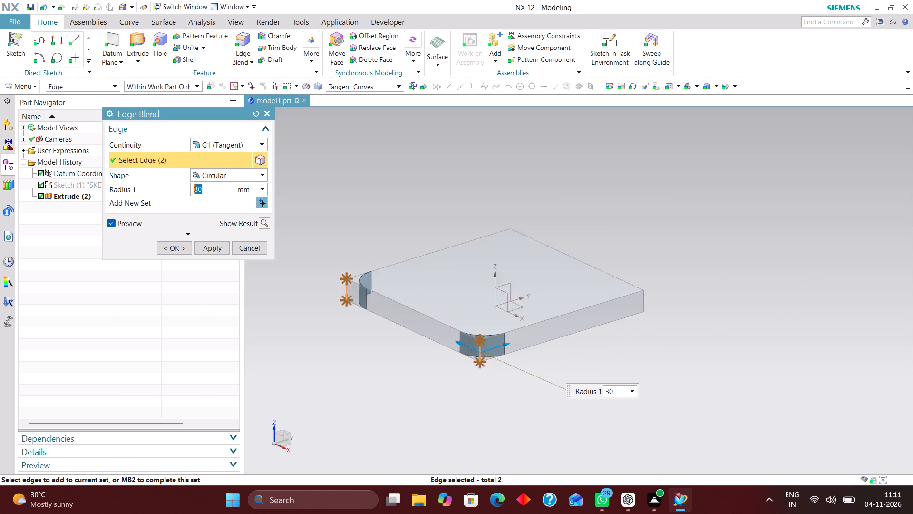
scroll(346, 335, "down", 1)
middle_click_drag(607, 332, 566, 345)
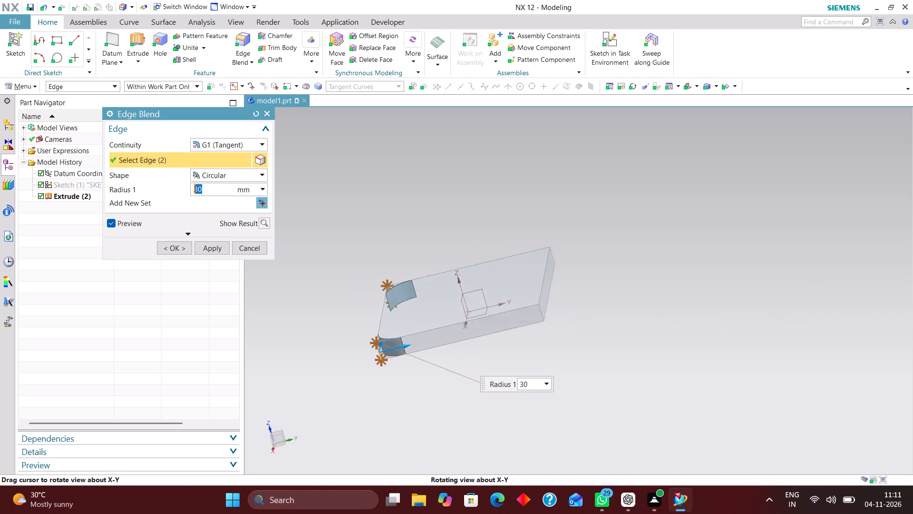
middle_click_drag(566, 345, 548, 354)
scroll(486, 339, "up", 3)
left_click(492, 327)
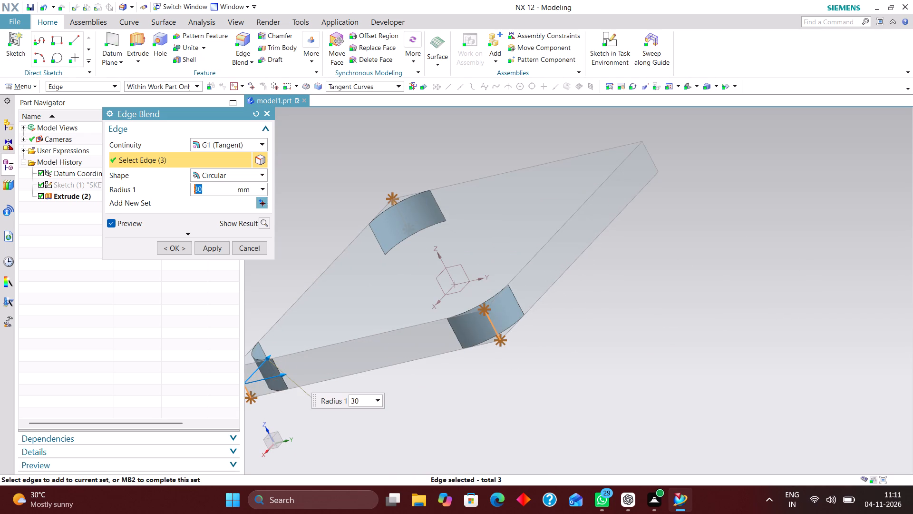
middle_click_drag(592, 354, 540, 397)
left_click(505, 312)
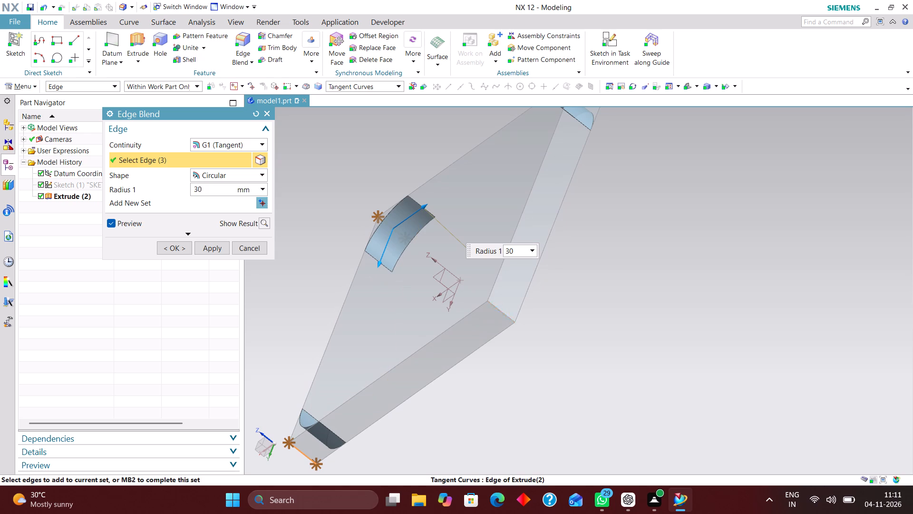
middle_click_drag(616, 346, 679, 326)
scroll(679, 325, "up", 1)
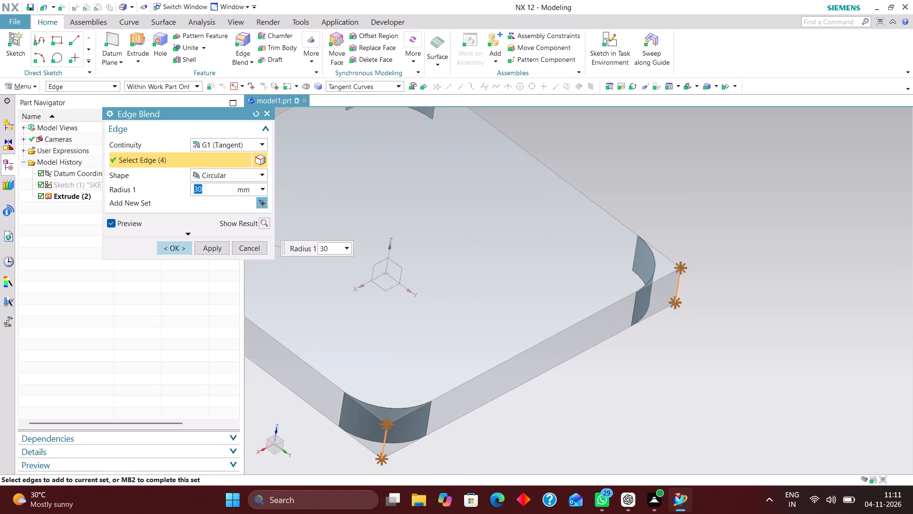
left_click(171, 246)
Open a sketch on the YZ datum plane and draw a vertical line rising from within the plate, close to the vertical axis.
left_click(578, 87)
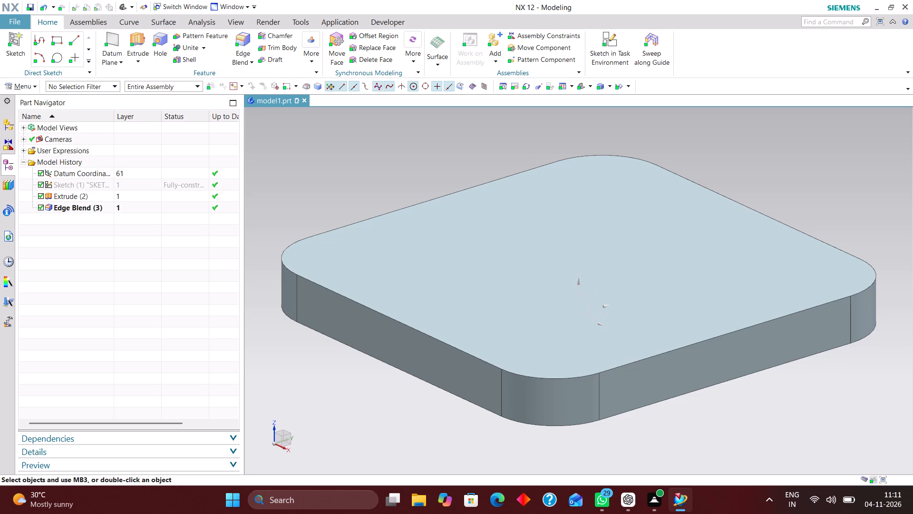
left_click(610, 35)
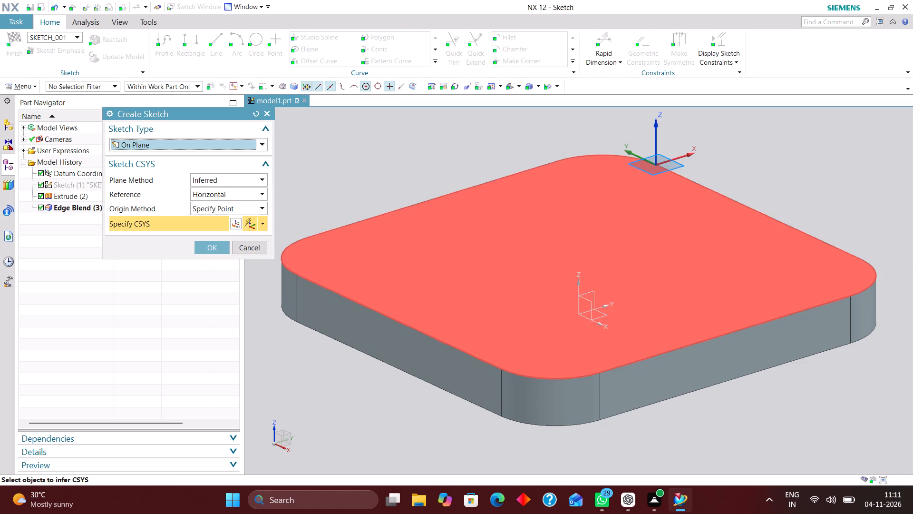
left_click(589, 291)
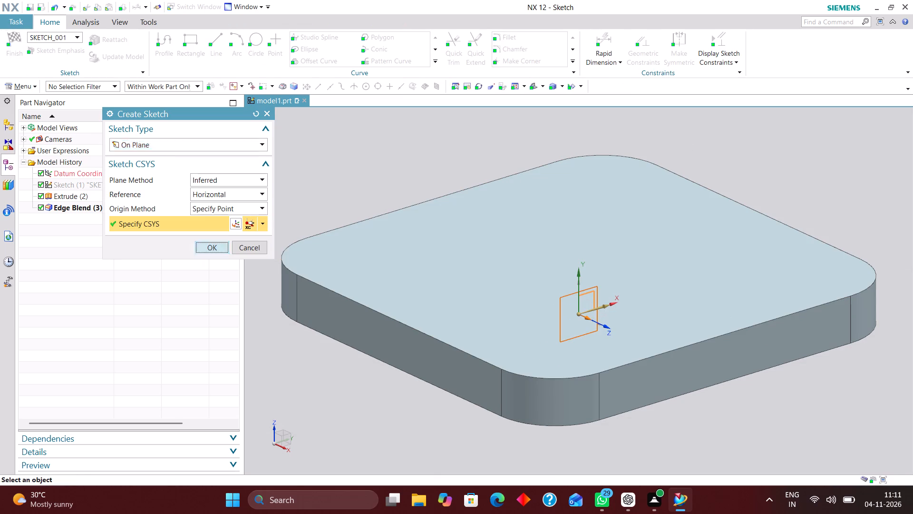
left_click(213, 247)
scroll(510, 287, "down", 2)
scroll(585, 205, "up", 3)
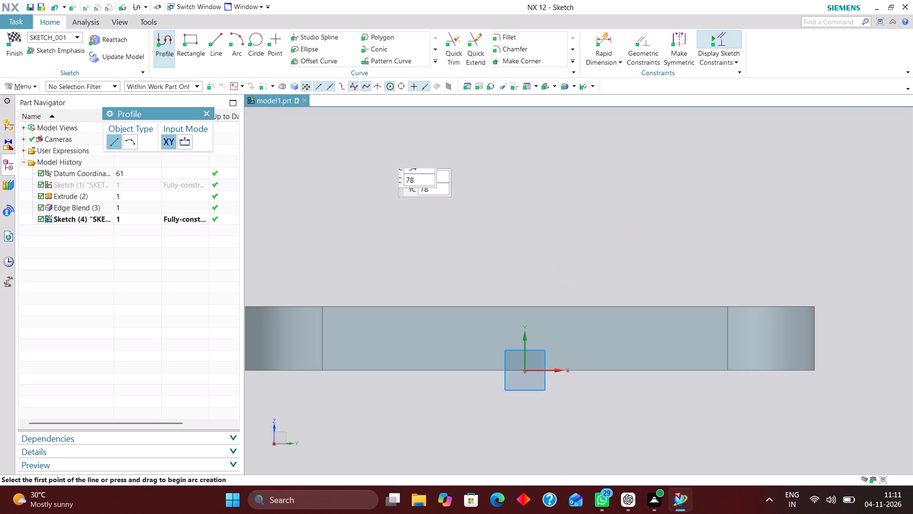
left_click(221, 38)
left_click(523, 132)
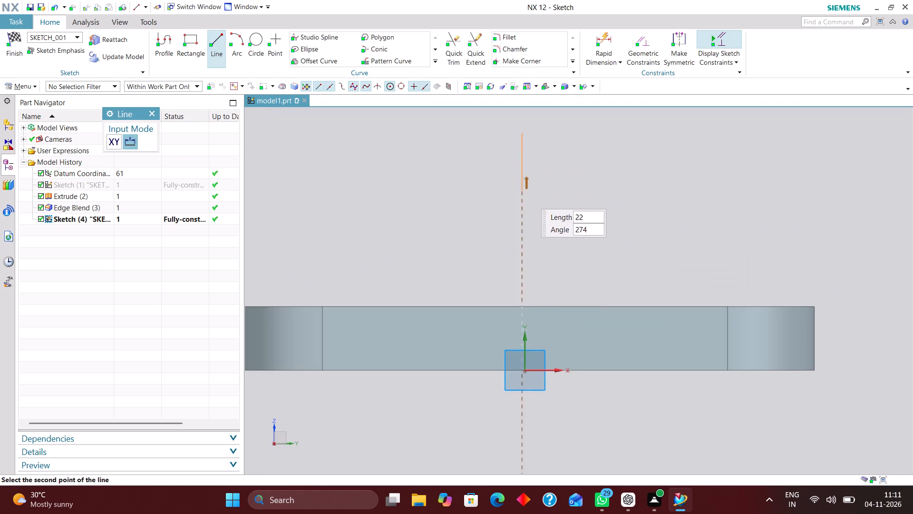
left_click(518, 316)
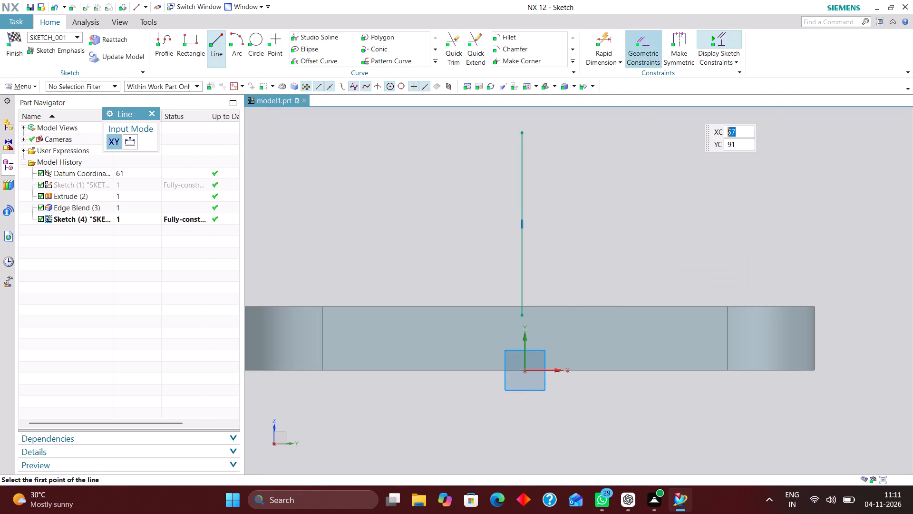
Constrain the vertical line's midpoint onto the sketch's vertical axis.
left_click(645, 37)
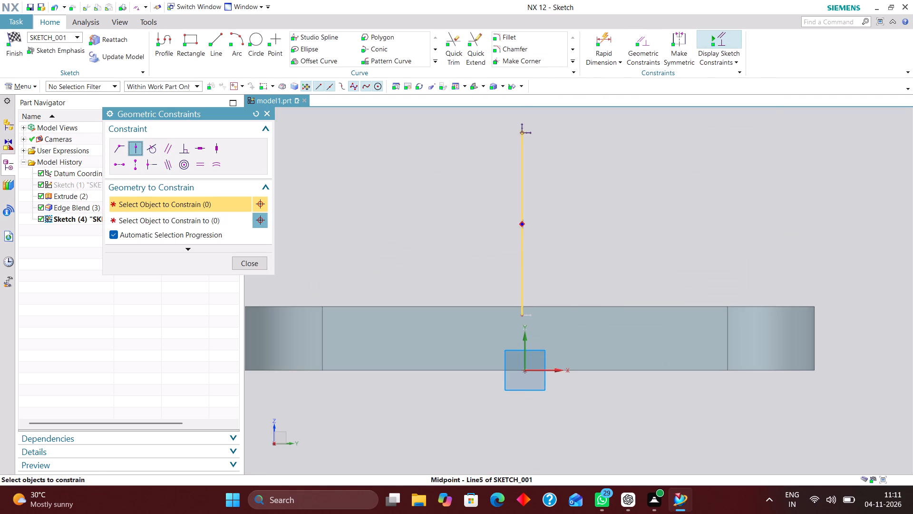
left_click(522, 224)
left_click(524, 344)
scroll(619, 301, "down", 1)
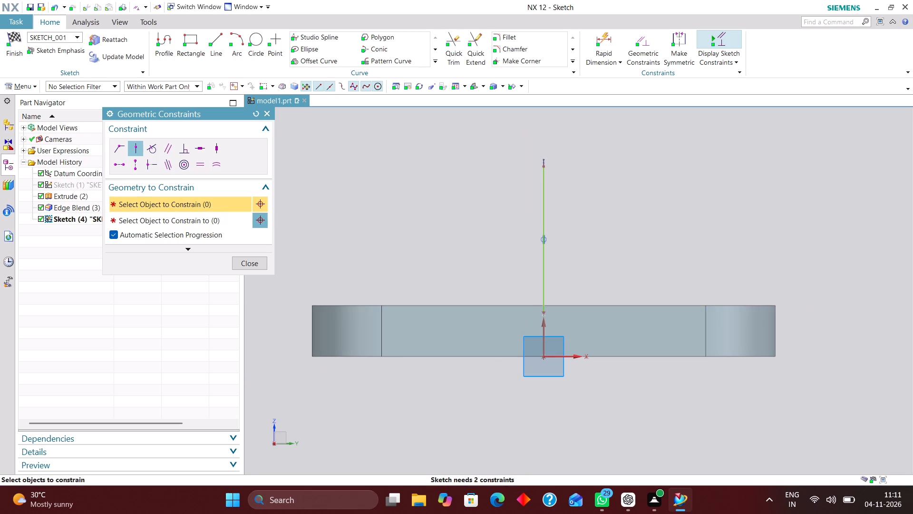
left_click(251, 261)
Draw a horizontal line above the vertical line, offset toward +Y, and connect their near ends with a three-point arc.
scroll(554, 285, "down", 3)
scroll(568, 178, "up", 3)
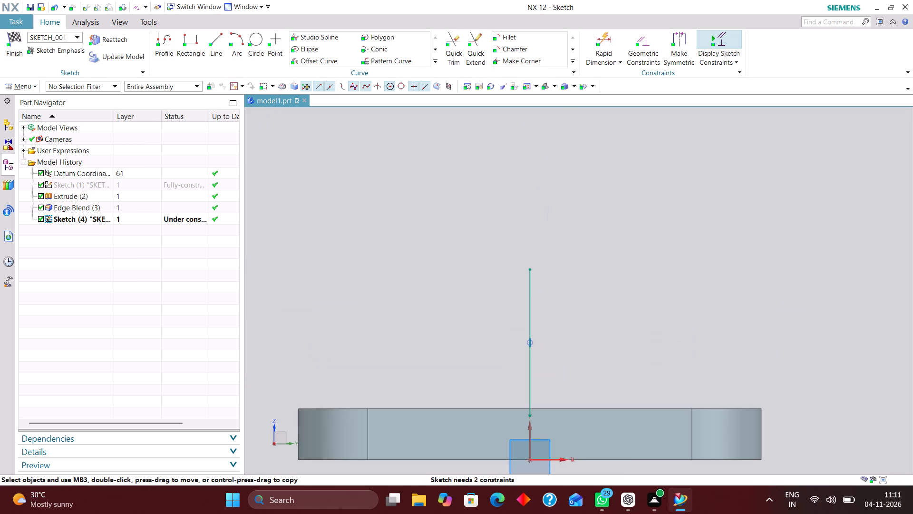
left_click(214, 36)
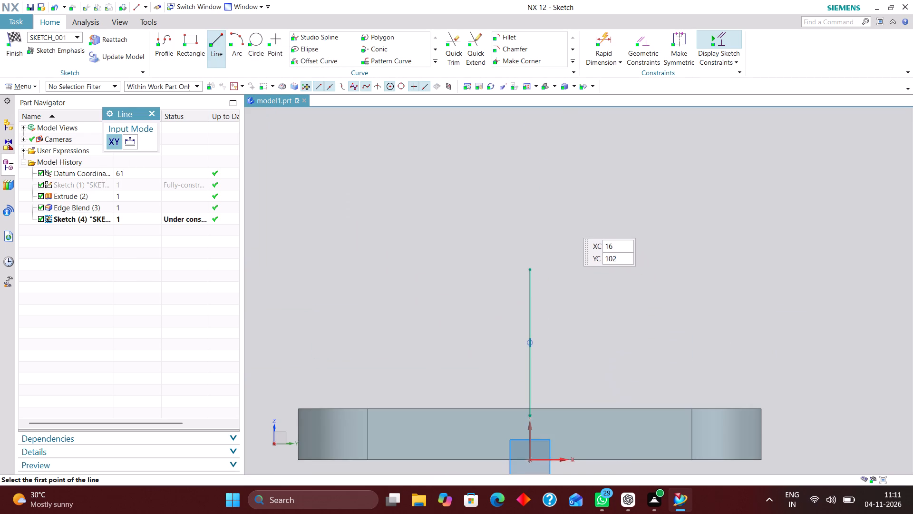
left_click(567, 206)
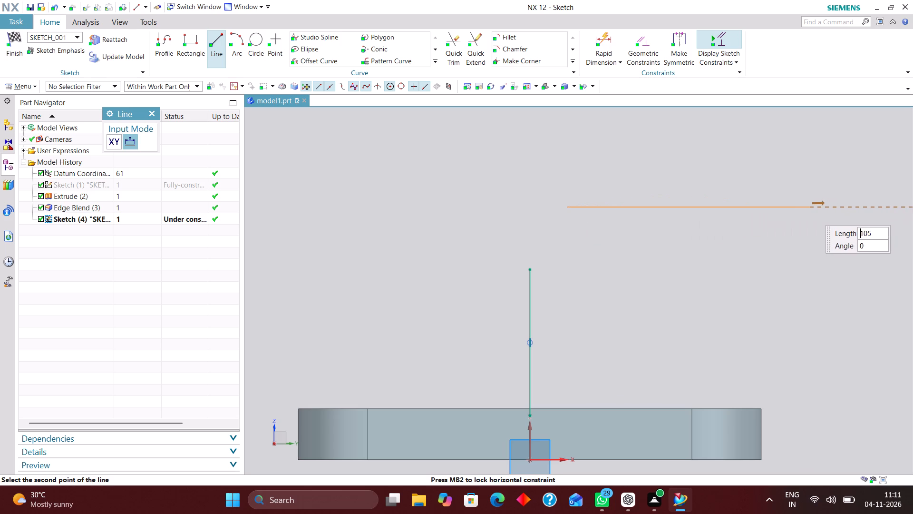
left_click(788, 209)
left_click(233, 38)
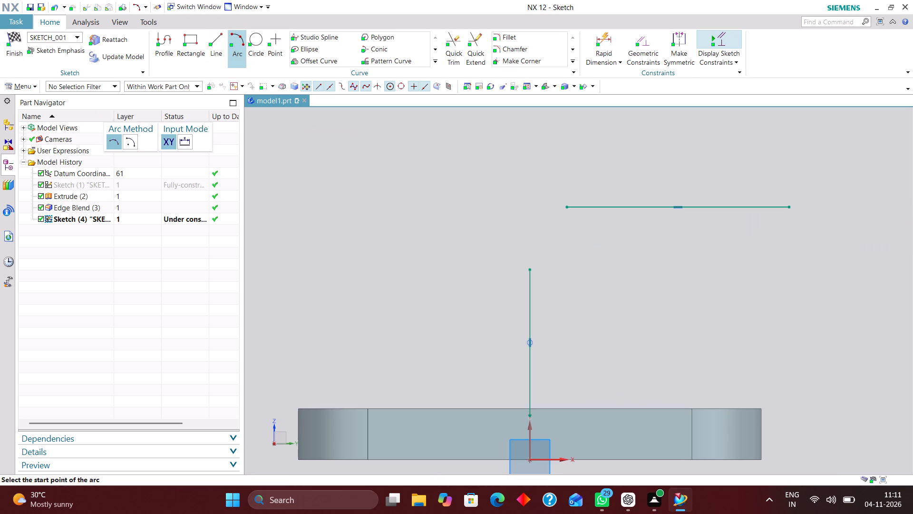
left_click(567, 206)
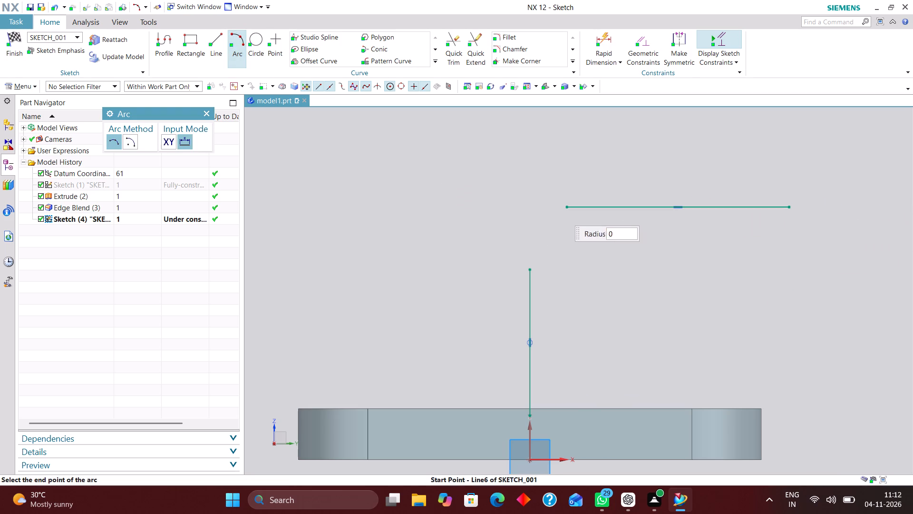
left_click(530, 265)
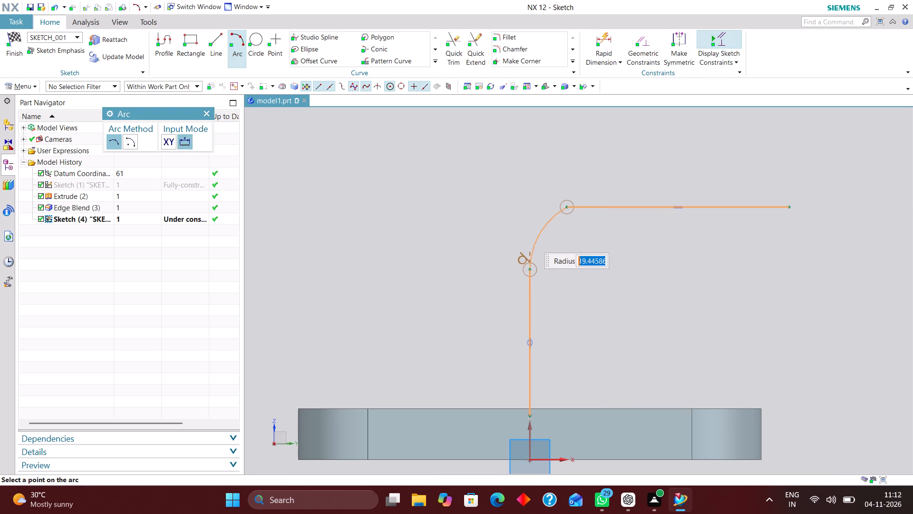
left_click(545, 217)
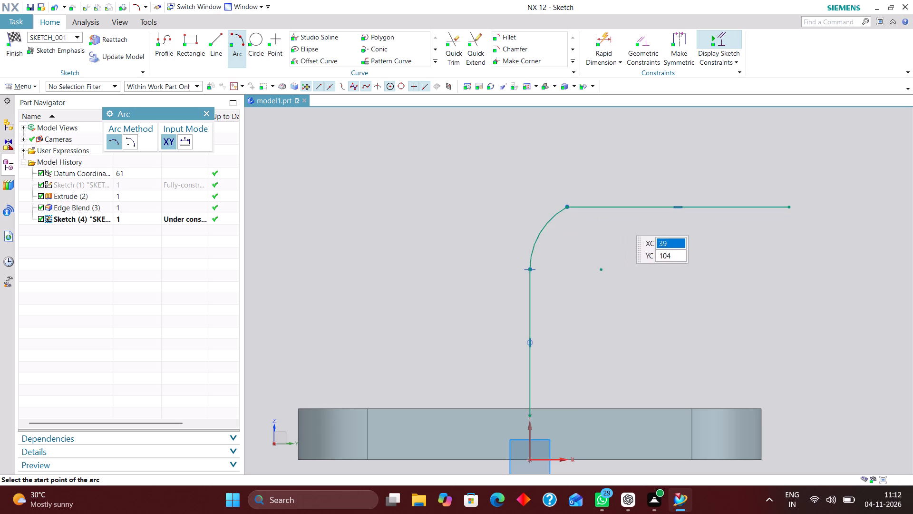
Make the arc tangent to the horizontal line and finish the path sketch.
left_click(641, 40)
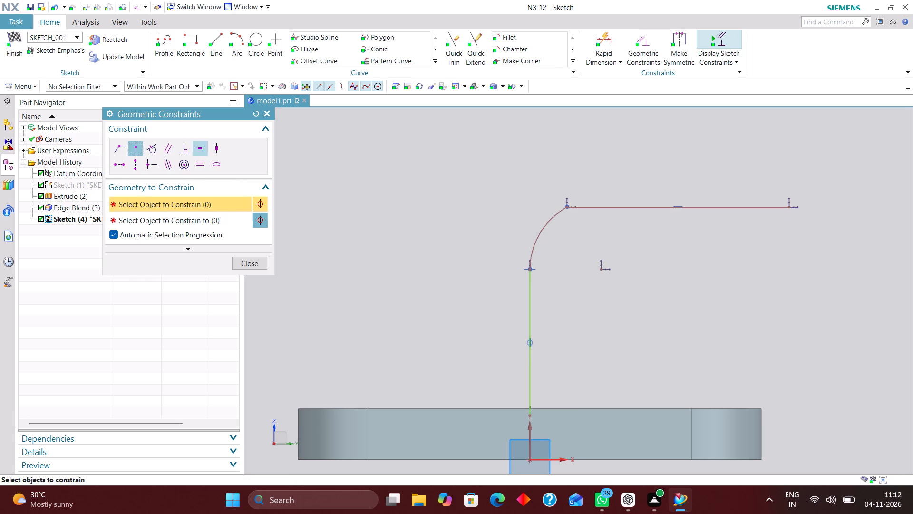
left_click(150, 149)
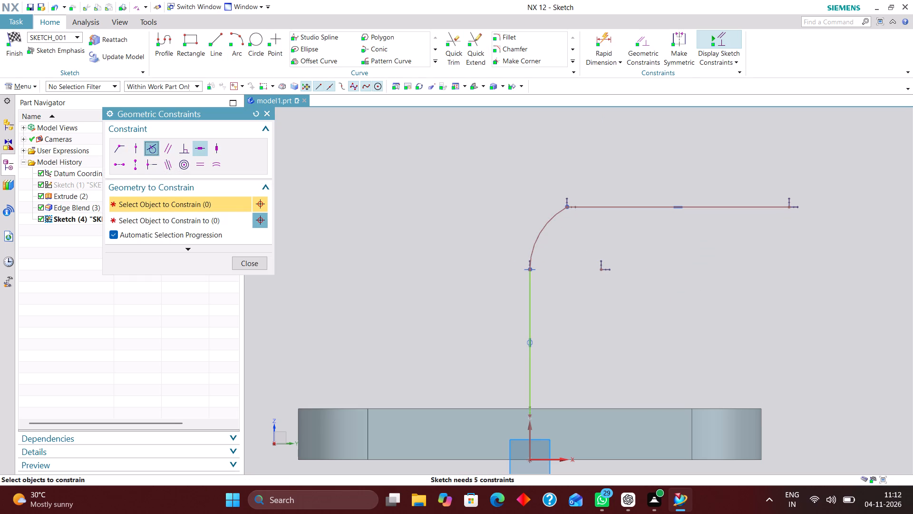
left_click(547, 224)
left_click(601, 208)
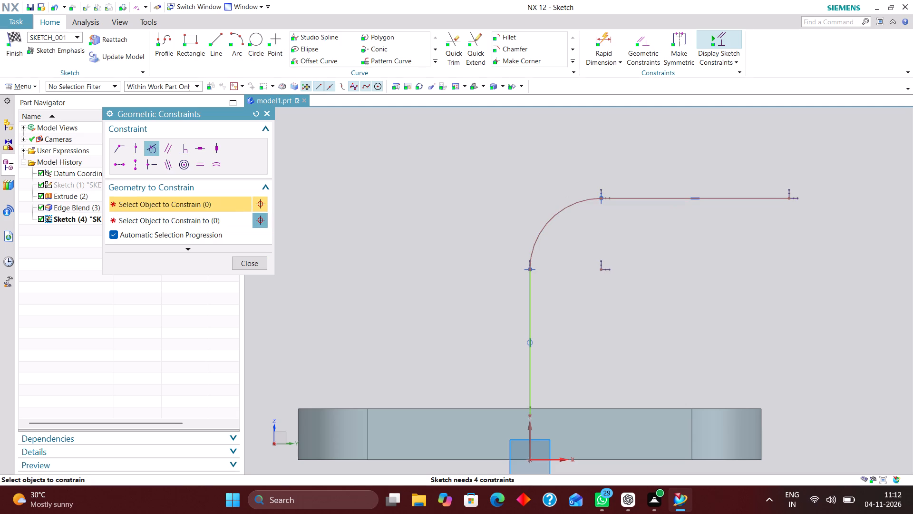
left_click(259, 263)
scroll(494, 183, "down", 2)
scroll(539, 232, "up", 1)
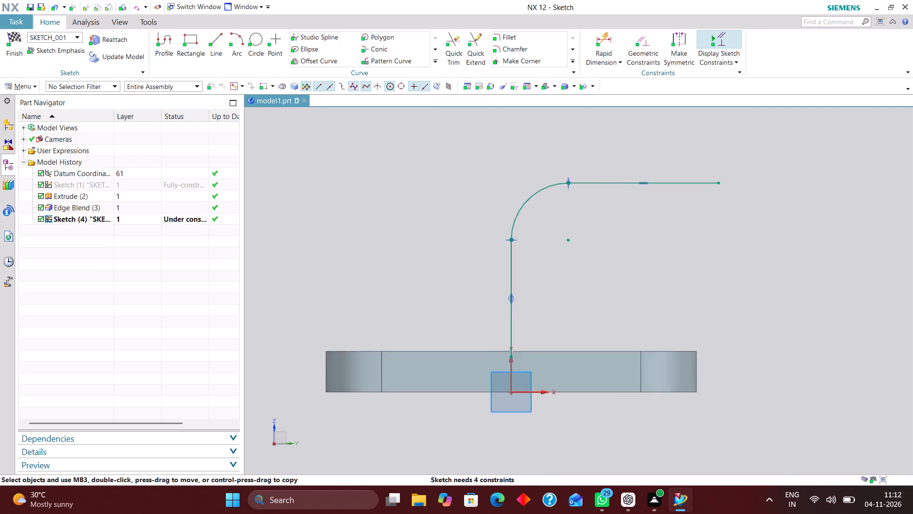
scroll(539, 233, "up", 2)
scroll(532, 206, "down", 1)
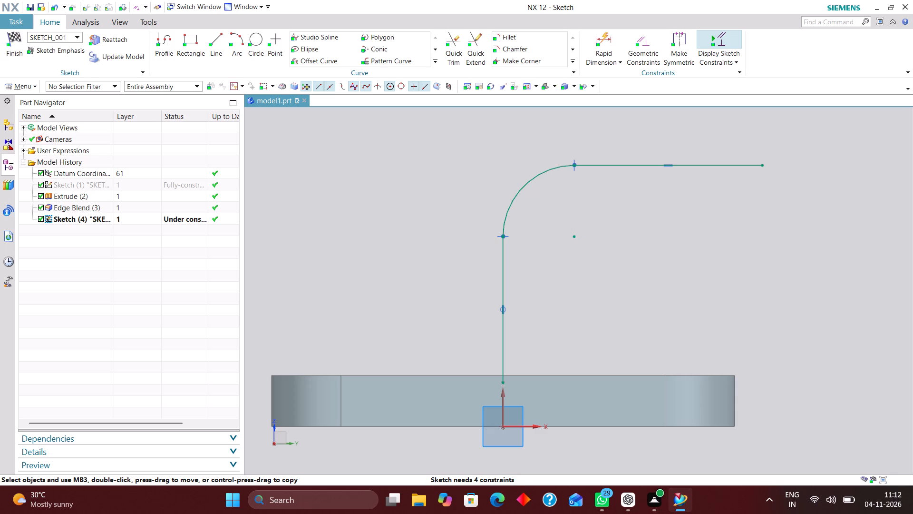
left_click(17, 33)
Create a tube along the tangent-connected path curves with a 50 mm outer diameter and a 20 mm inner diameter.
scroll(573, 259, "down", 2)
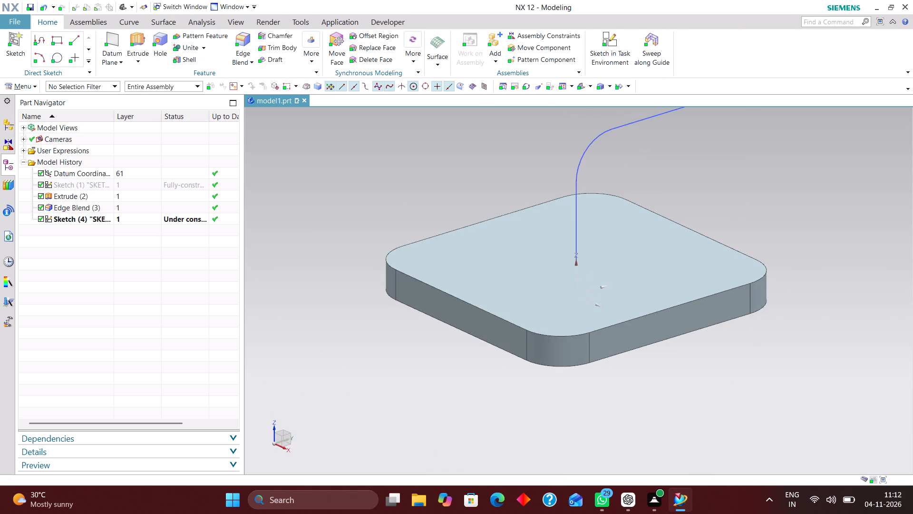
left_click(441, 67)
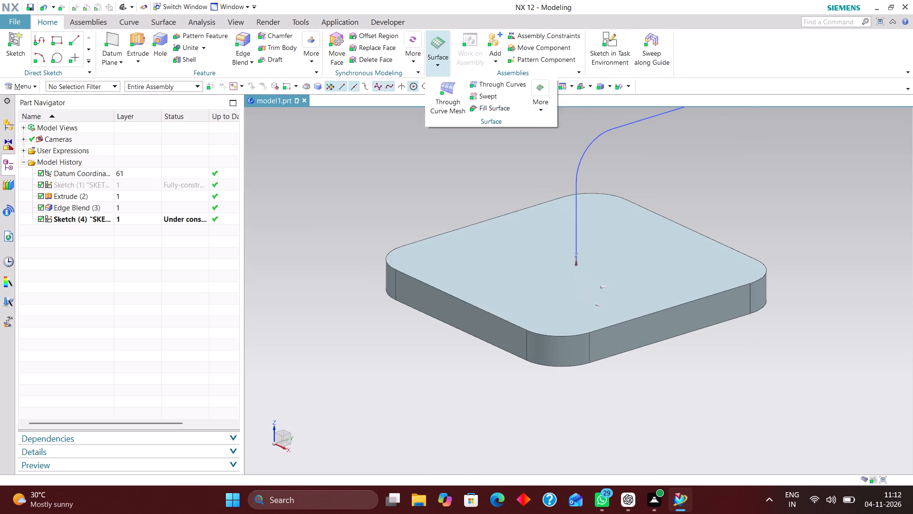
left_click(439, 61)
left_click(441, 71)
left_click(540, 110)
left_click(550, 135)
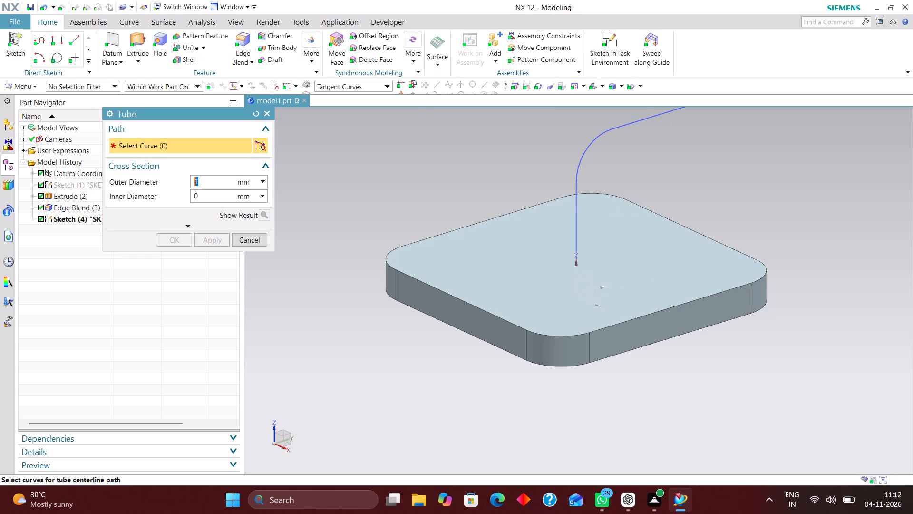
left_click(575, 214)
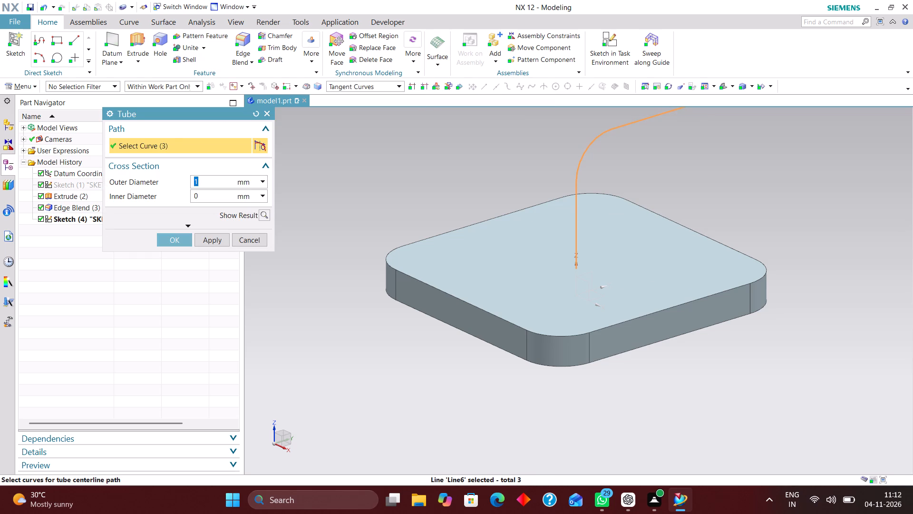
type("20")
key("BackSpace")
key("BackSpace")
type("50")
key("Return")
left_click_drag(207, 198, 180, 201)
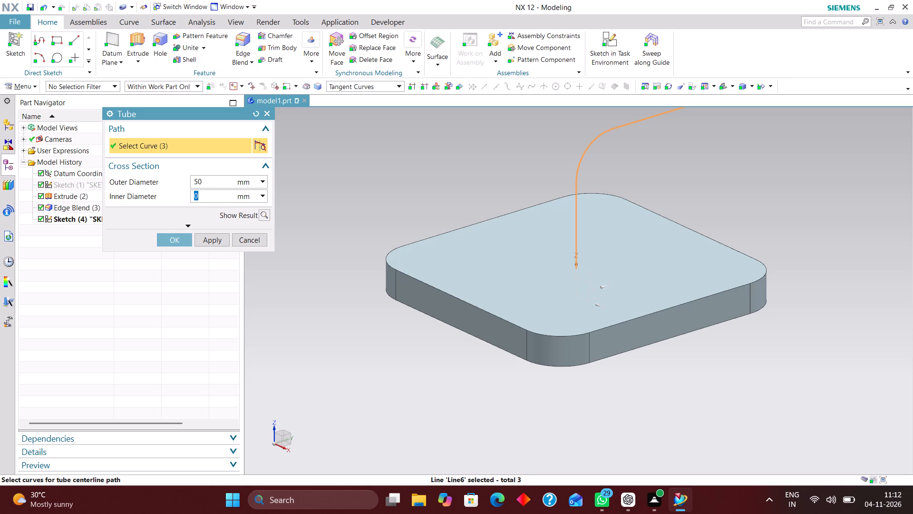
type("20")
key("Return")
left_click(211, 239)
scroll(633, 283, "down", 1)
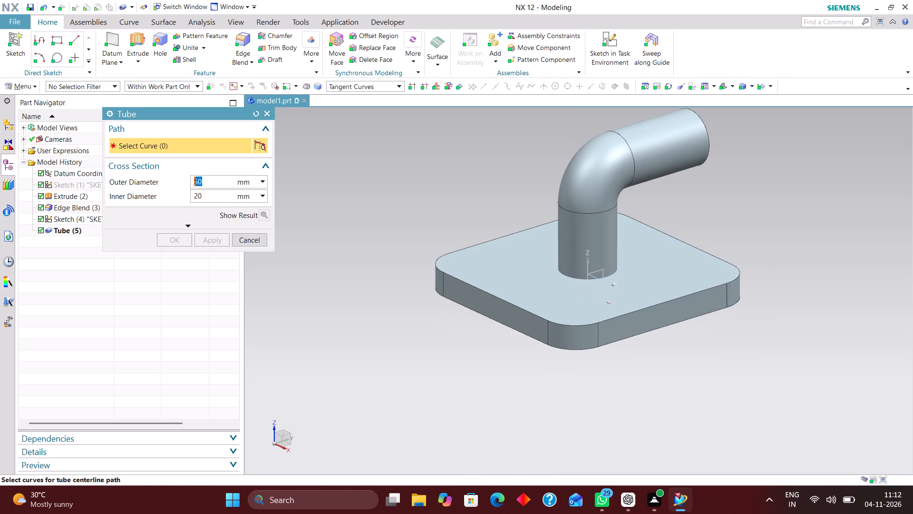
middle_click_drag(716, 198, 688, 214)
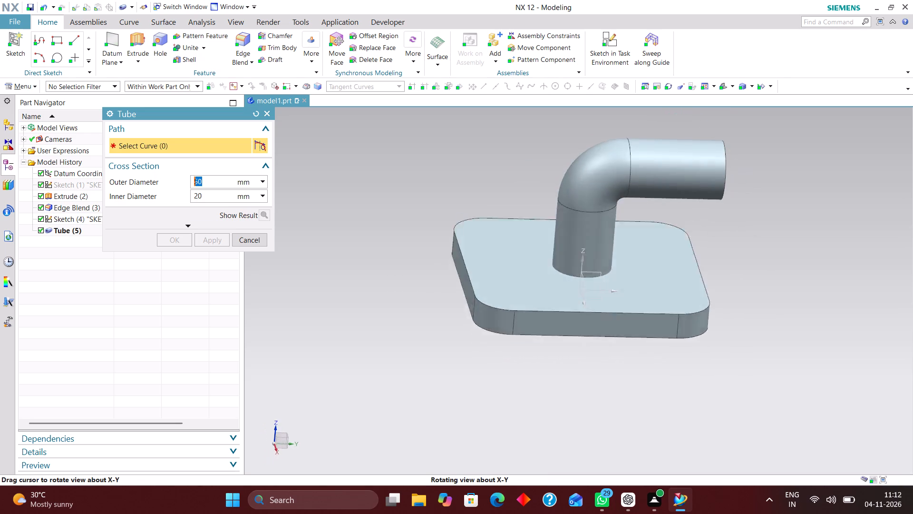
middle_click_drag(688, 214, 701, 203)
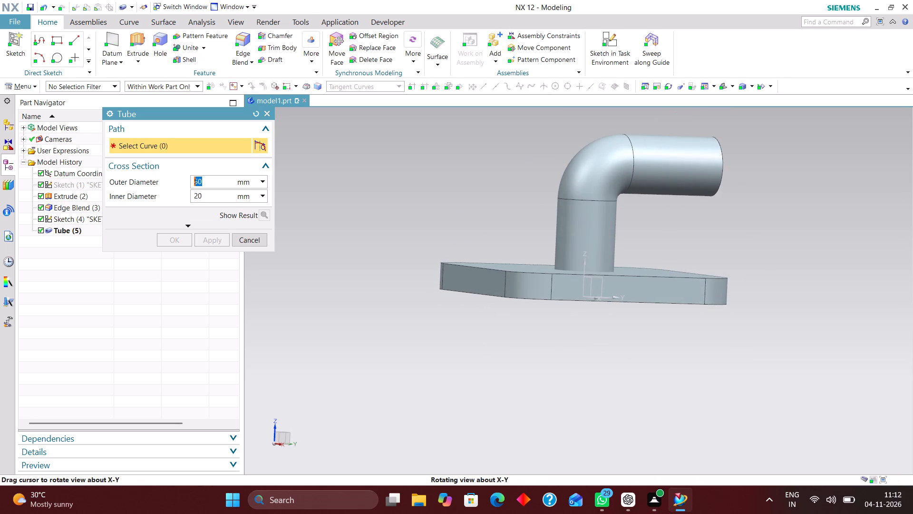
middle_click_drag(701, 203, 701, 204)
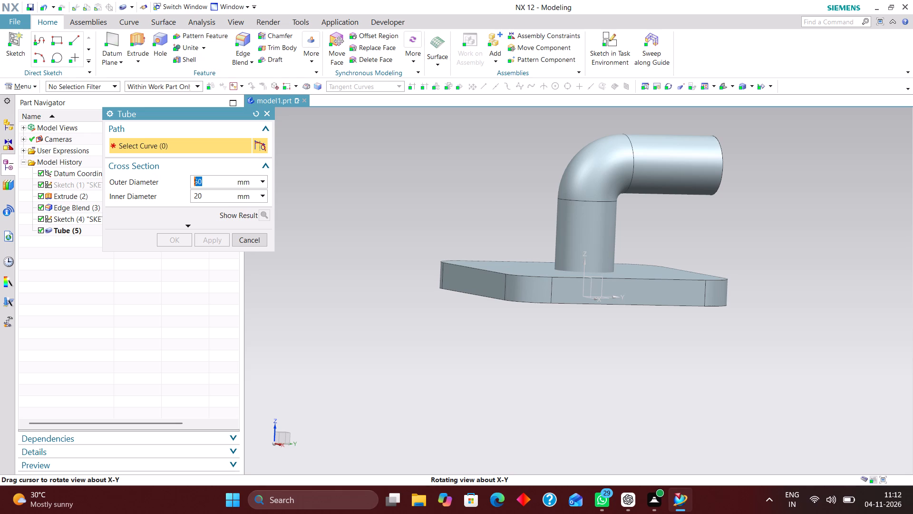
middle_click_drag(701, 204, 693, 205)
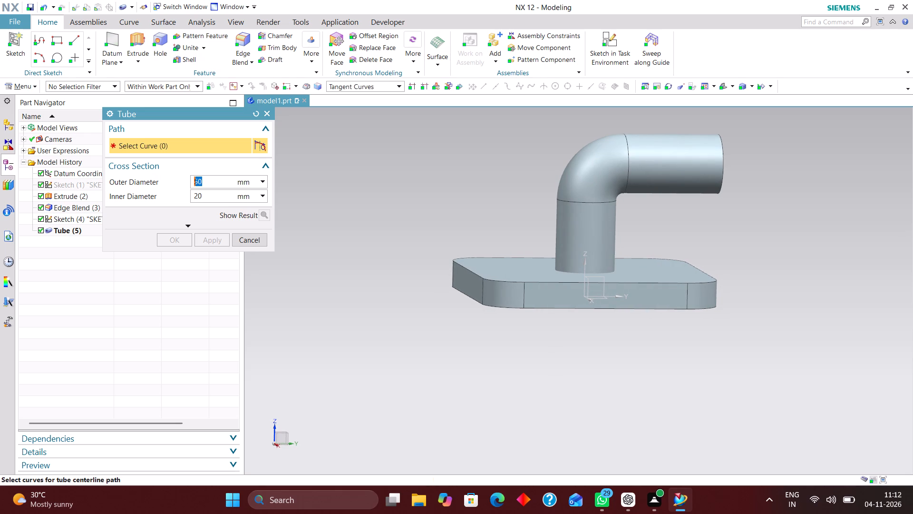
left_click(250, 239)
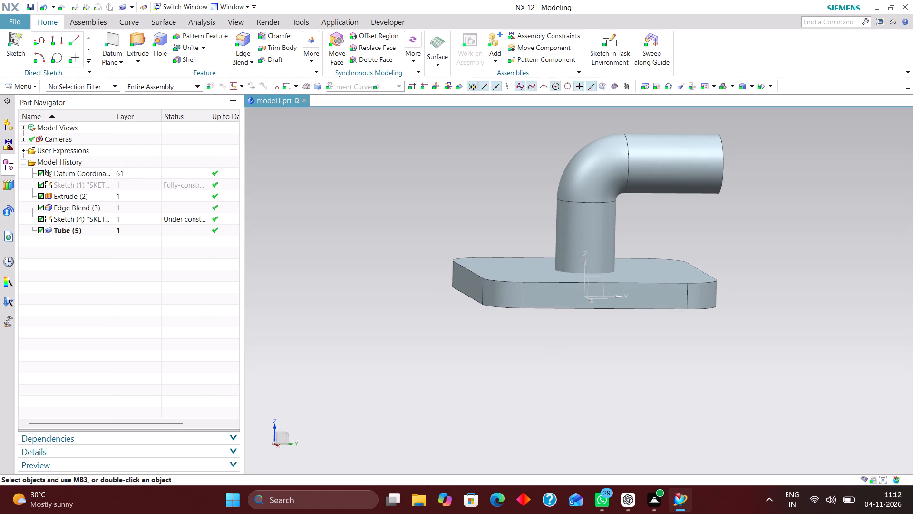
Reopen the tube's path sketch with rollback and dimension the vertical line's lower end 22 mm above the sketch's horizontal axis.
middle_click_drag(414, 247, 437, 258)
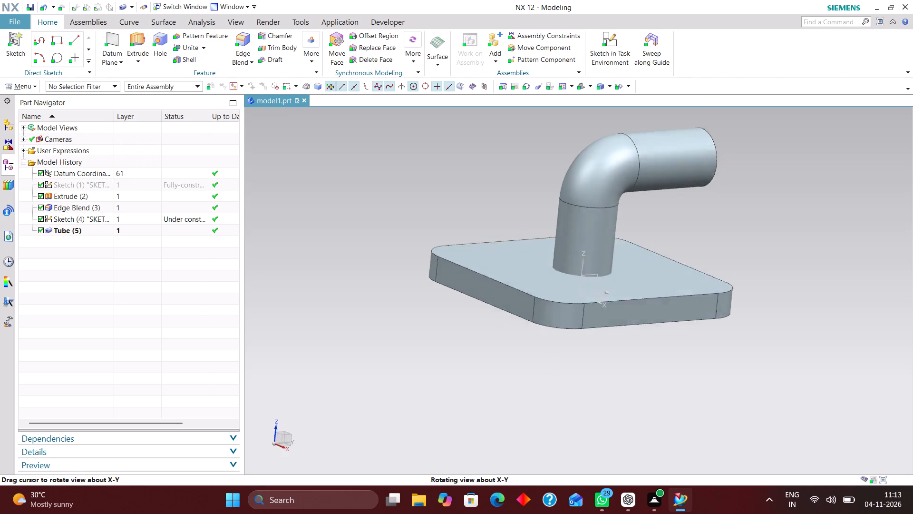
middle_click_drag(437, 258, 427, 261)
left_click(128, 220)
right_click(128, 220)
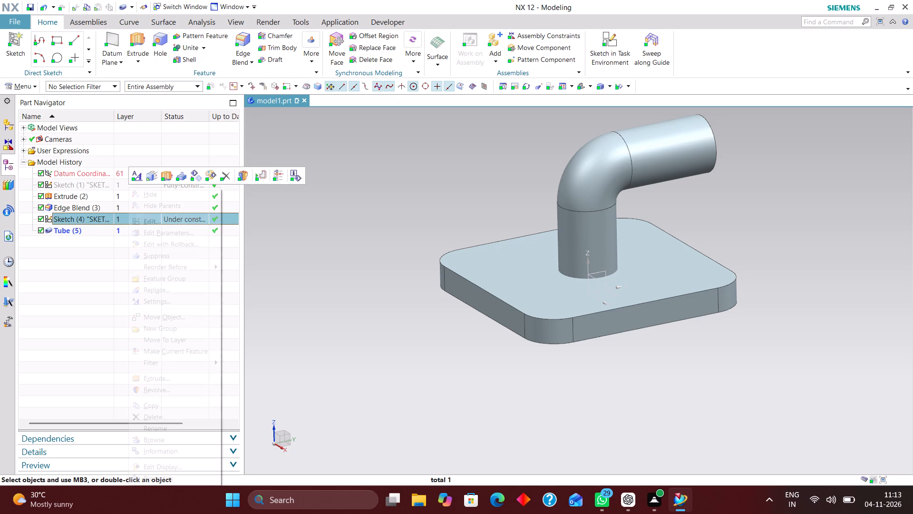
left_click(170, 243)
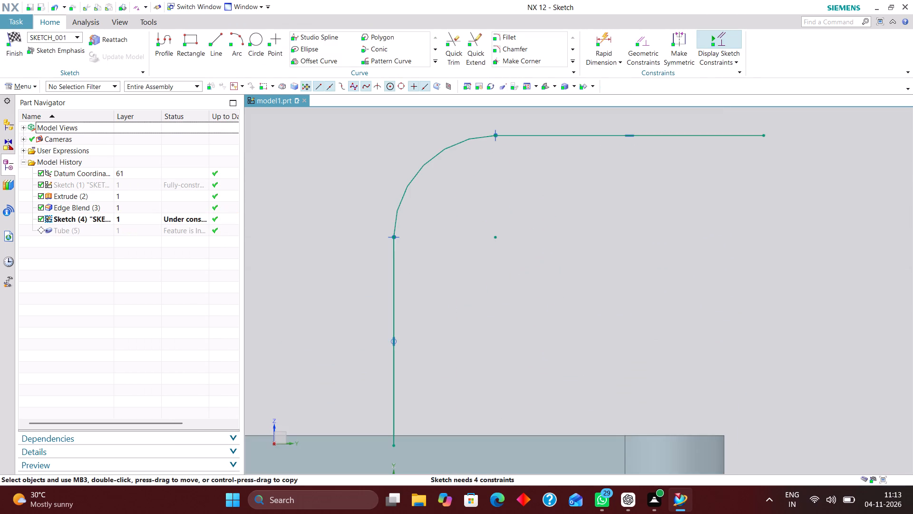
scroll(469, 252, "down", 3)
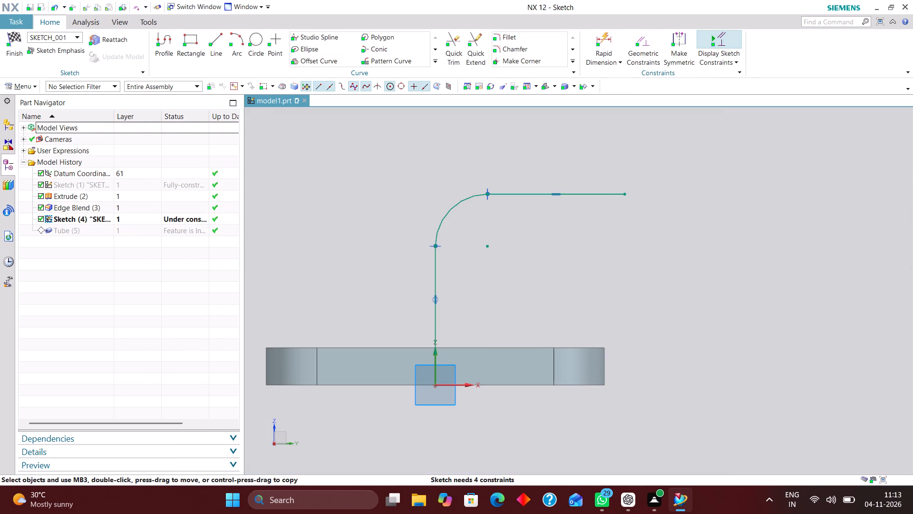
scroll(593, 264, "down", 2)
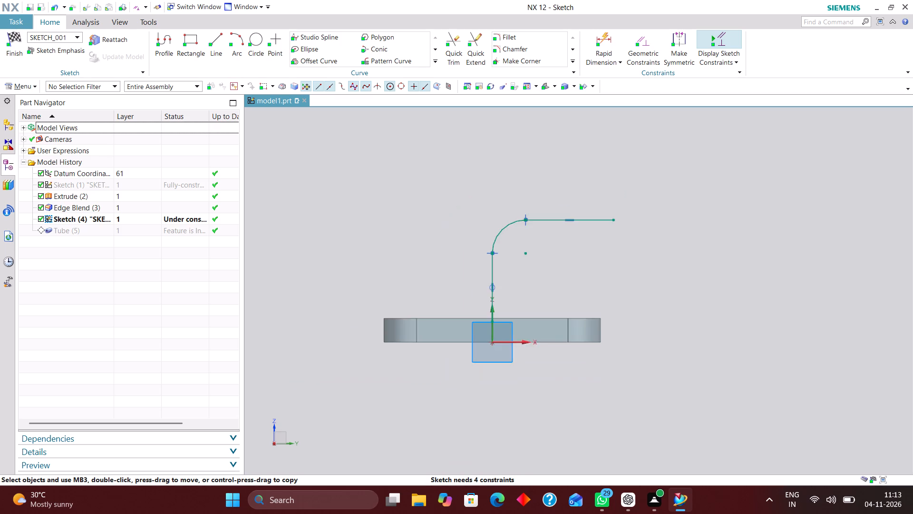
scroll(523, 280, "up", 4)
left_click(599, 40)
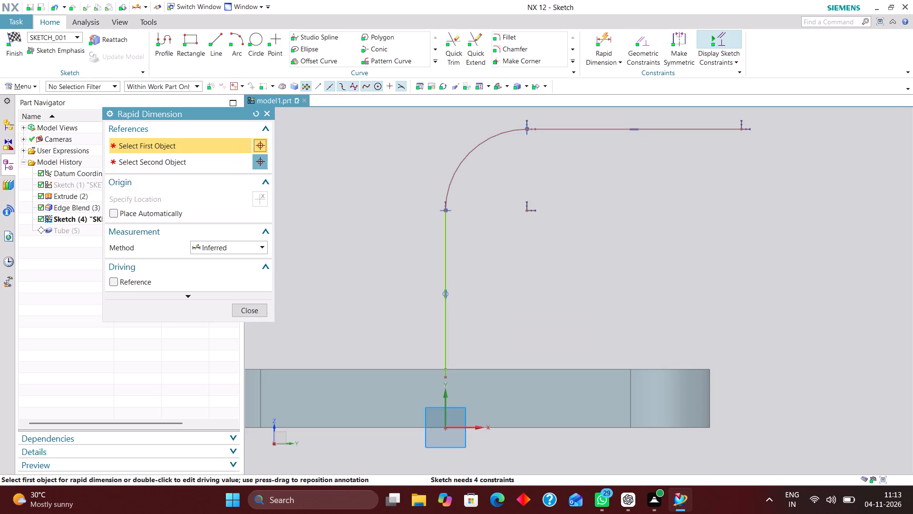
left_click(472, 427)
left_click(445, 377)
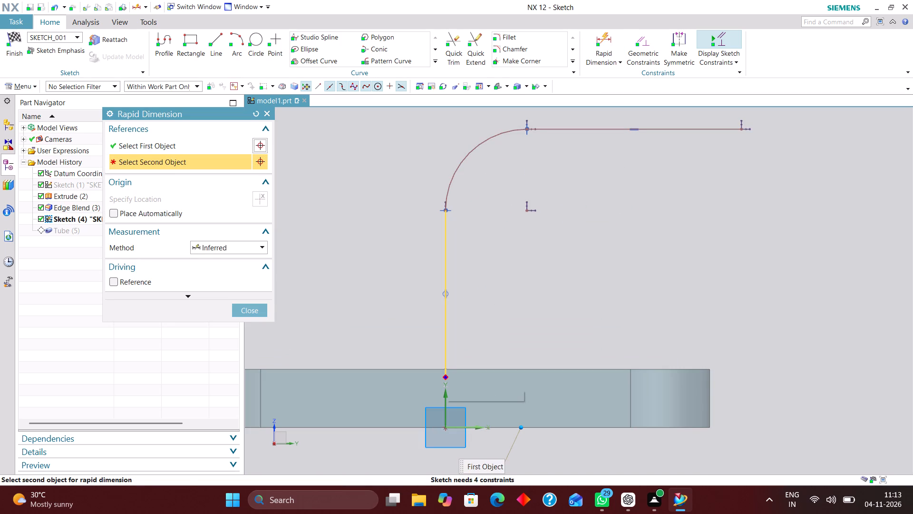
left_click(742, 403)
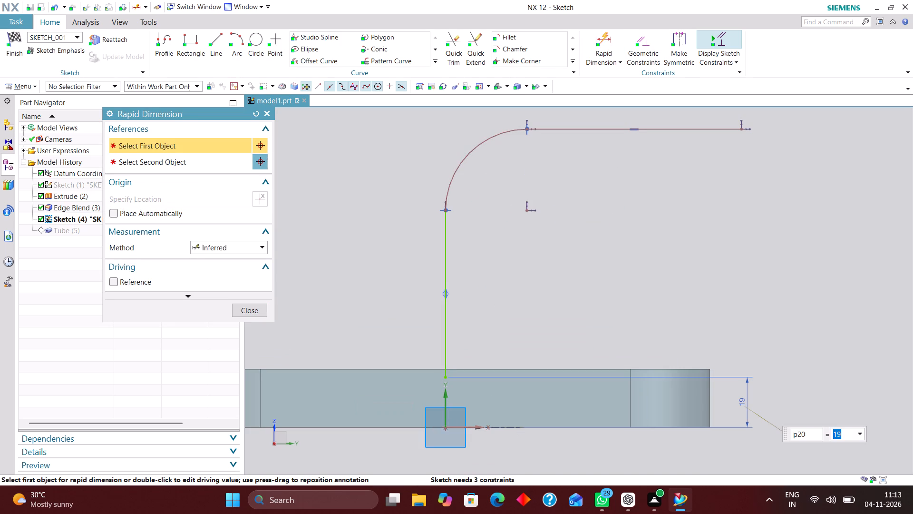
type("22")
key("Return")
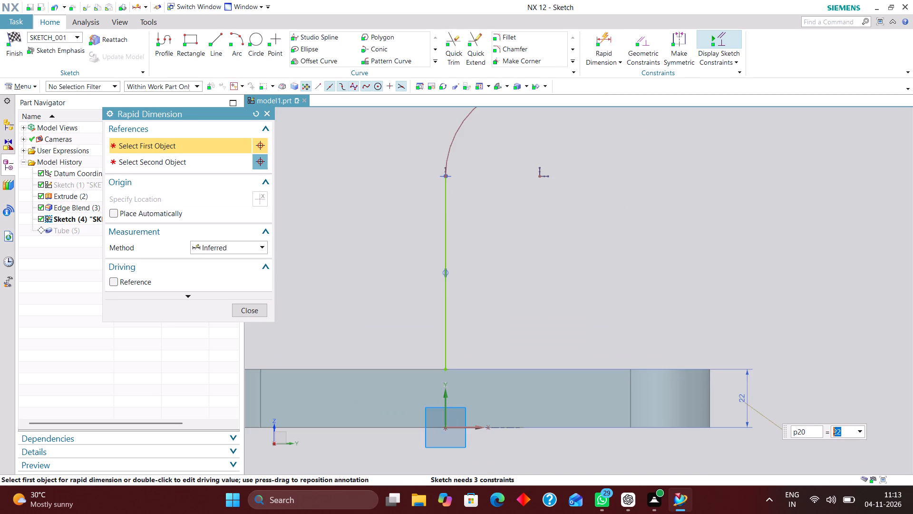
Dimension the height from the sketch's horizontal axis to the midpoint of the connecting arc as 200 mm.
scroll(596, 346, "down", 2)
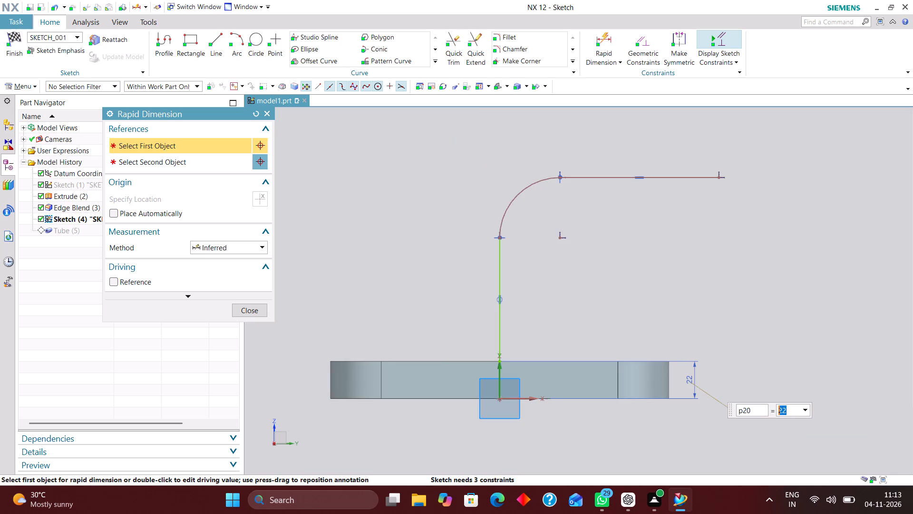
left_click(523, 401)
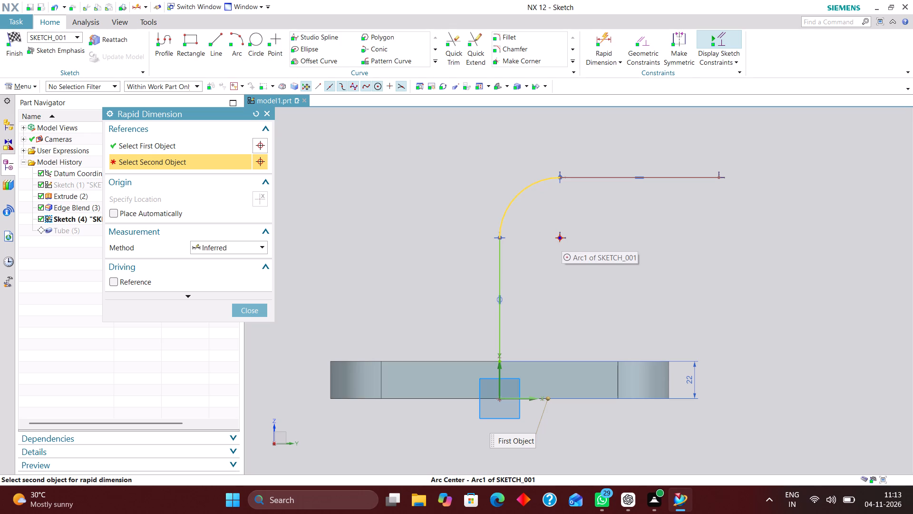
left_click(517, 196)
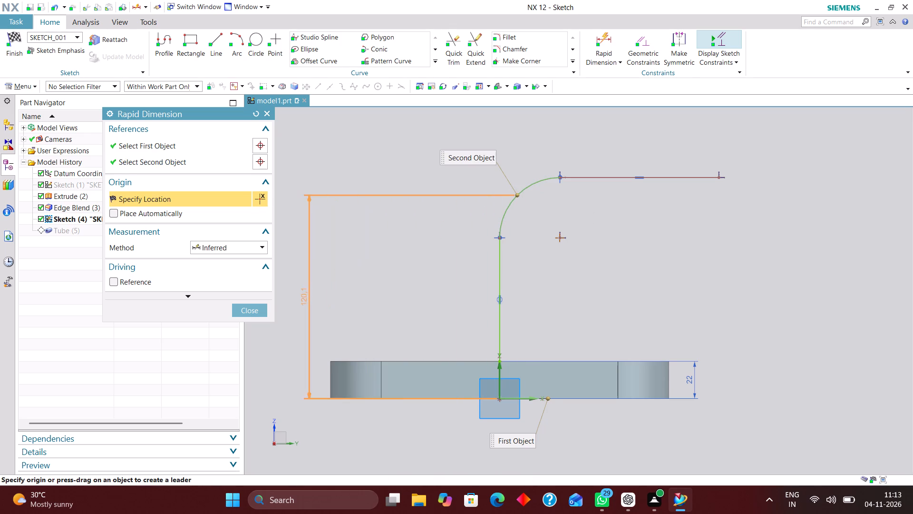
left_click(303, 283)
key("2")
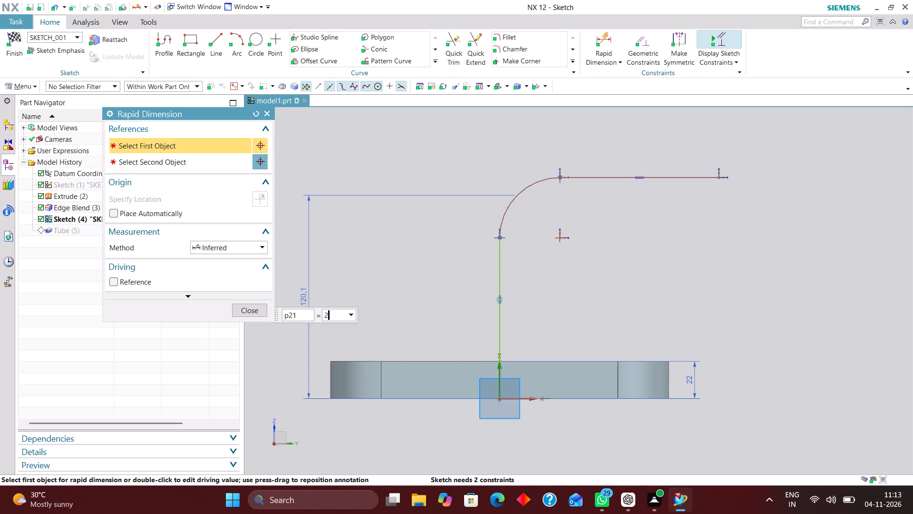
type("00")
key("Return")
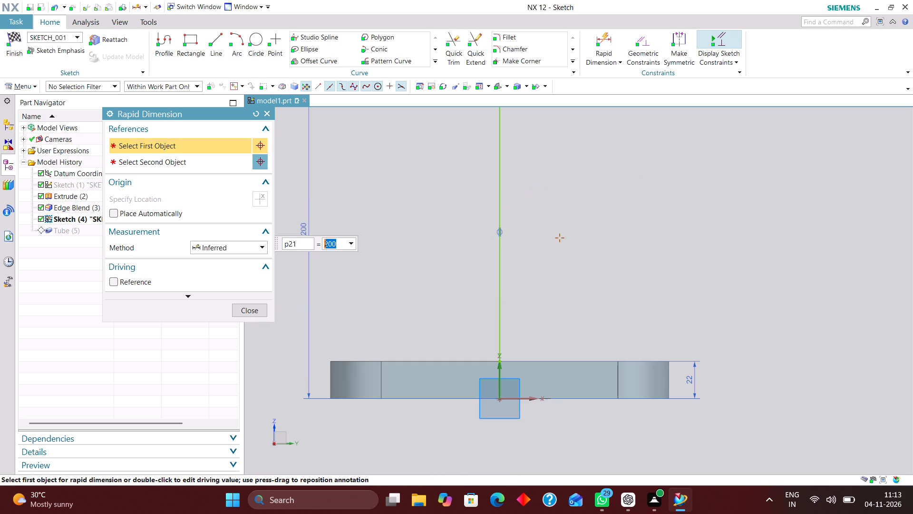
Dimension the length of the path's upper horizontal line as 180 mm.
scroll(617, 307, "down", 4)
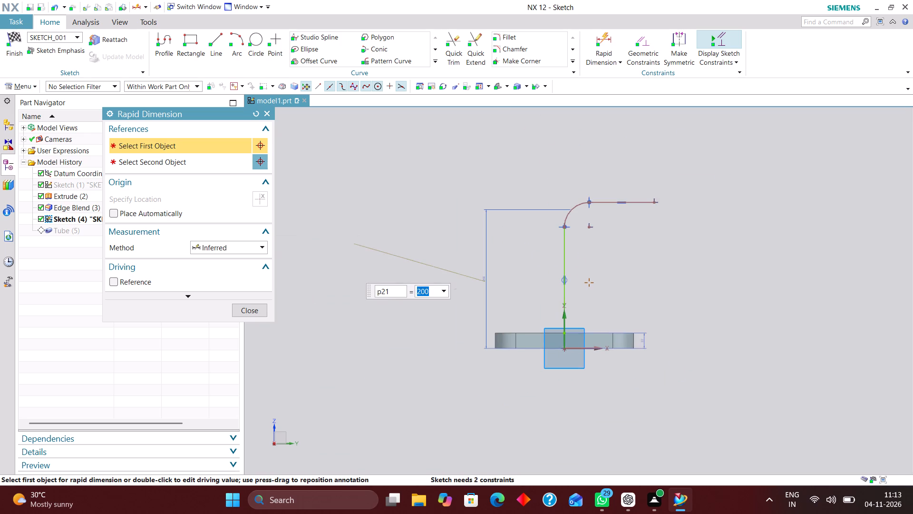
scroll(671, 203, "up", 2)
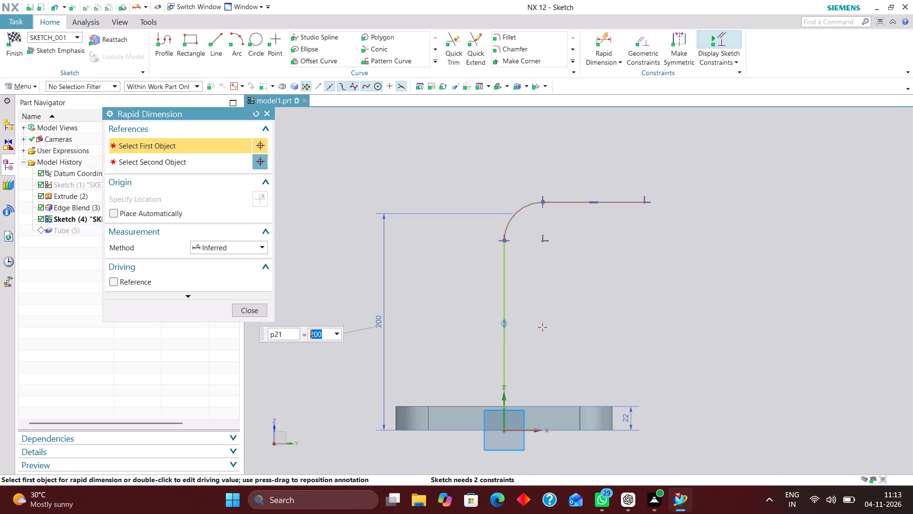
scroll(563, 282, "down", 3)
scroll(660, 243, "up", 2)
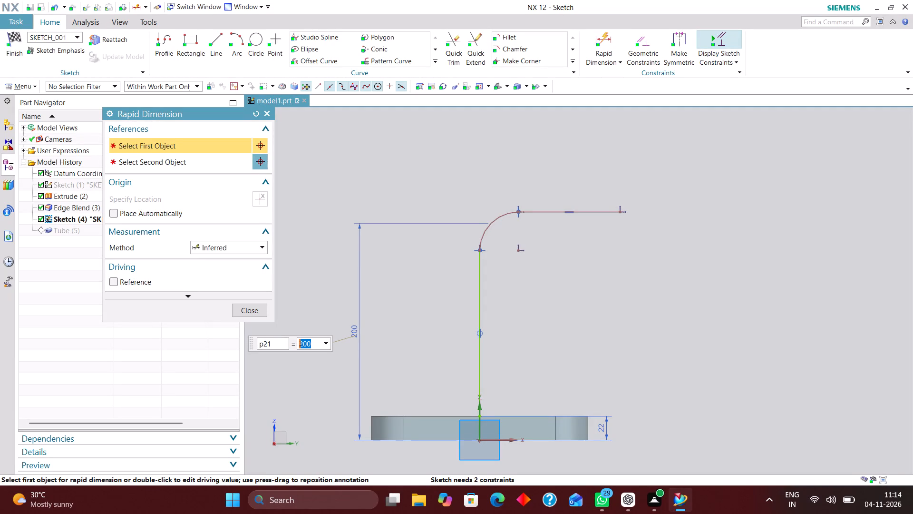
scroll(577, 272, "down", 1)
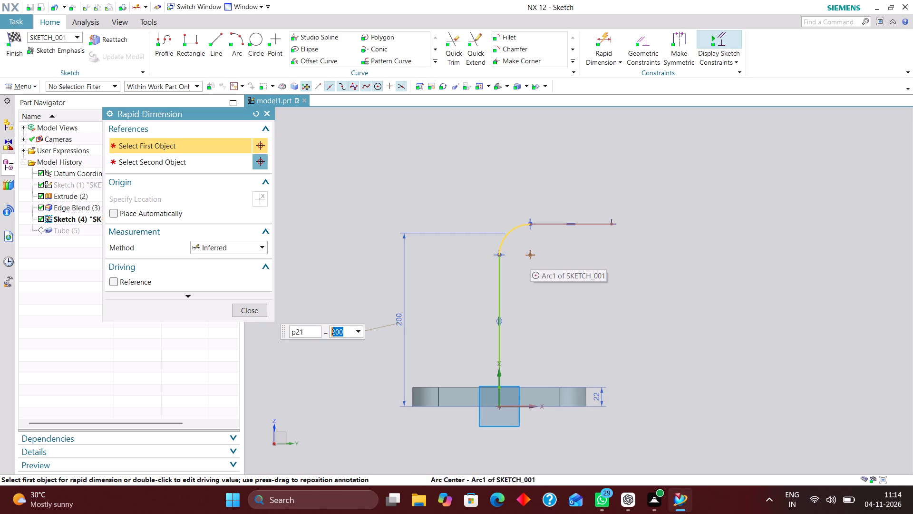
left_click(597, 223)
left_click(563, 162)
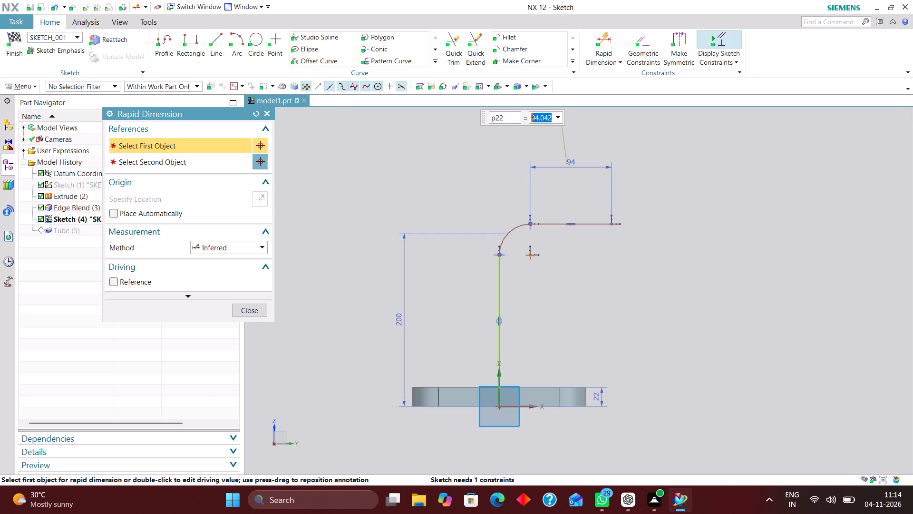
type("180")
key("Return")
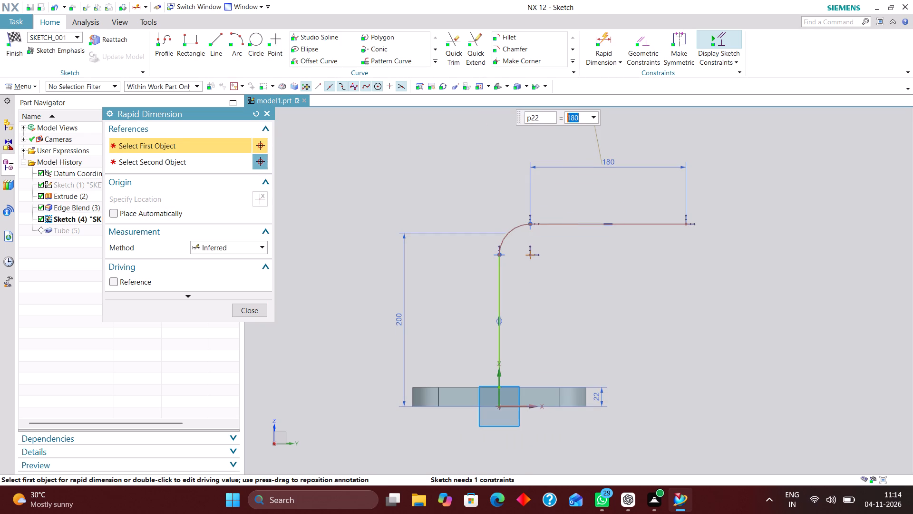
Add a radial dimension of 50 mm to the arc connecting the path's vertical and horizontal lines.
left_click(253, 248)
left_click(225, 335)
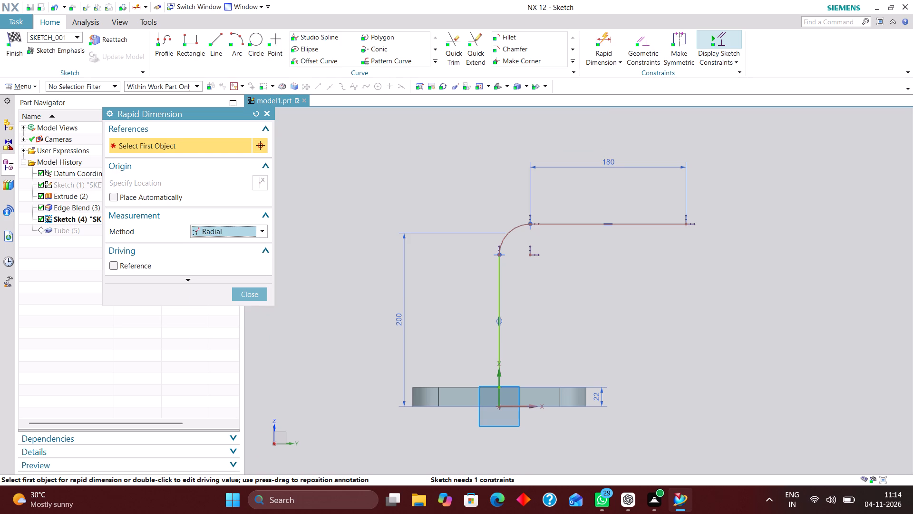
left_click(503, 240)
left_click(438, 170)
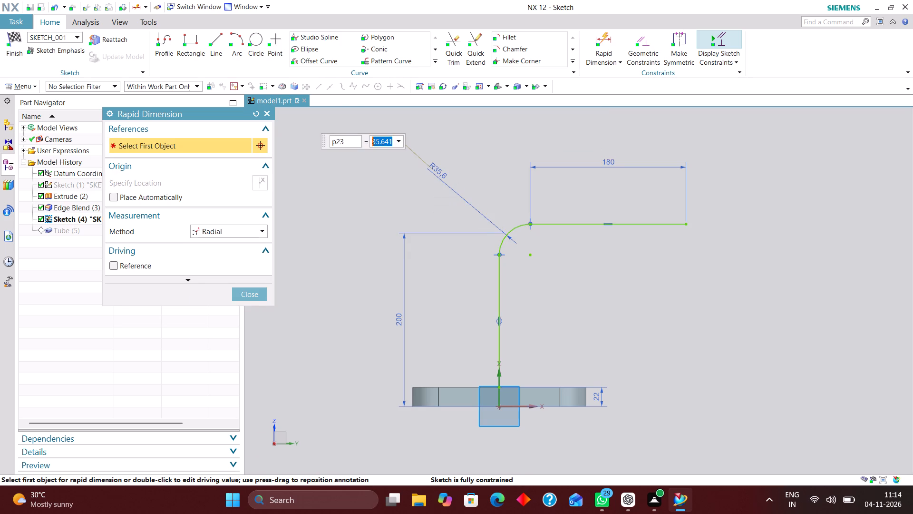
key("5")
key("0")
key("Return")
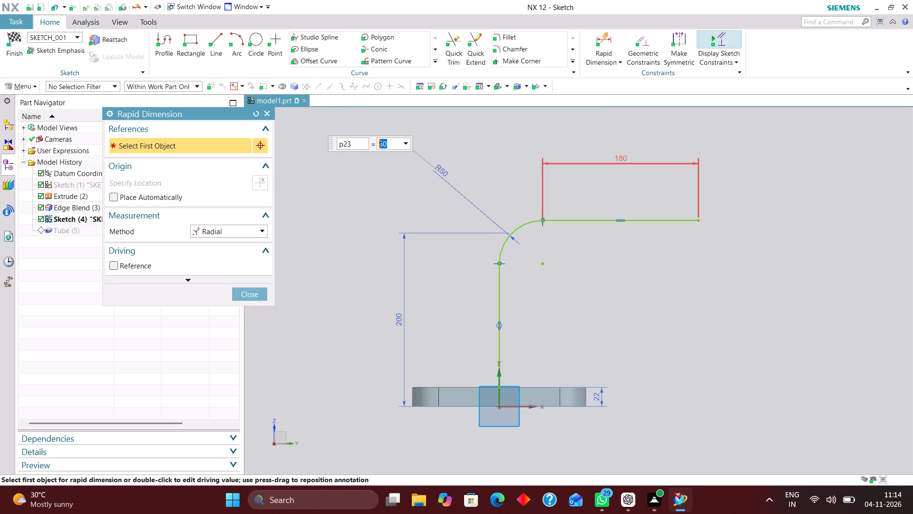
left_click(253, 299)
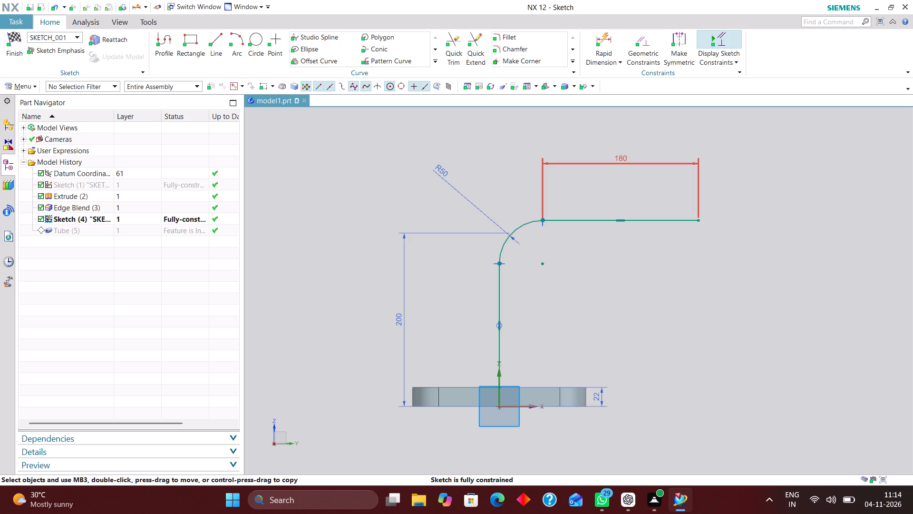
Finish the path sketch and return to the solid model to update the tube.
left_click(10, 36)
scroll(673, 214, "down", 3)
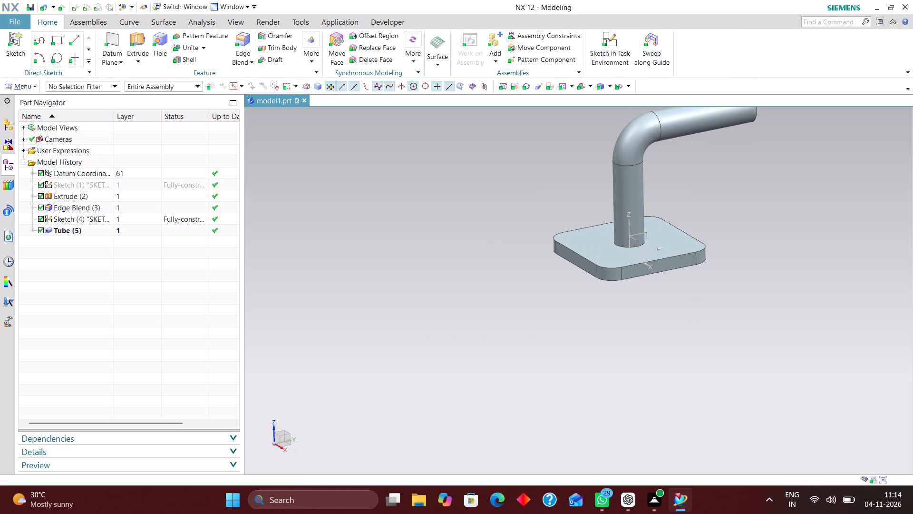
scroll(678, 199, "down", 2)
scroll(701, 133, "up", 4)
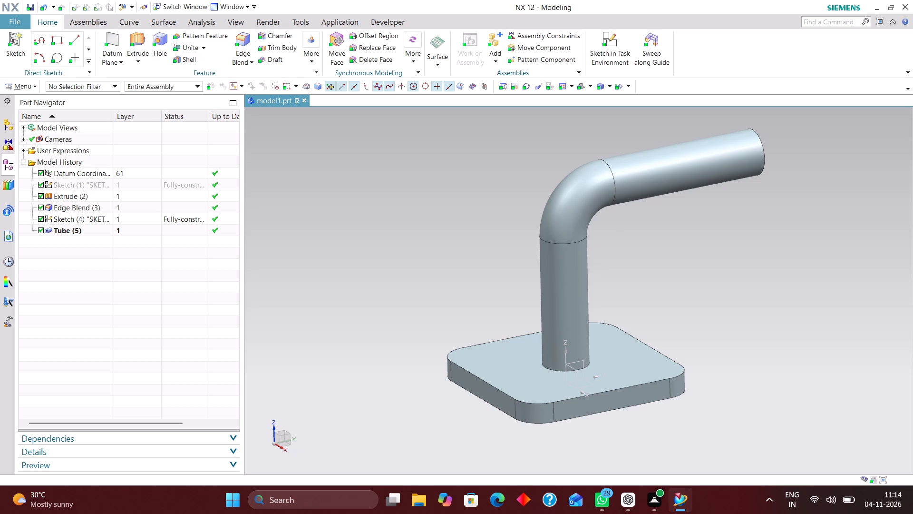
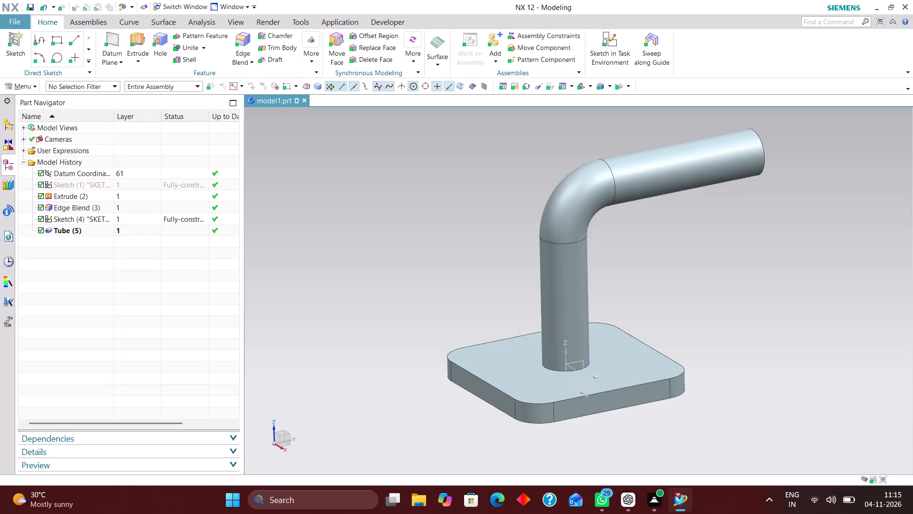
Edit the bent tube's cross section to an outer diameter of 83 mm and an inner diameter of 67 mm.
left_click(144, 197)
left_click(102, 231)
right_click(104, 230)
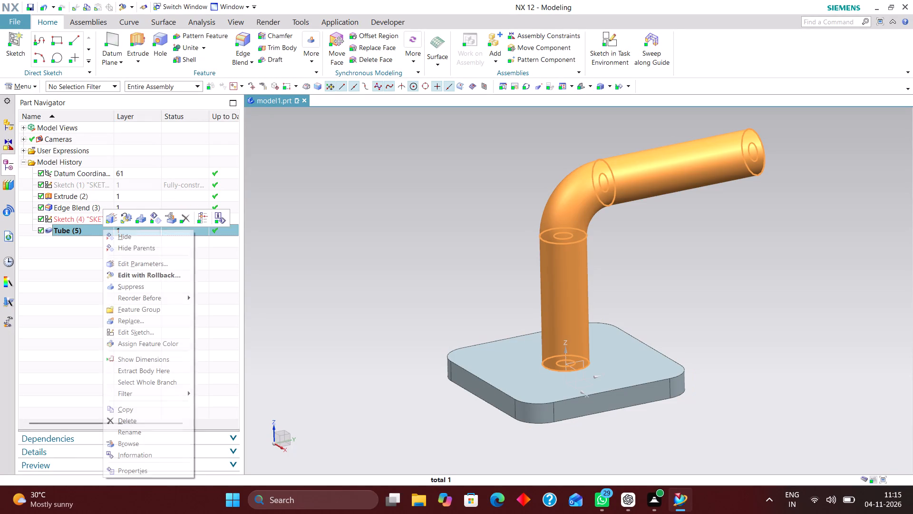
left_click(153, 275)
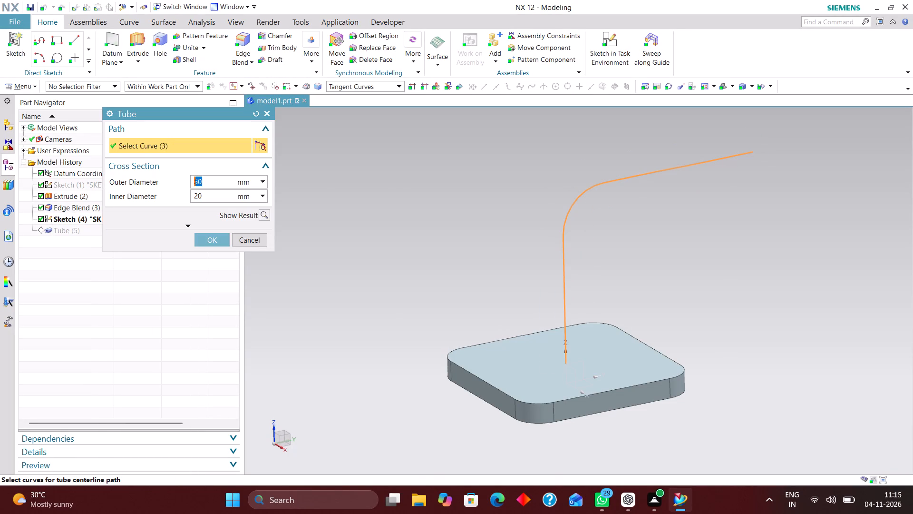
type("83")
key("Return")
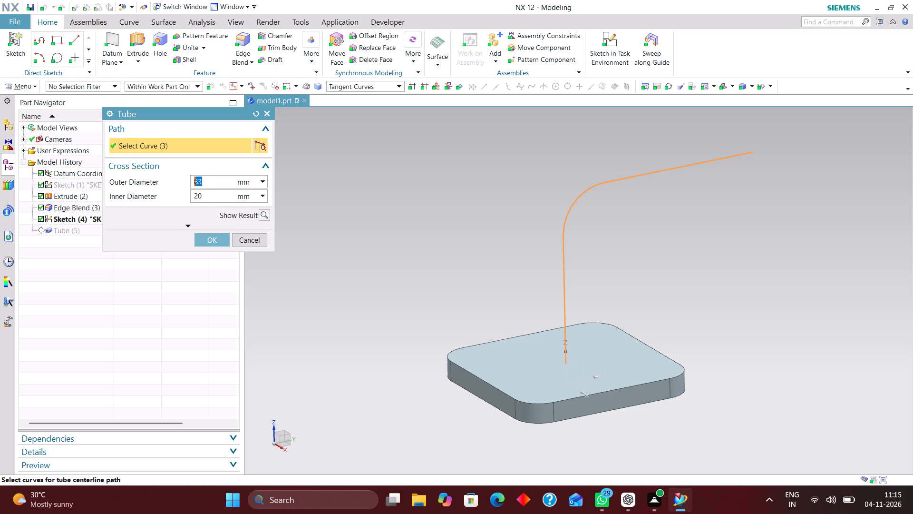
left_click_drag(207, 194, 163, 198)
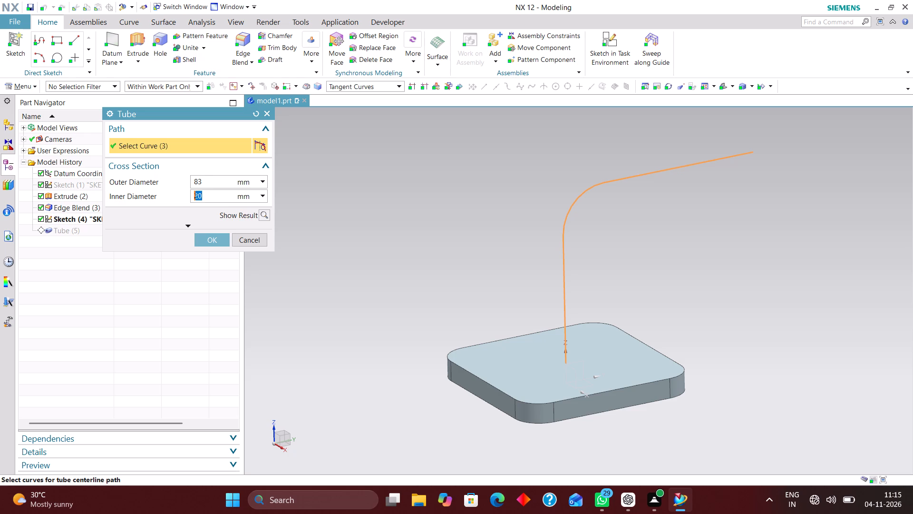
type("67")
key("Return")
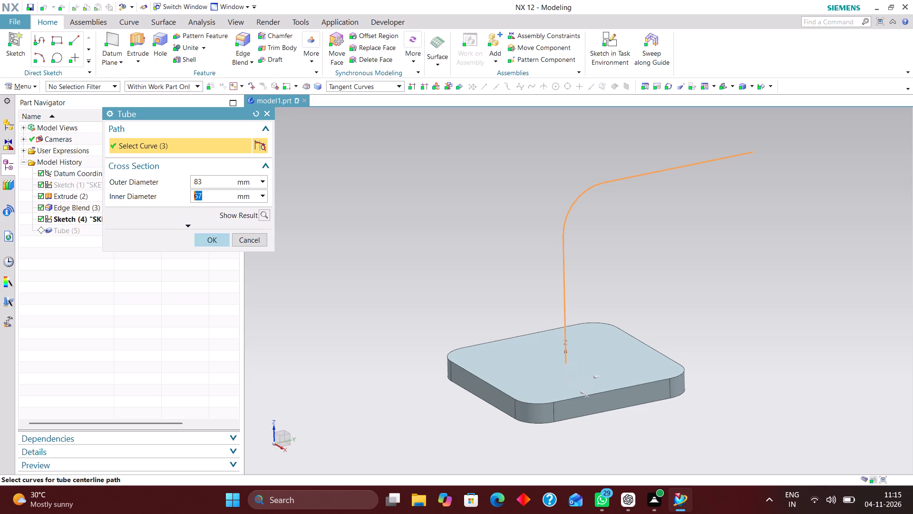
left_click(219, 241)
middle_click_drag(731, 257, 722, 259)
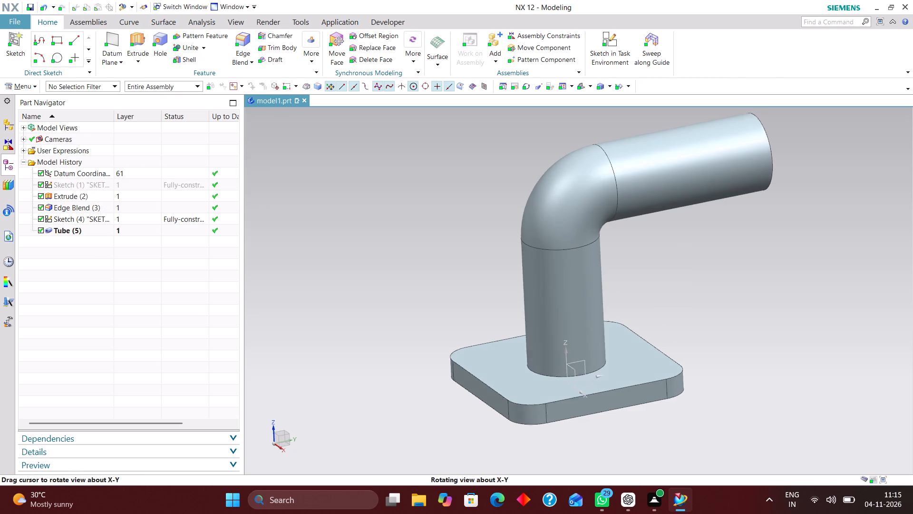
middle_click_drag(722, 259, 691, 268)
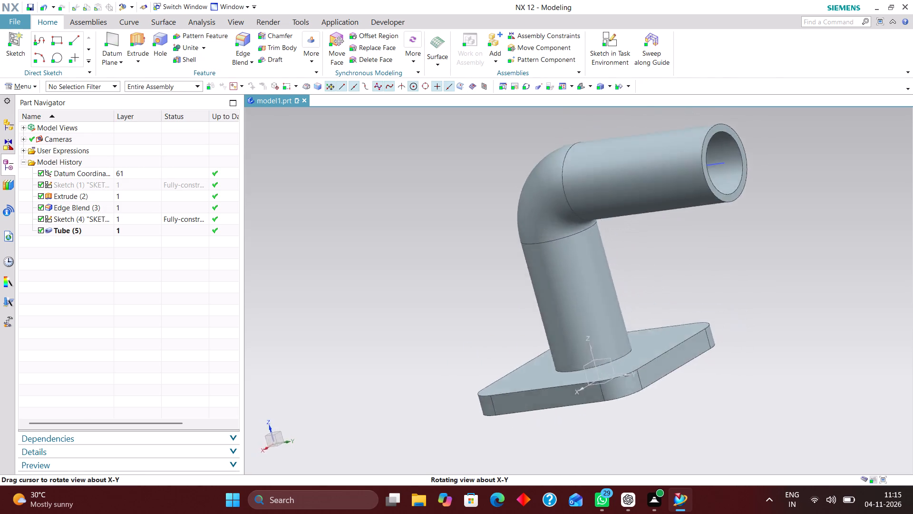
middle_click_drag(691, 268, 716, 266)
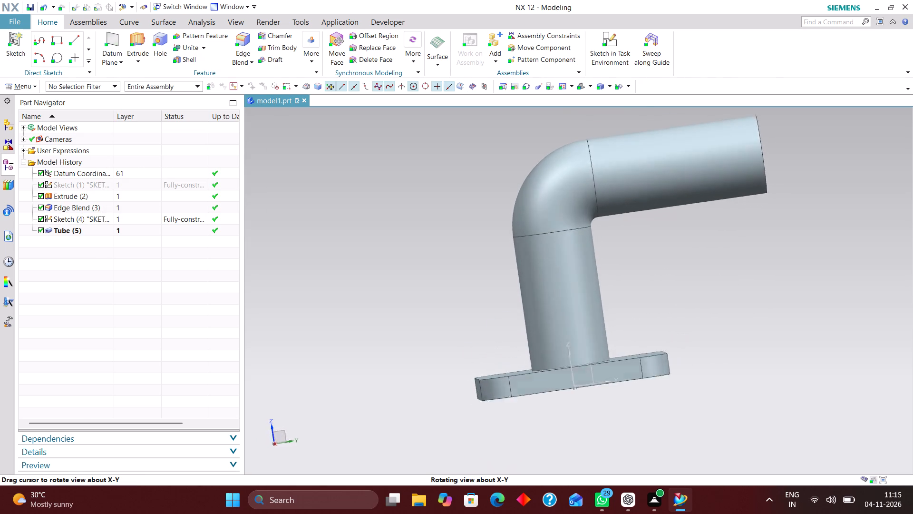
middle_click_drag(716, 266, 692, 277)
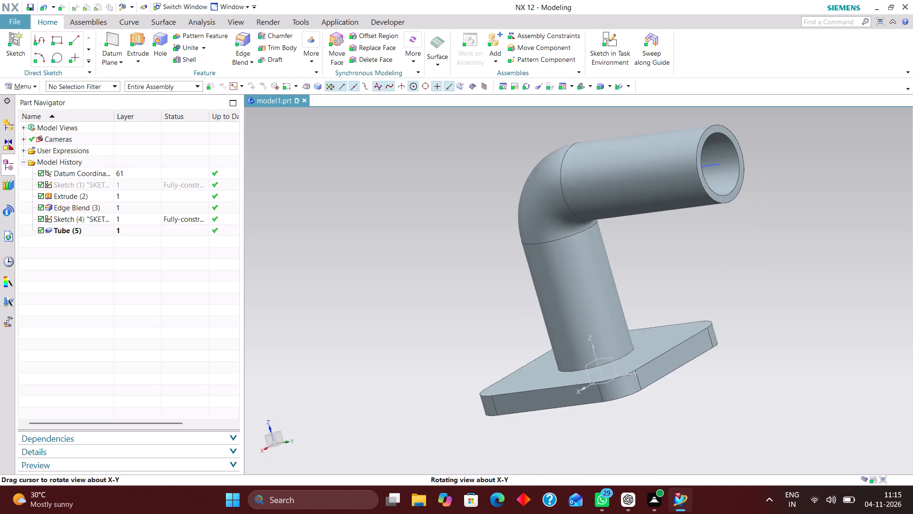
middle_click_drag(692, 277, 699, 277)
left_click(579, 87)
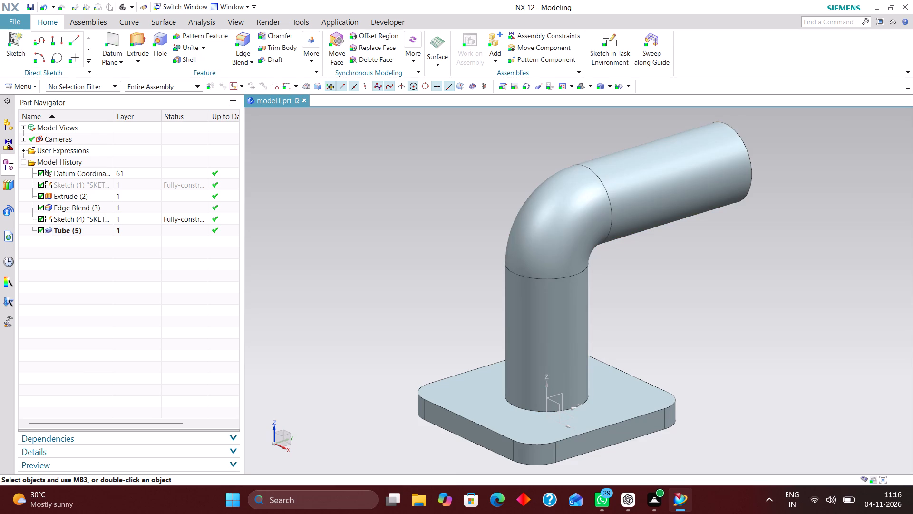
Reopen the tube's path sketch and delete the 180 mm dimension on the upper horizontal line.
left_click(138, 219)
right_click(139, 219)
left_click(179, 228)
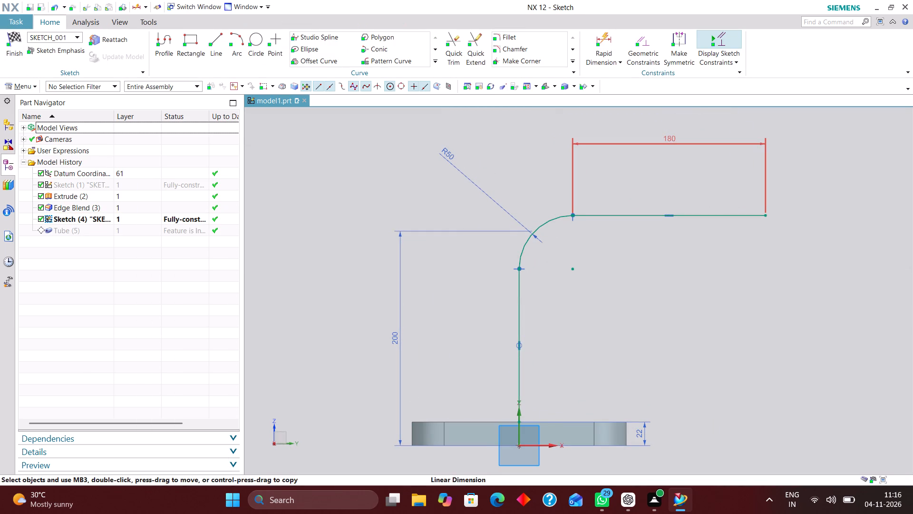
right_click_drag(668, 137, 542, 140)
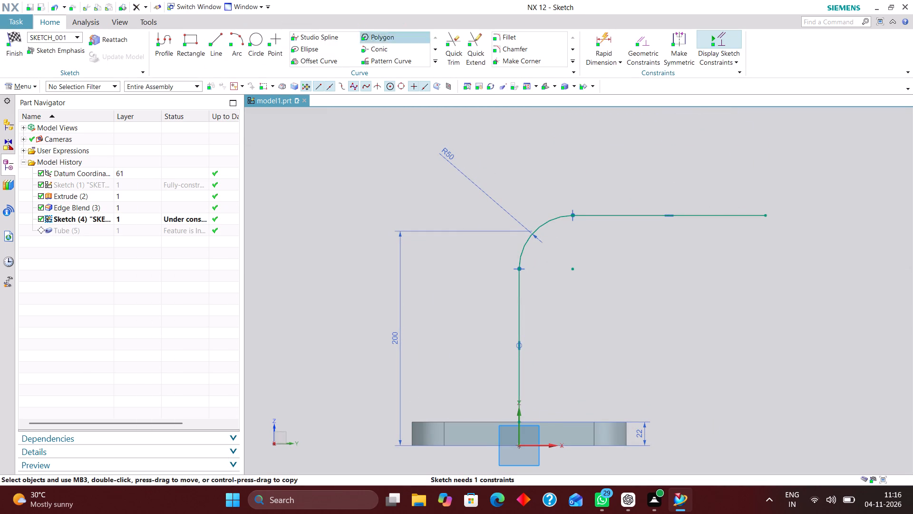
Dimension the horizontal distance from the connecting arc's midpoint to the free end of the upper line as 180 mm.
scroll(340, 187, "down", 2)
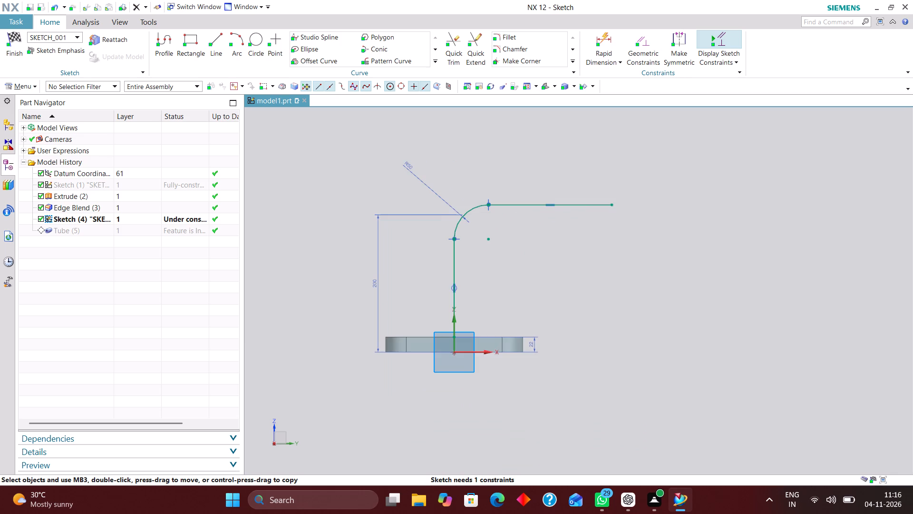
scroll(599, 193, "up", 2)
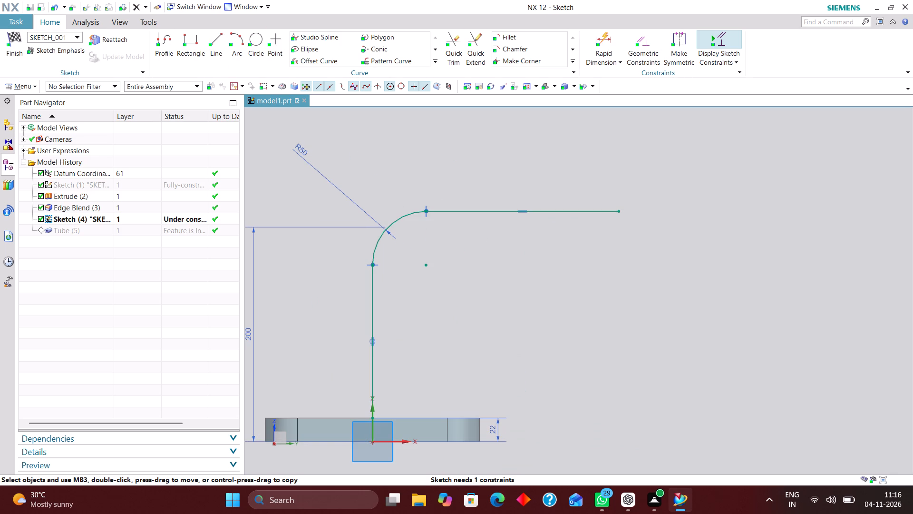
left_click(603, 37)
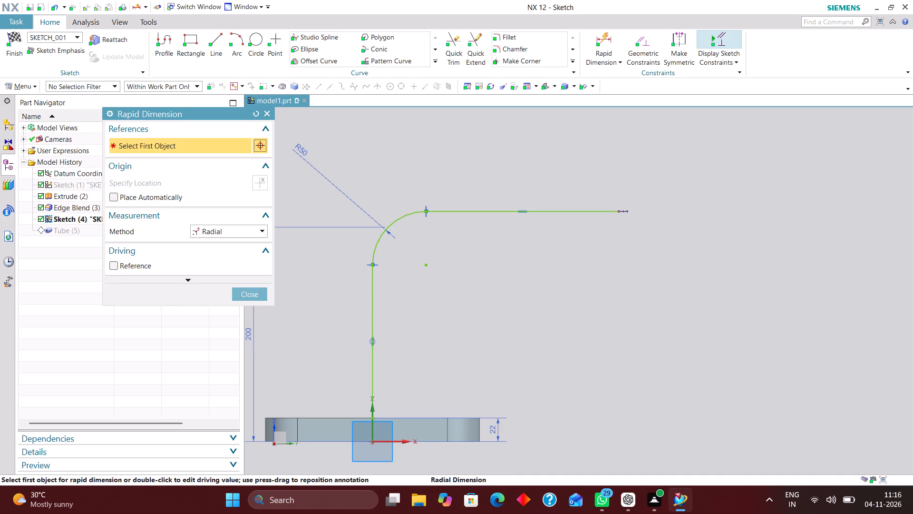
left_click(246, 236)
left_click(237, 245)
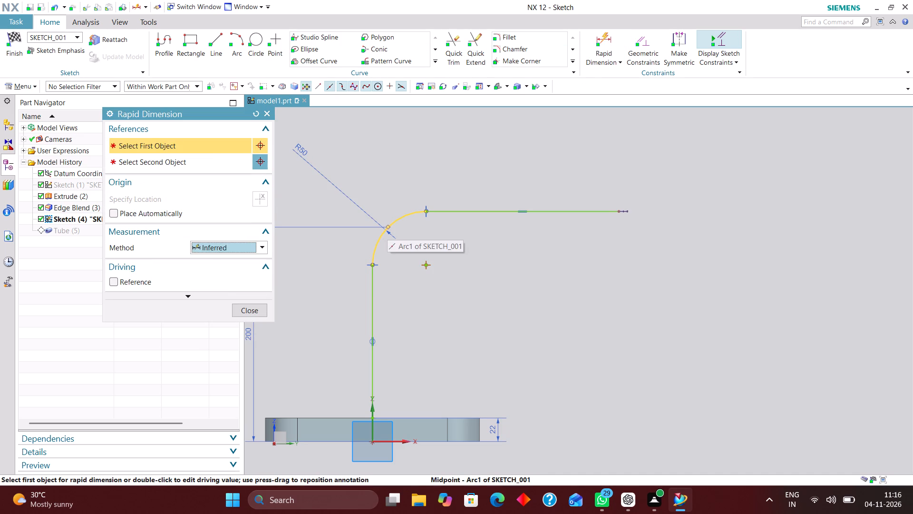
scroll(384, 230, "up", 7)
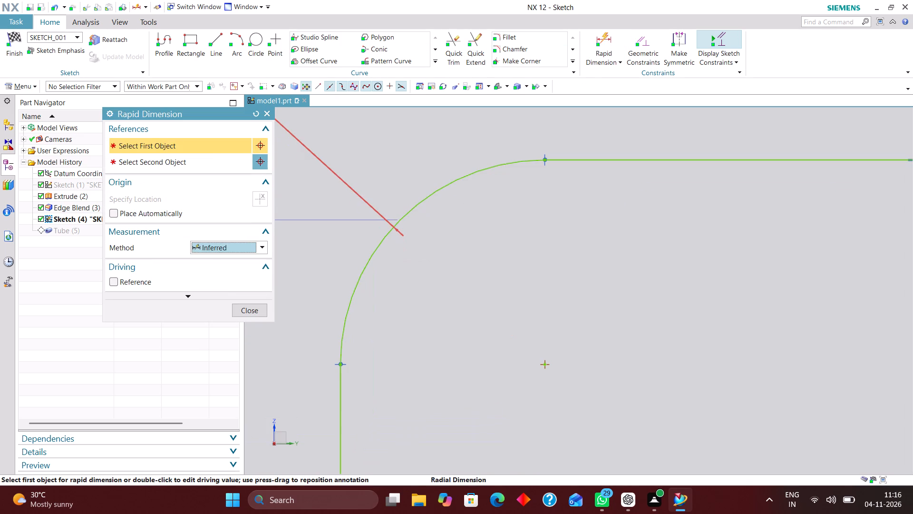
left_click(398, 219)
scroll(378, 250, "down", 4)
left_click(746, 213)
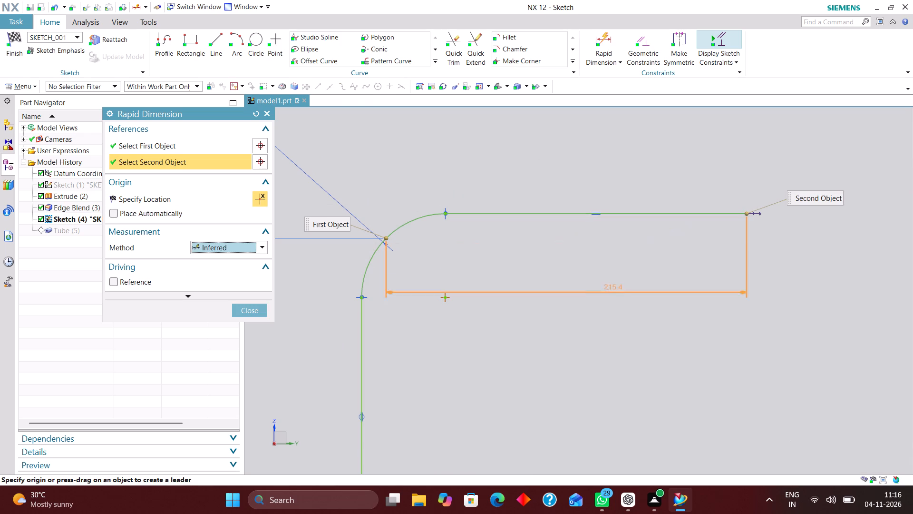
left_click(585, 369)
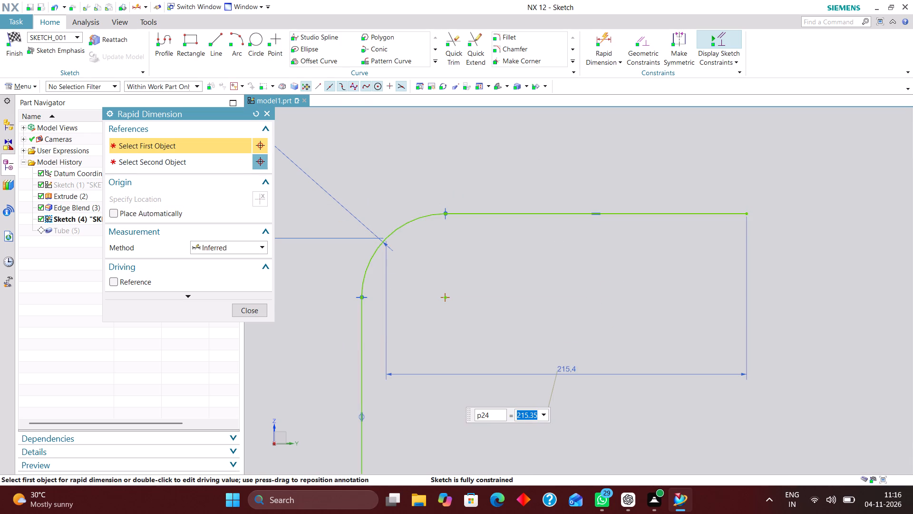
type("180")
key("Return")
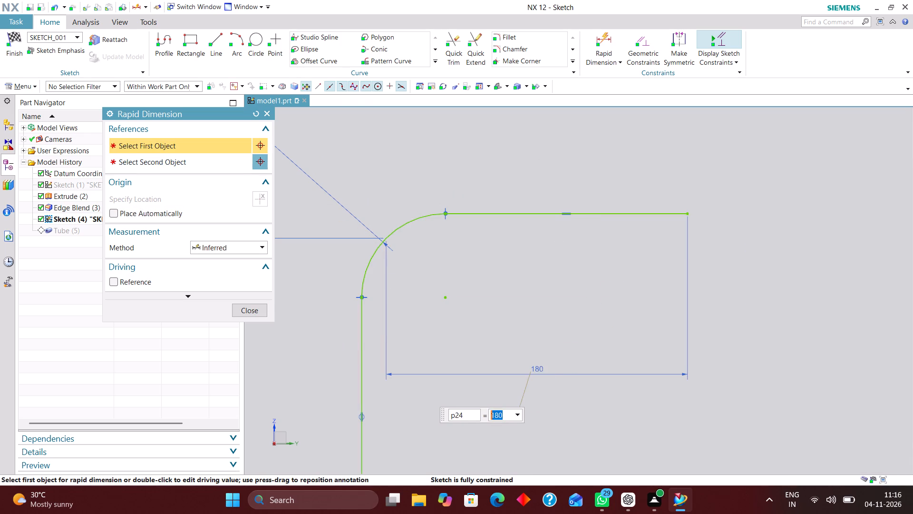
left_click(253, 315)
Move the new 180 mm dimension above the path and finish the sketch.
scroll(505, 286, "down", 2)
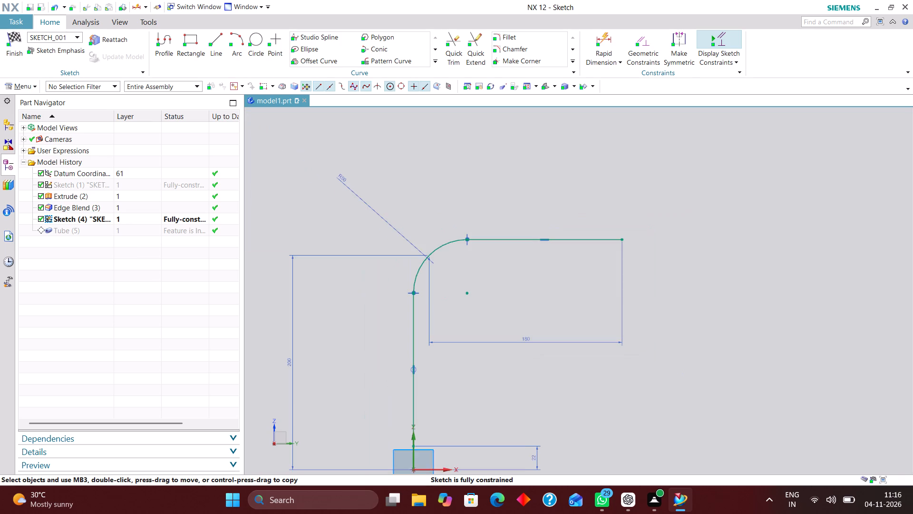
left_click_drag(530, 342, 509, 148)
left_click(12, 40)
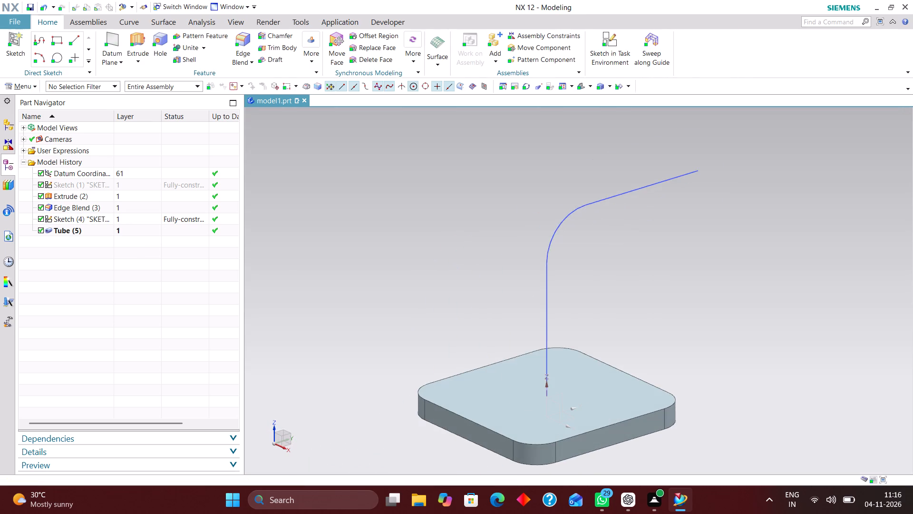
Create a sketch on the vertical XZ datum plane and finish it without drawing any geometry.
scroll(453, 224, "down", 2)
scroll(639, 182, "up", 1)
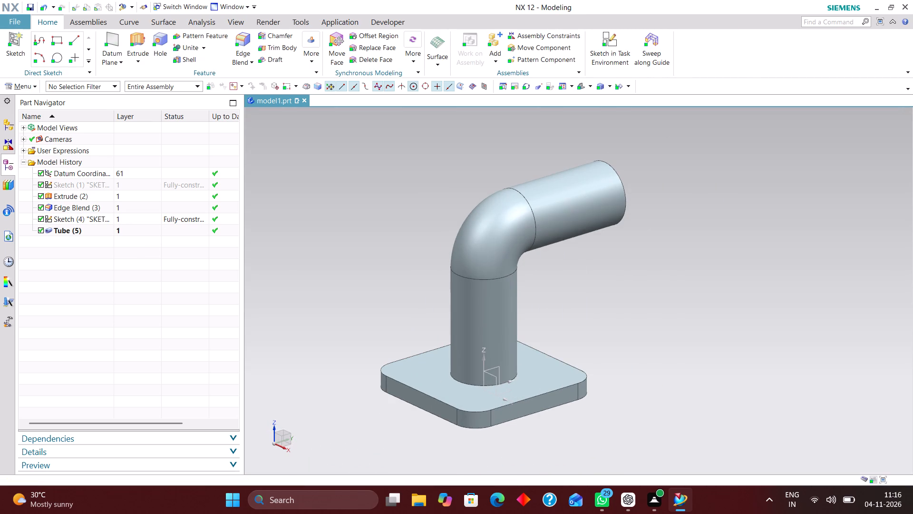
left_click(609, 32)
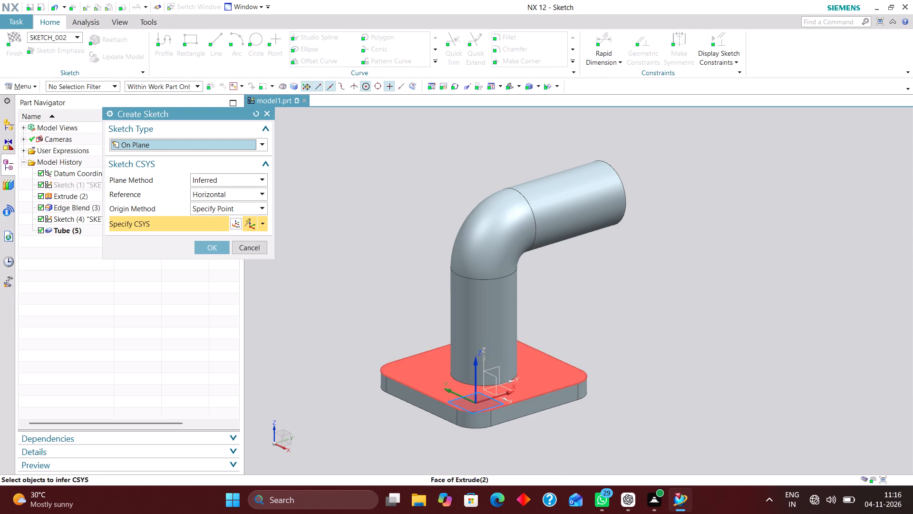
left_click(494, 379)
left_click(257, 113)
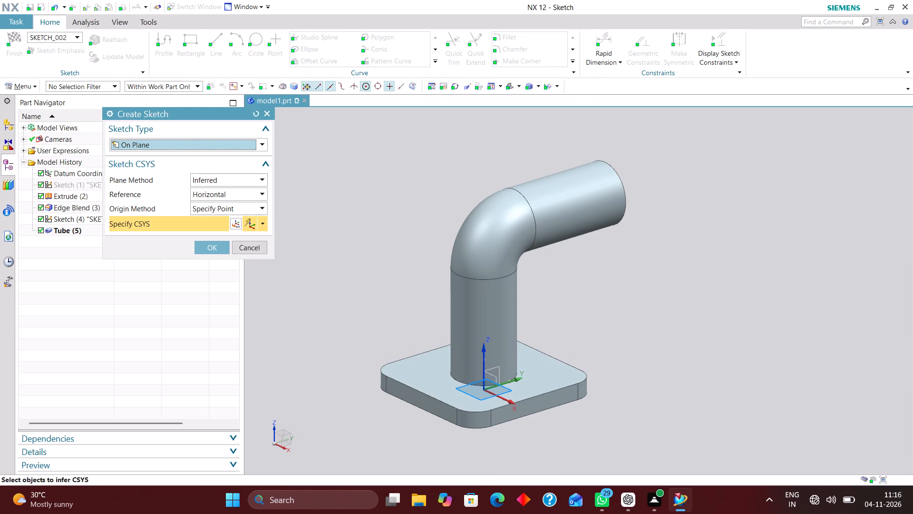
left_click(495, 377)
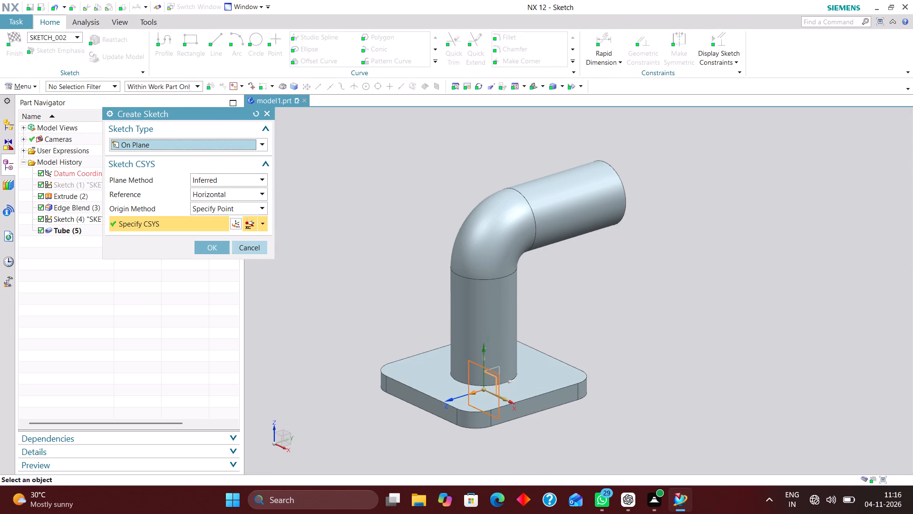
left_click(218, 248)
scroll(479, 313, "down", 4)
scroll(568, 233, "up", 3)
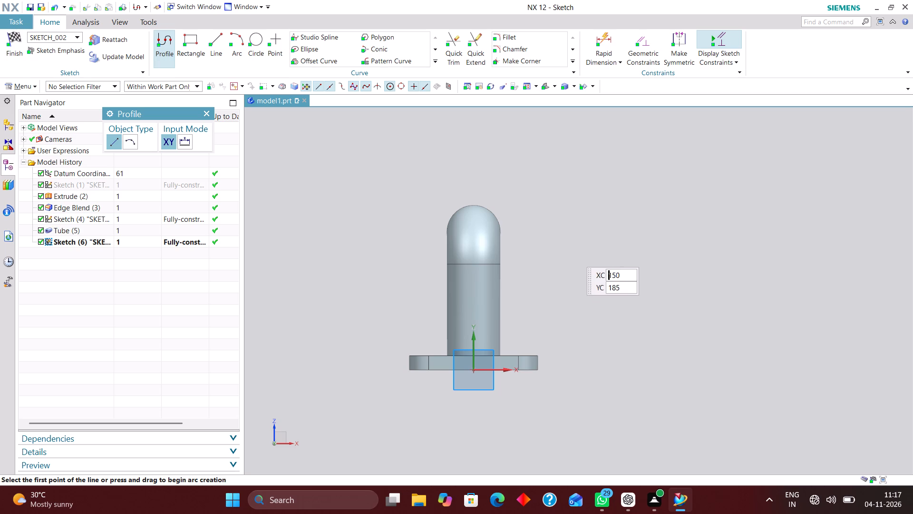
left_click(210, 114)
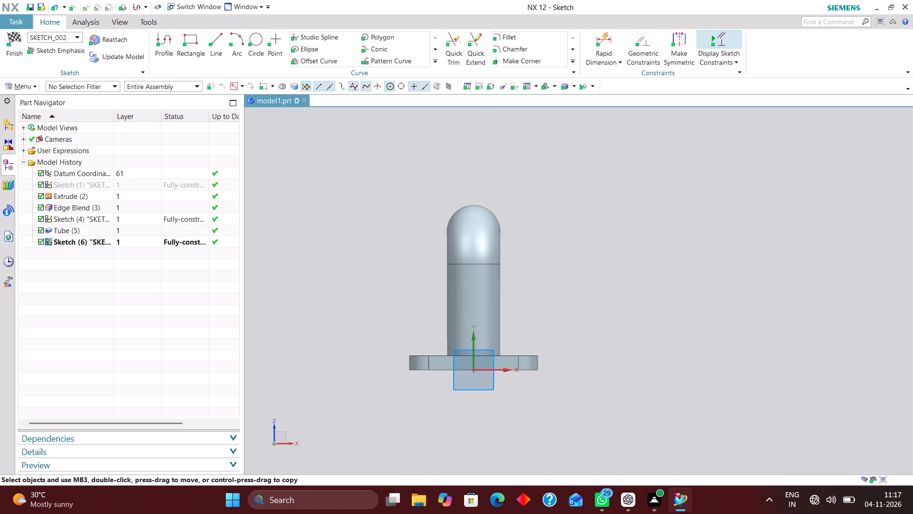
left_click(18, 37)
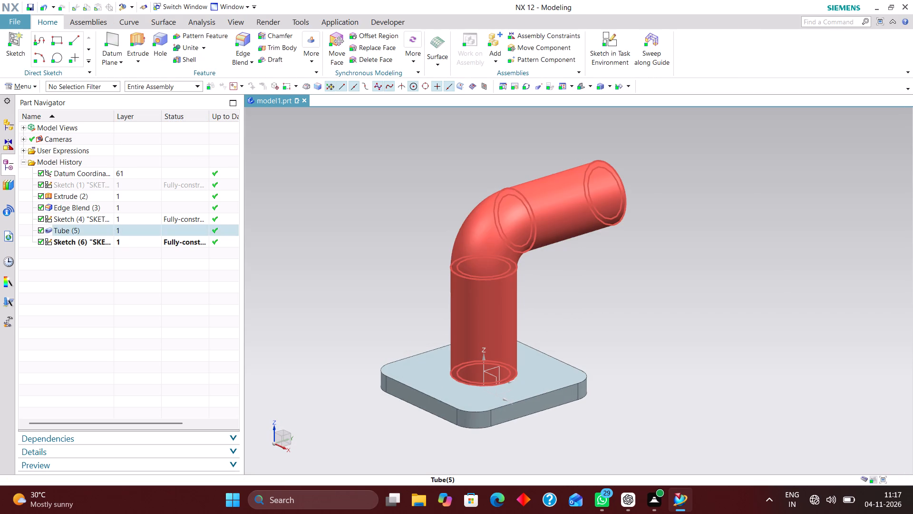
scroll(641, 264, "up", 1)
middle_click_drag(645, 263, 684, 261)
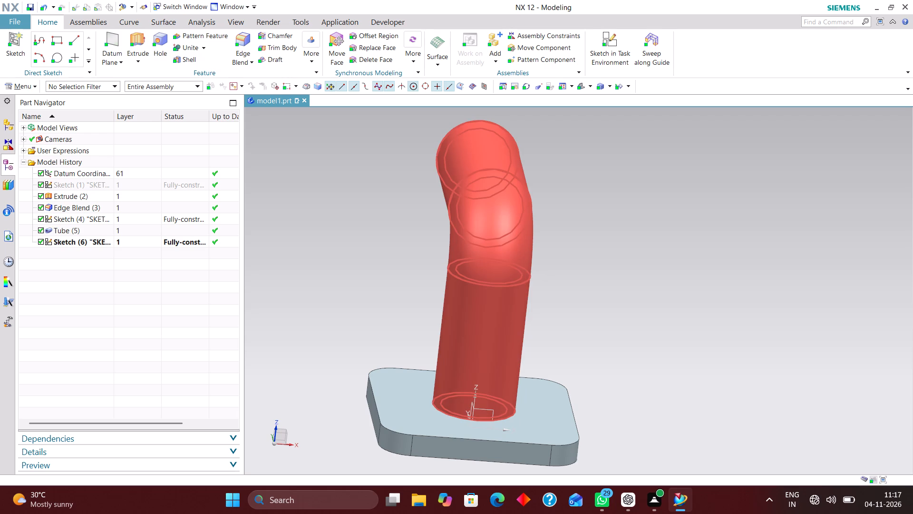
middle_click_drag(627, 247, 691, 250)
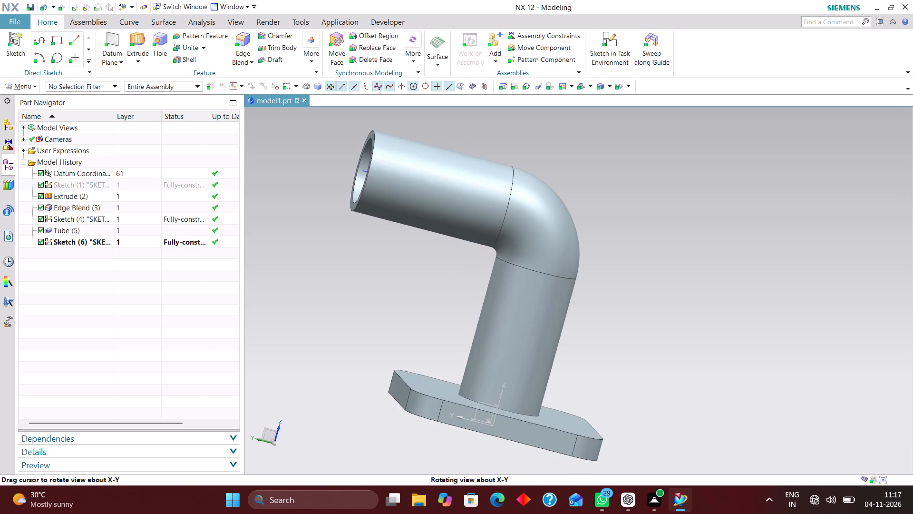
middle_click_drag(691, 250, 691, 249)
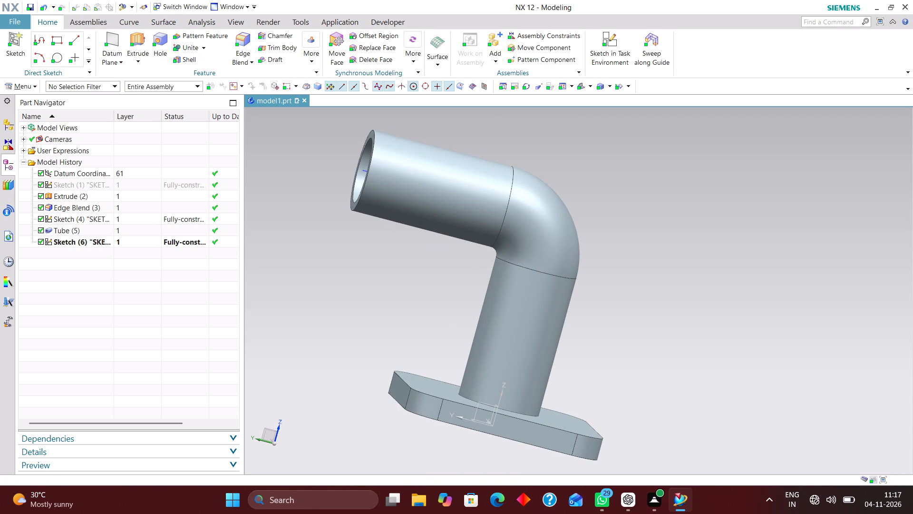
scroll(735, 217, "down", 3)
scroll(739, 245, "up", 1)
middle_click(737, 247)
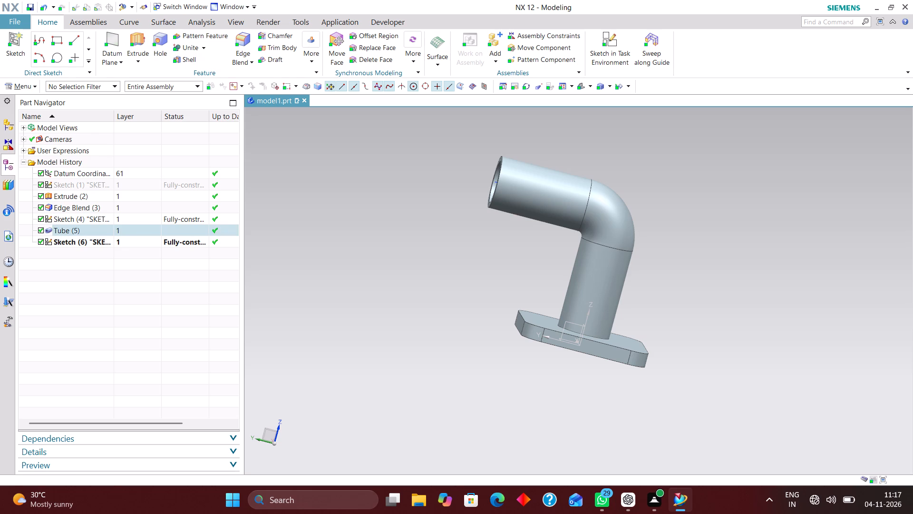
Examine the base plate and bent tube from several sides.
middle_click_drag(611, 185, 597, 267)
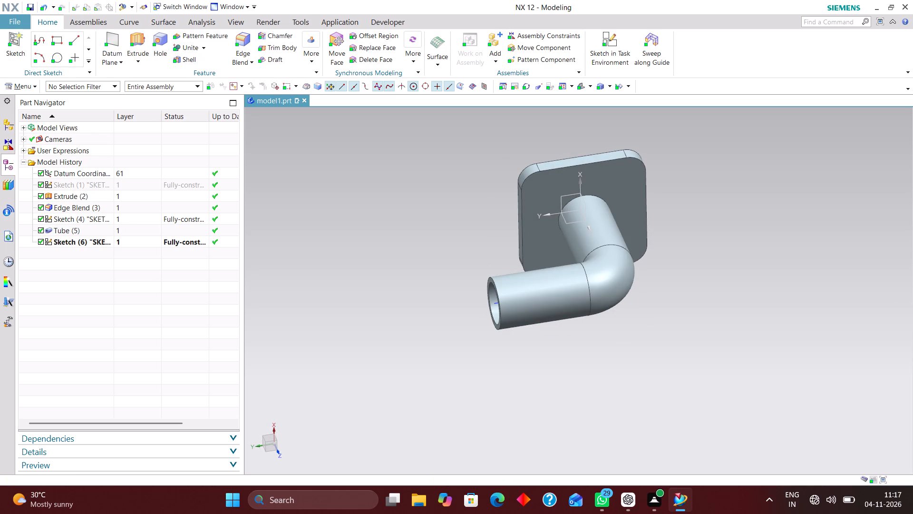
middle_click_drag(531, 359, 521, 338)
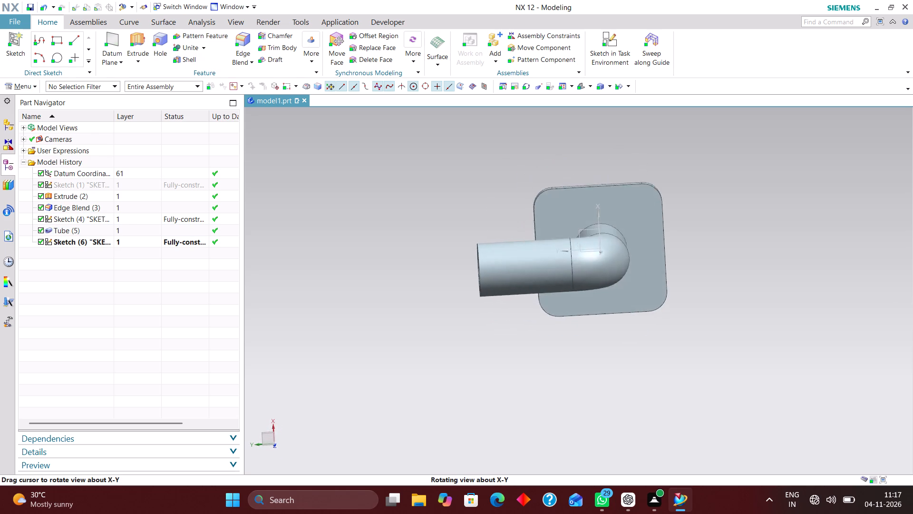
middle_click_drag(521, 338, 626, 312)
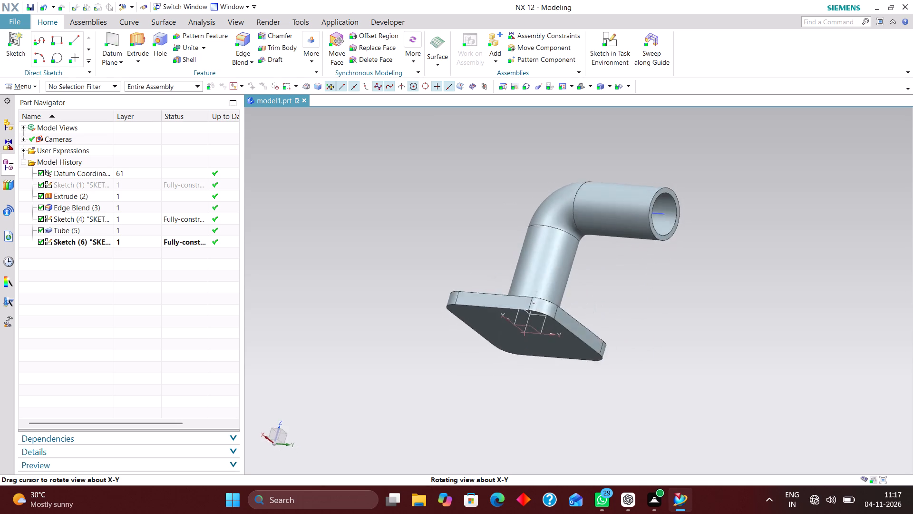
middle_click_drag(626, 312, 614, 341)
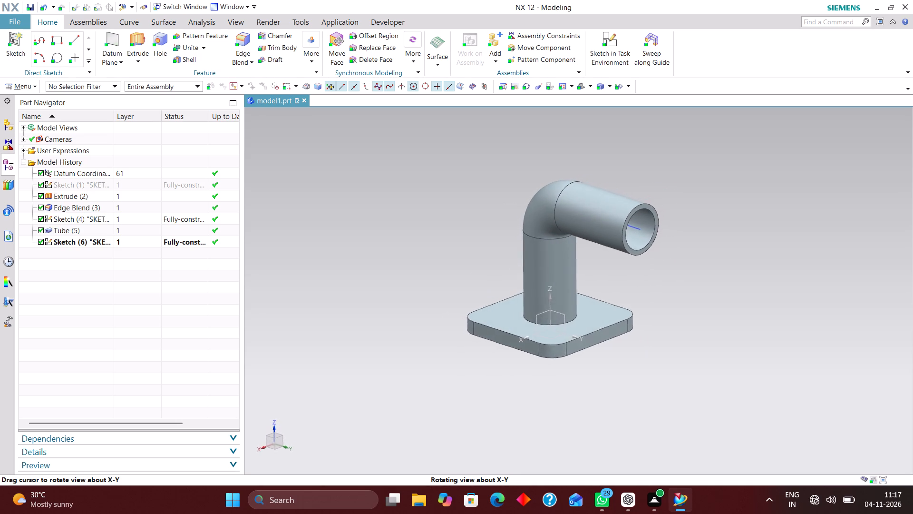
middle_click_drag(614, 341, 606, 334)
scroll(611, 301, "up", 1)
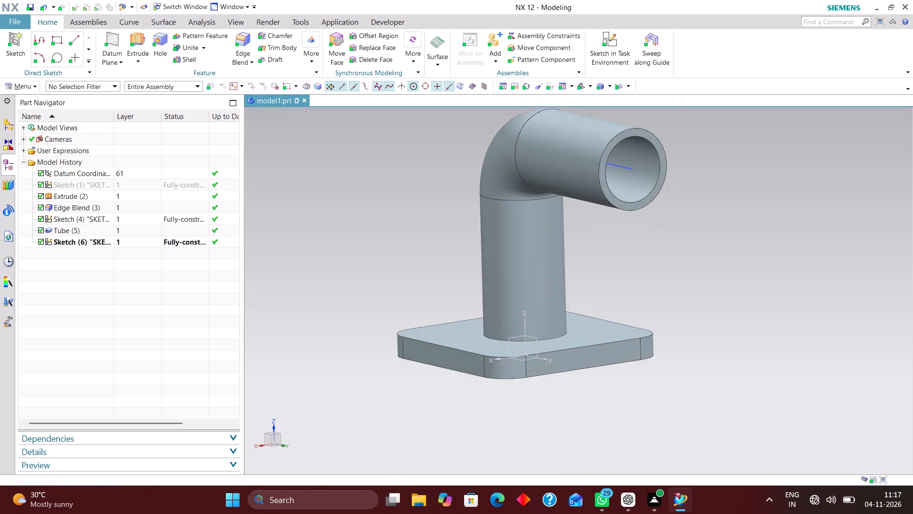
scroll(611, 301, "up", 2)
scroll(554, 309, "down", 2)
scroll(646, 301, "up", 1)
scroll(531, 296, "down", 1)
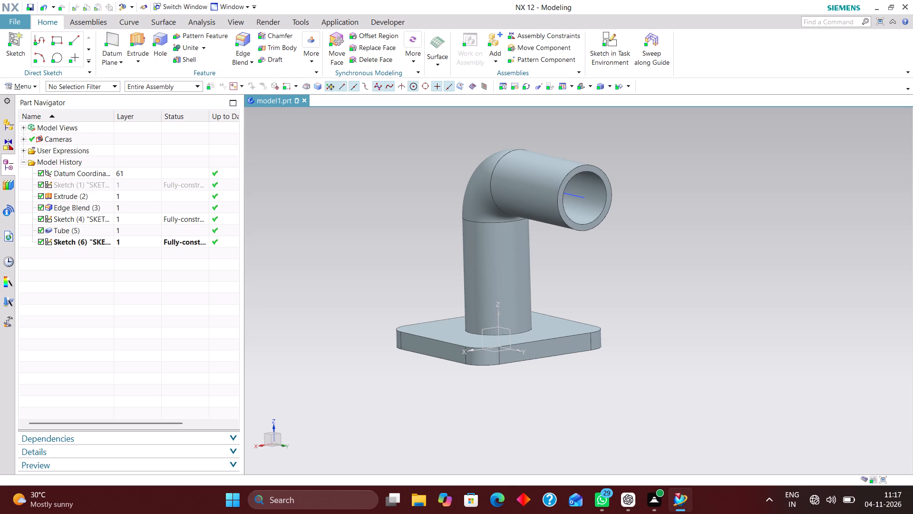
Create a new sketch on the horizontal XY datum plane at the base plate.
left_click(610, 40)
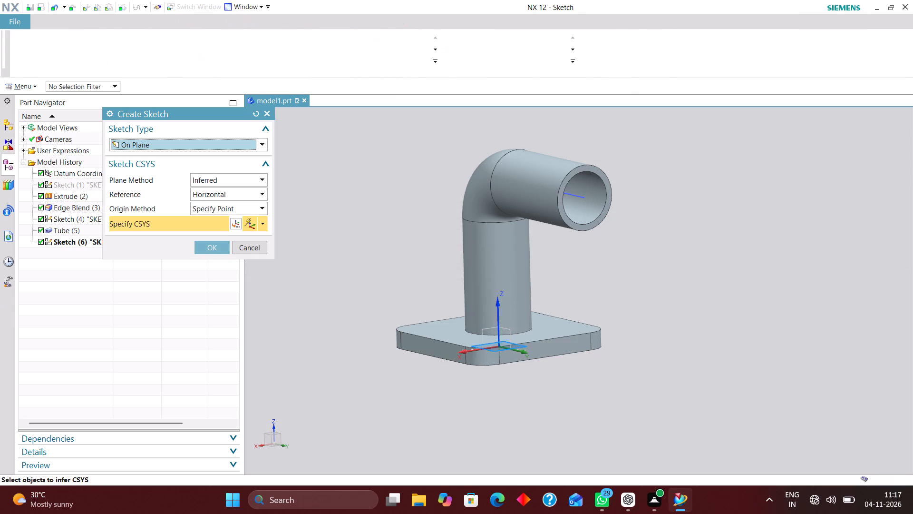
left_click(501, 349)
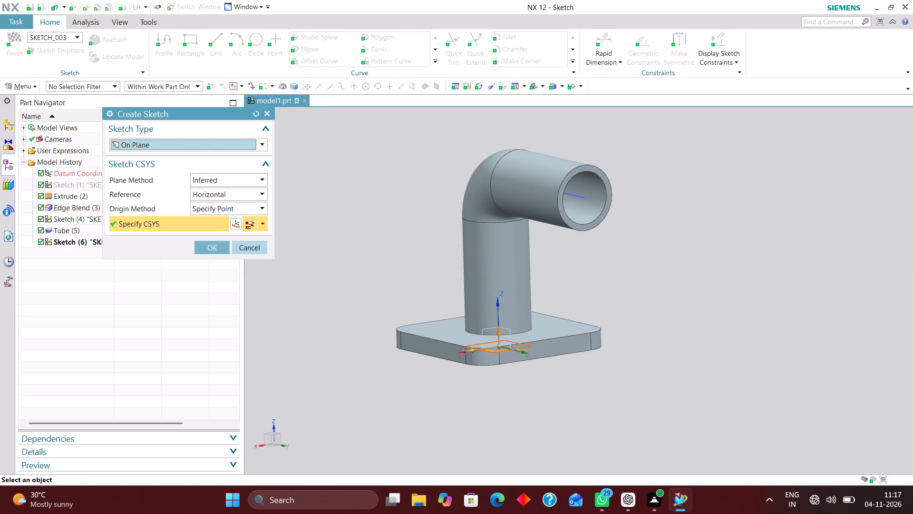
left_click(211, 249)
scroll(512, 309, "down", 3)
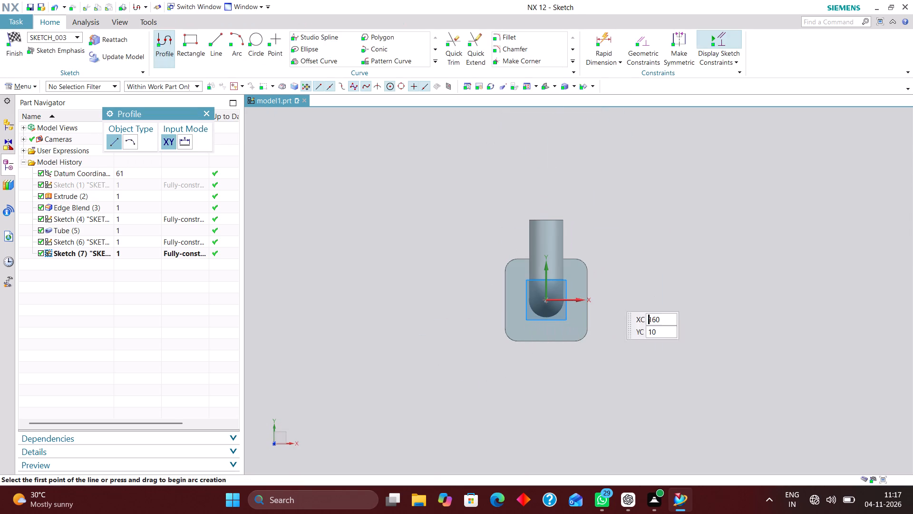
Sketch an arc of about 94 mm radius beyond the tube's open end, continued by a horizontal line about 170 mm long in +X.
left_click(238, 38)
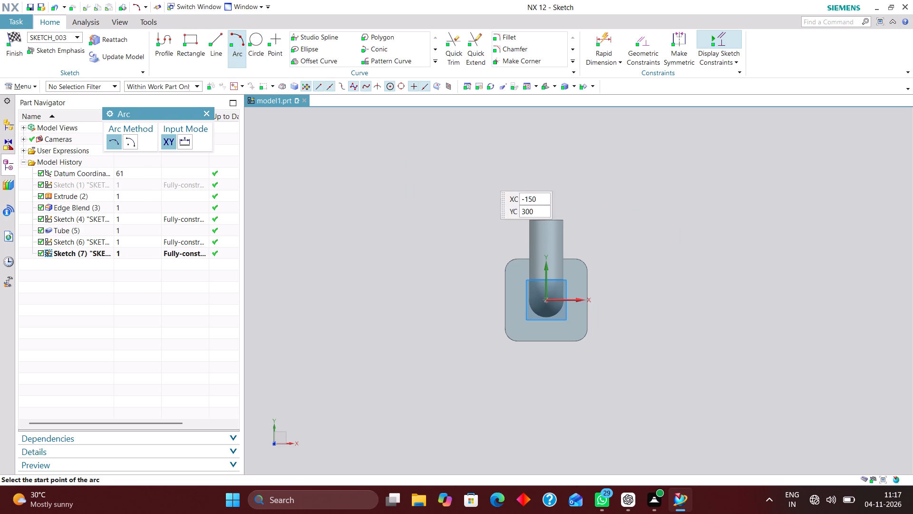
left_click(547, 213)
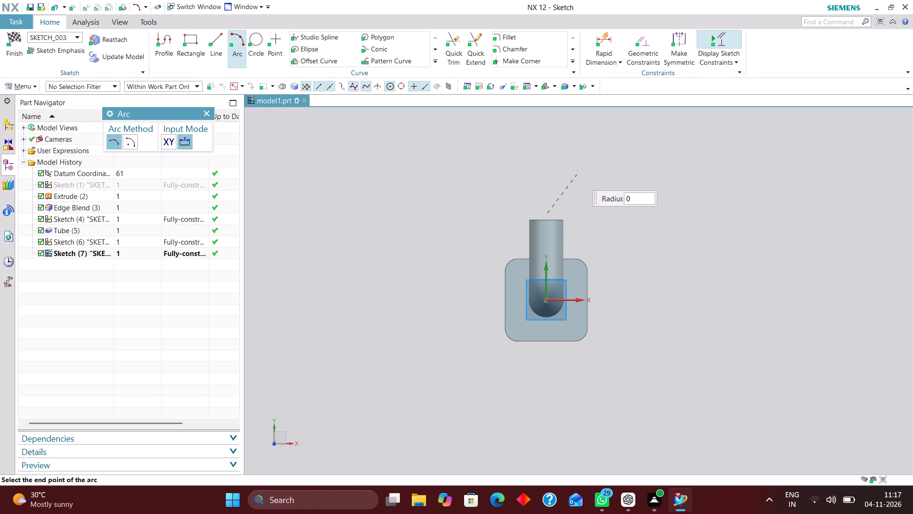
left_click(598, 179)
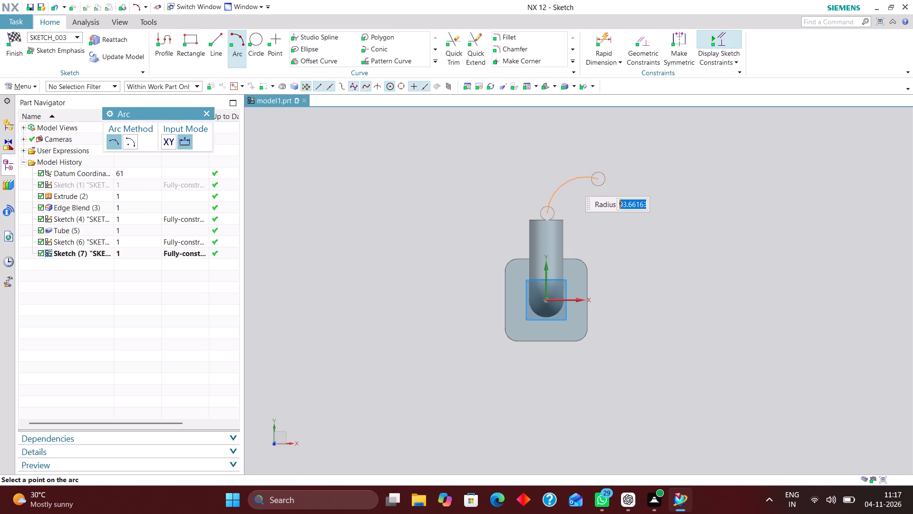
left_click(570, 180)
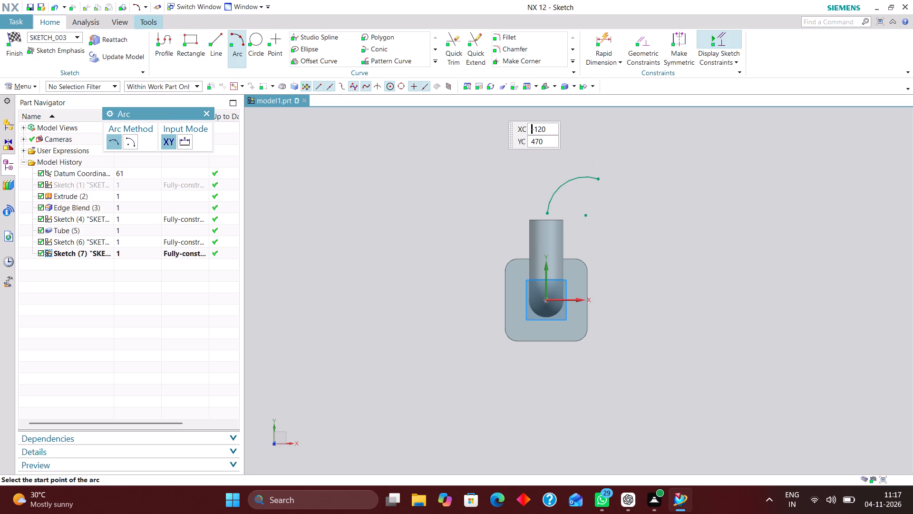
left_click(214, 41)
left_click(601, 178)
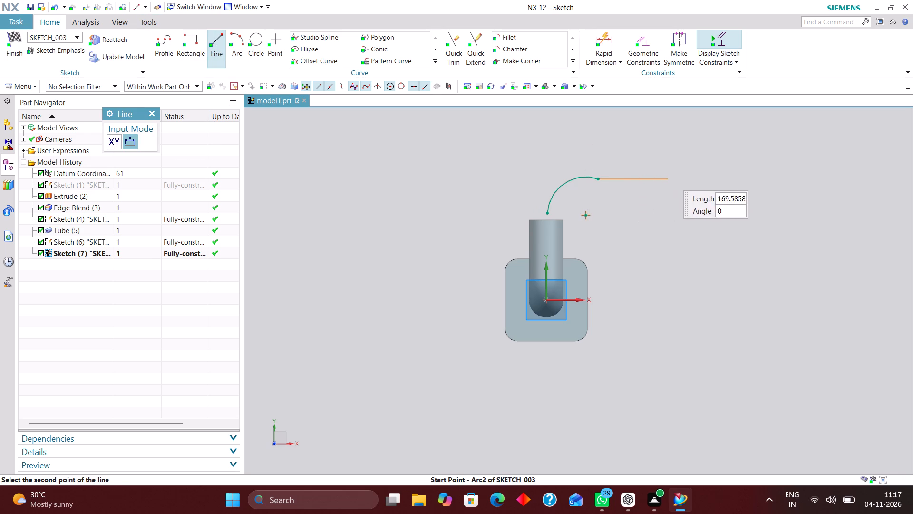
left_click(669, 175)
Make the arc tangent to the horizontal line.
left_click(647, 40)
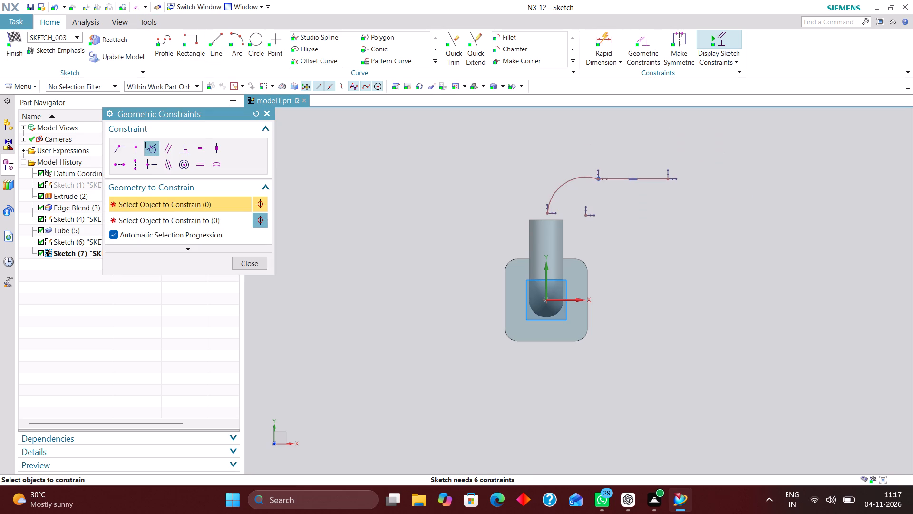
left_click(559, 188)
left_click(617, 176)
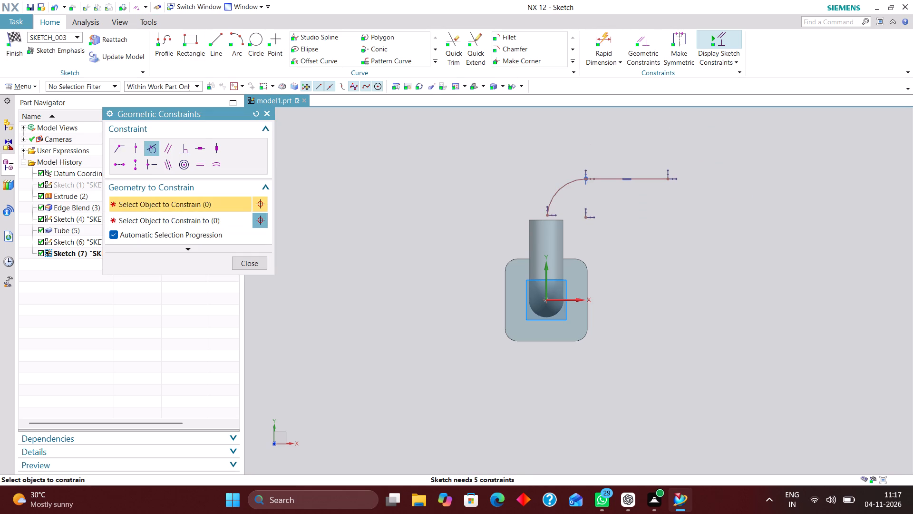
left_click(253, 263)
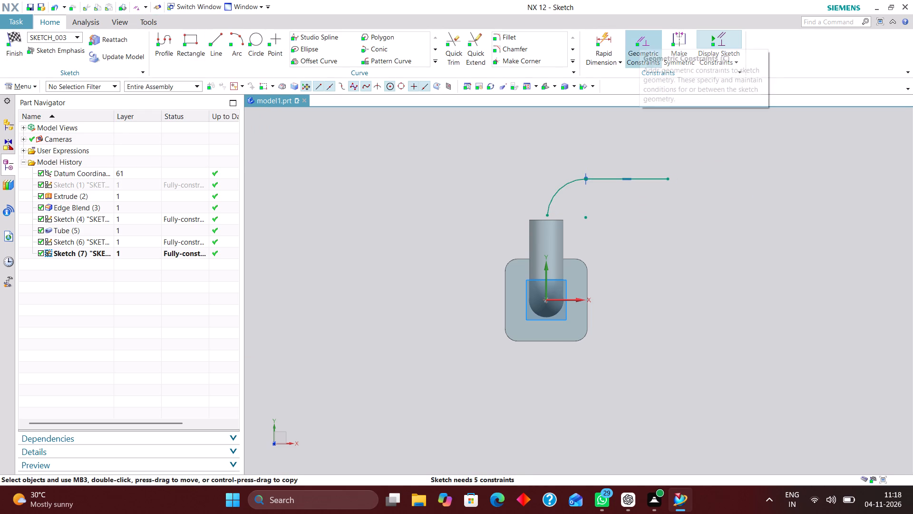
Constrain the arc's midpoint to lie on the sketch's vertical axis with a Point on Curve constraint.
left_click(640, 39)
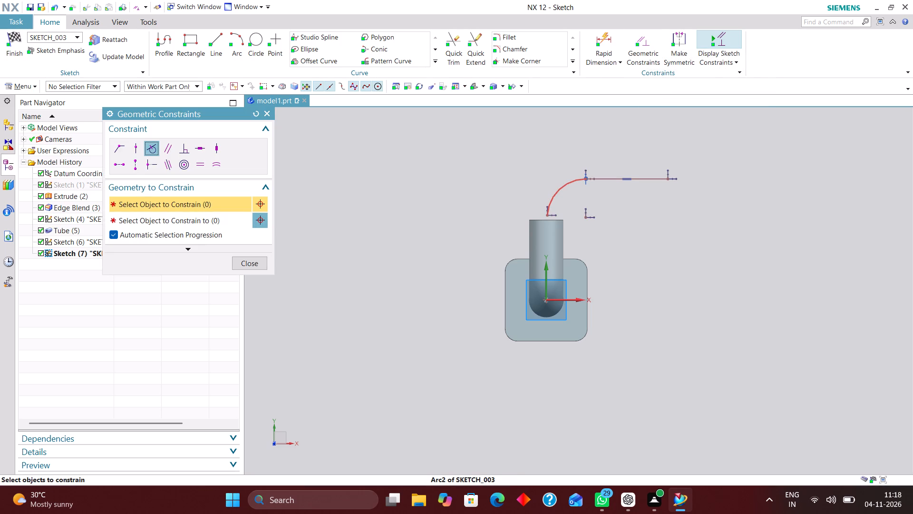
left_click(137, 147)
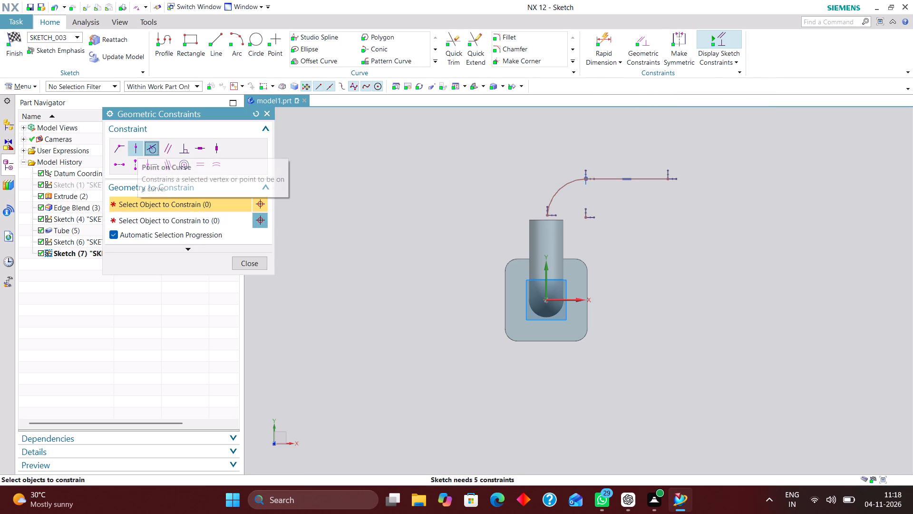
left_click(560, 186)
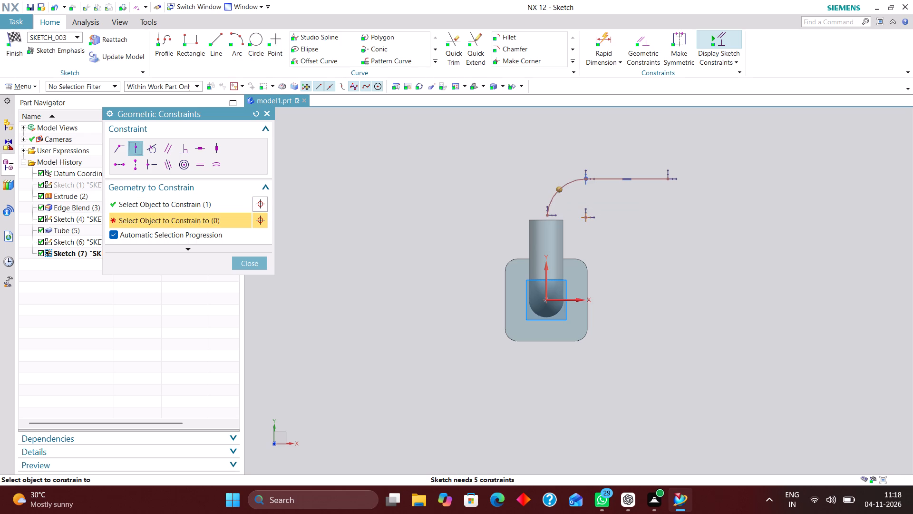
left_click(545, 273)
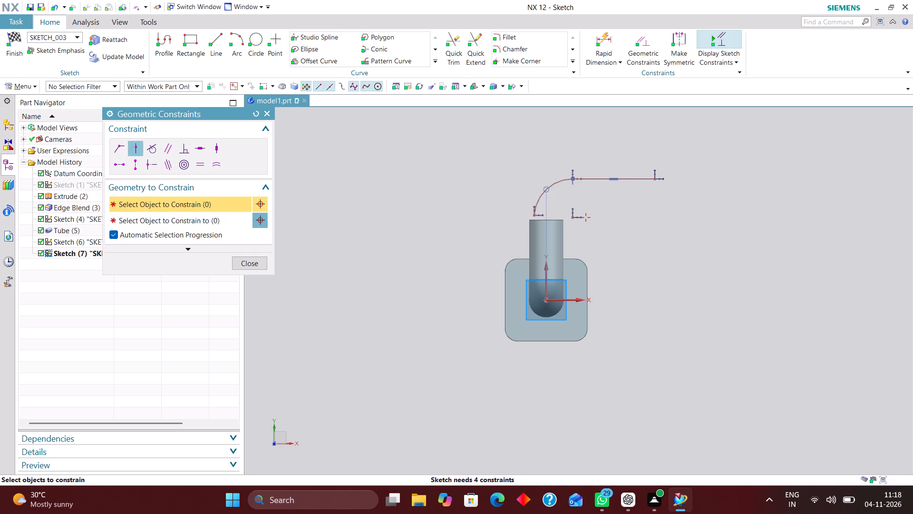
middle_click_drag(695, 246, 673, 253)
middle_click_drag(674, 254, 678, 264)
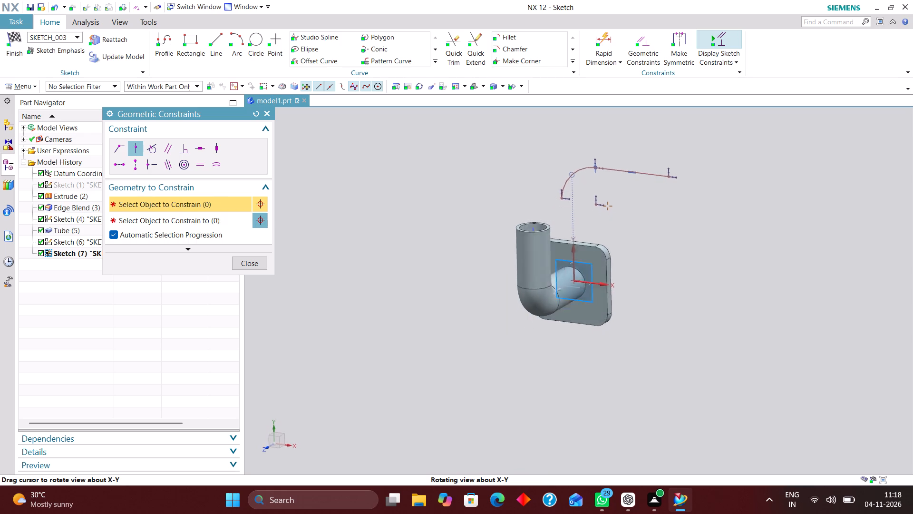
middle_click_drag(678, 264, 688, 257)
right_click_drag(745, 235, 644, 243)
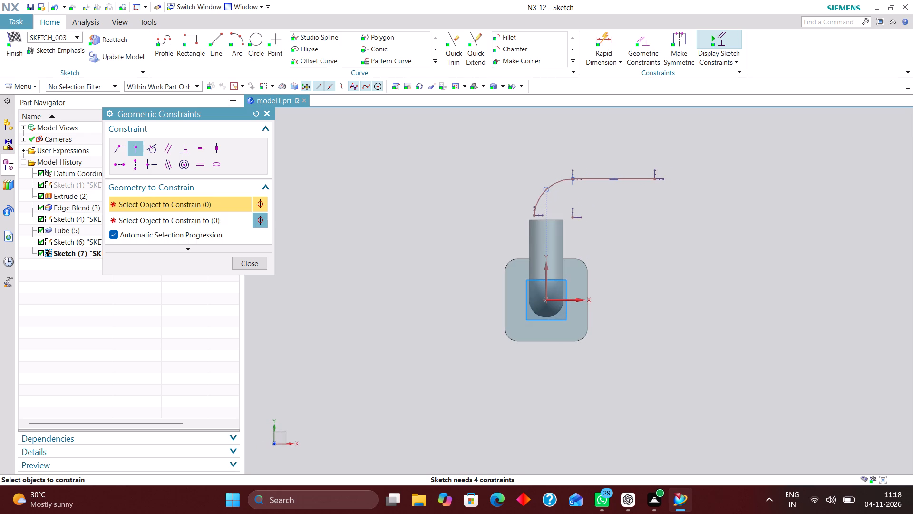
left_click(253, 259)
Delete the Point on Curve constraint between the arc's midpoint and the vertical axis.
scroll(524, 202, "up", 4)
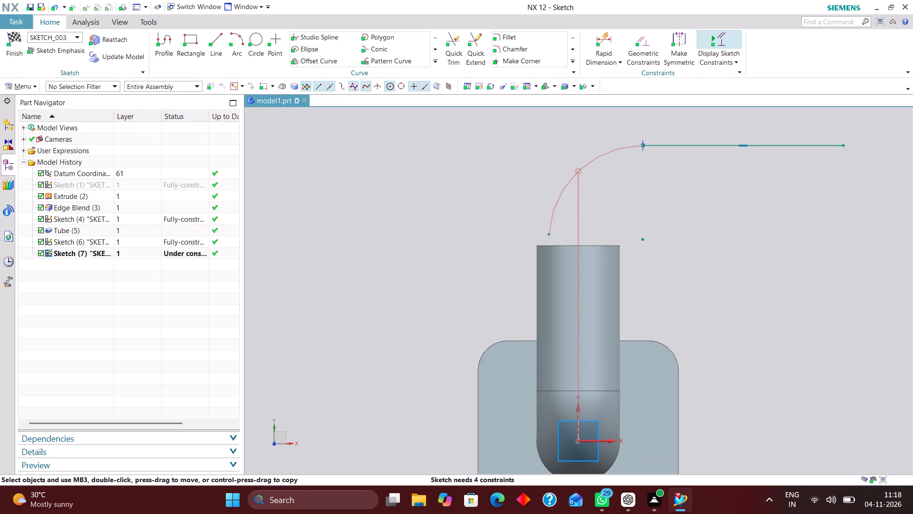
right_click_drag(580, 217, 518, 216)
Move the arc's free lower end slightly in +X, closer to the vertical axis.
left_click_drag(551, 232, 566, 232)
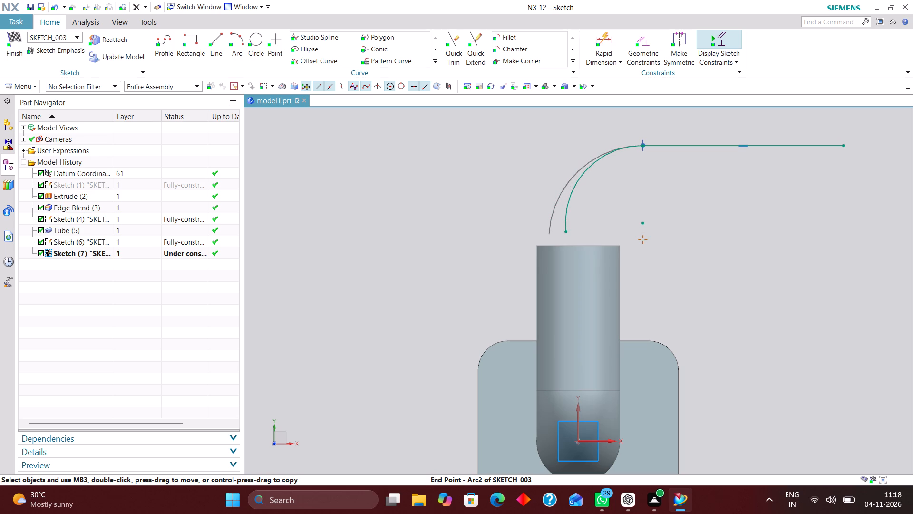
left_click_drag(566, 232, 571, 231)
scroll(535, 200, "down", 2)
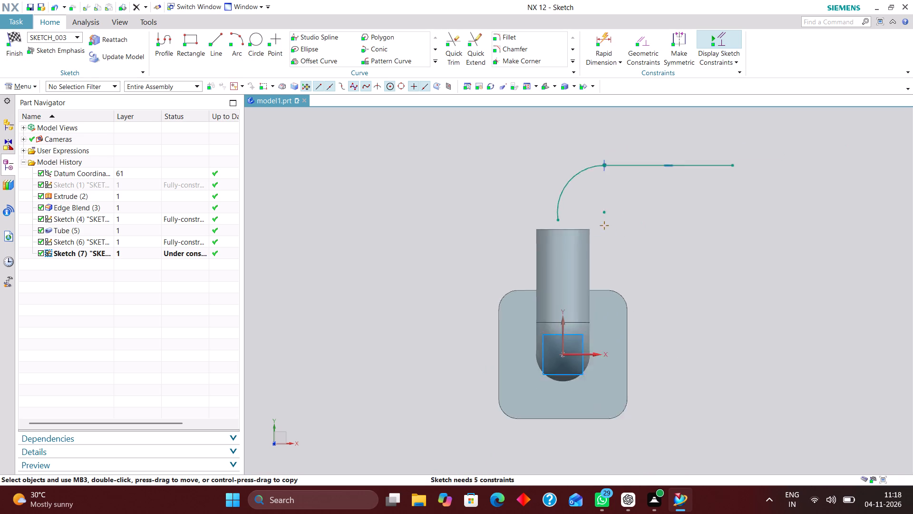
scroll(536, 201, "down", 1)
scroll(575, 254, "up", 2)
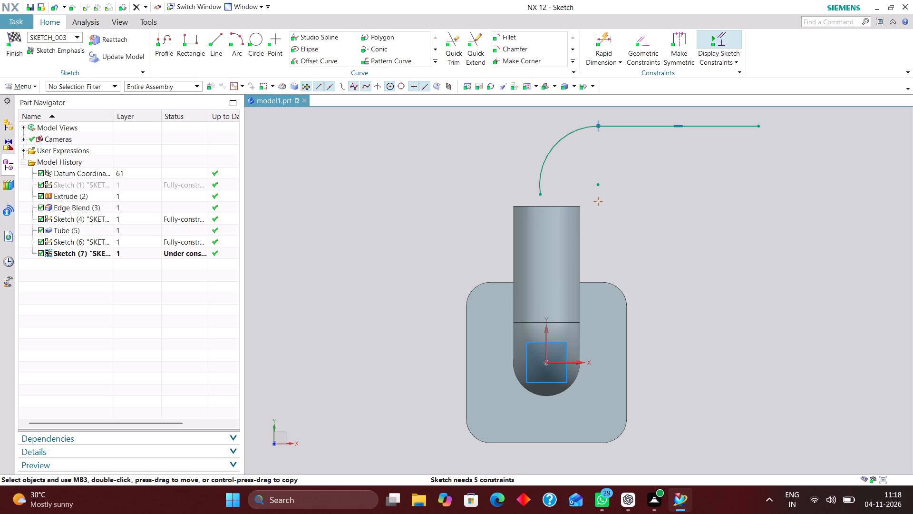
Dimension the horizontal distance from the sketch's vertical axis to the arc-line junction as 67 mm, placing it below the base plate.
left_click(602, 42)
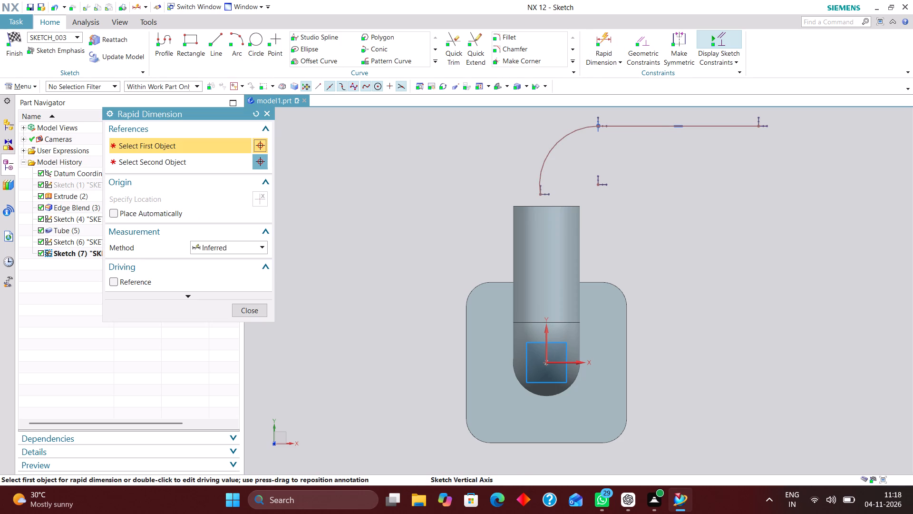
left_click(545, 337)
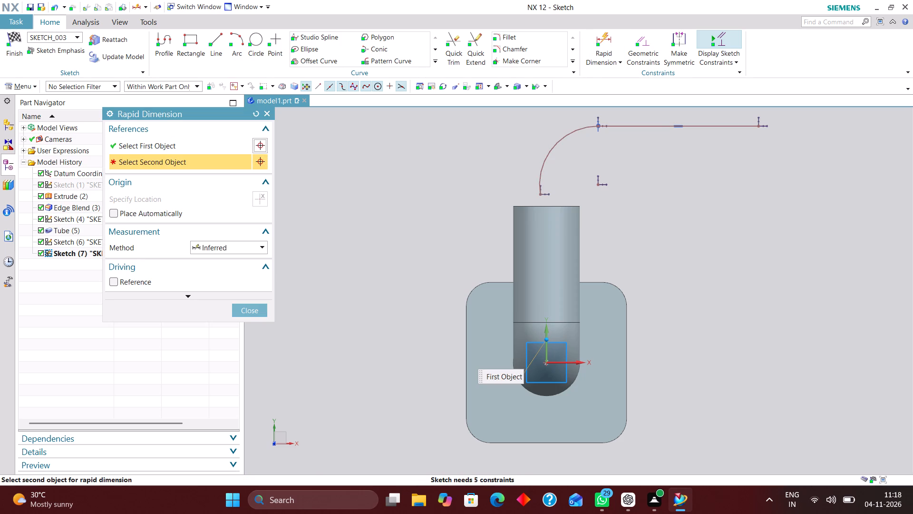
left_click(600, 124)
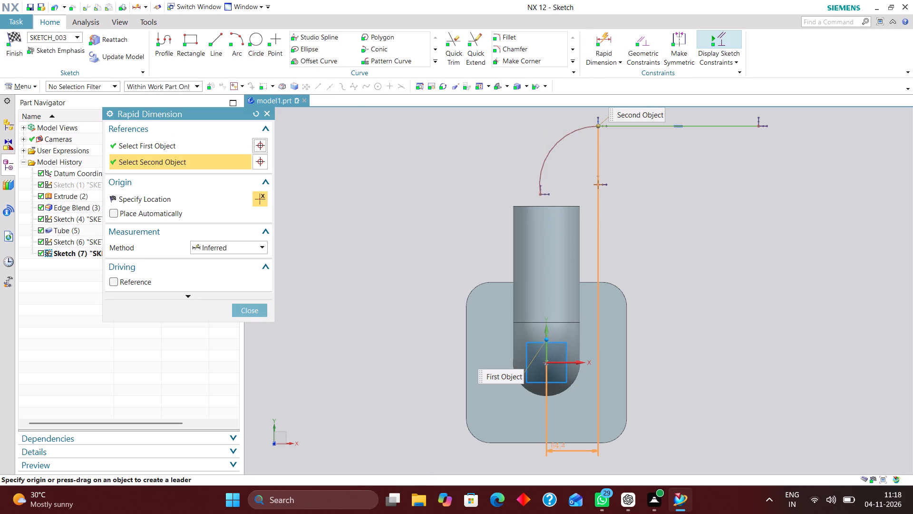
left_click(569, 461)
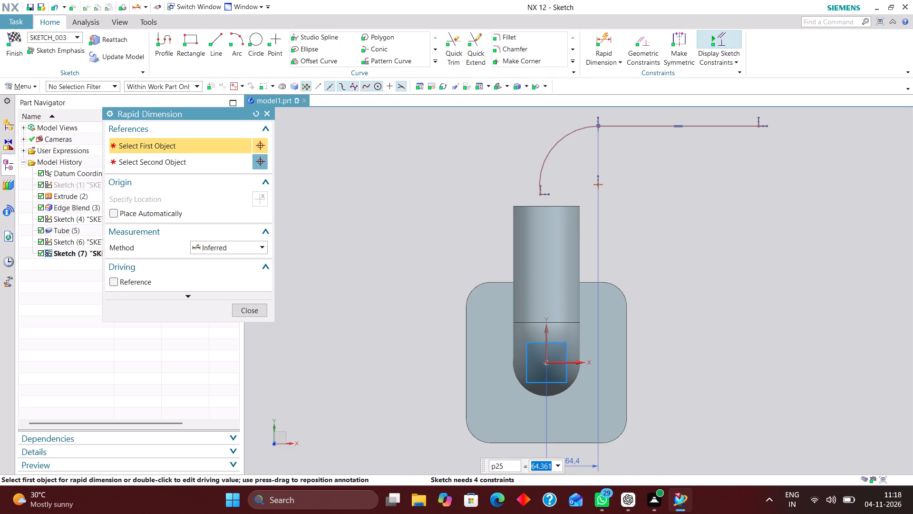
key("3")
key("BackSpace")
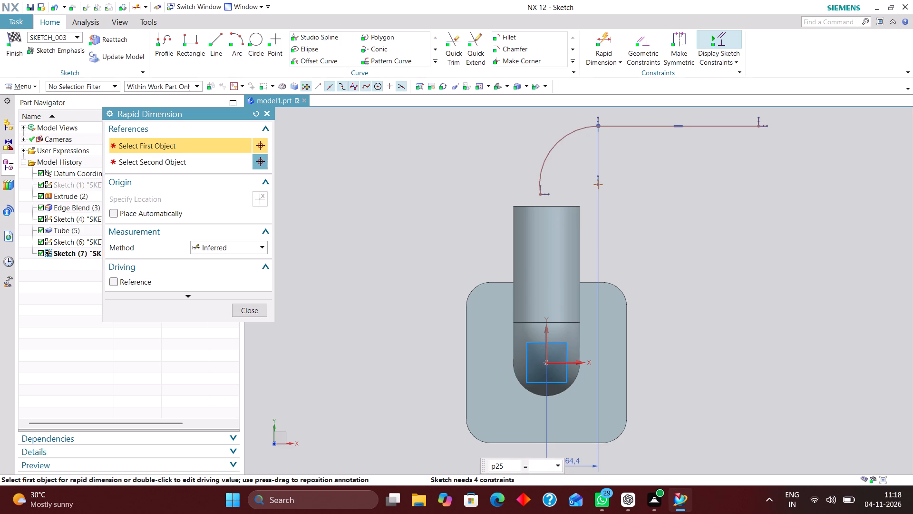
type("67")
key("Return")
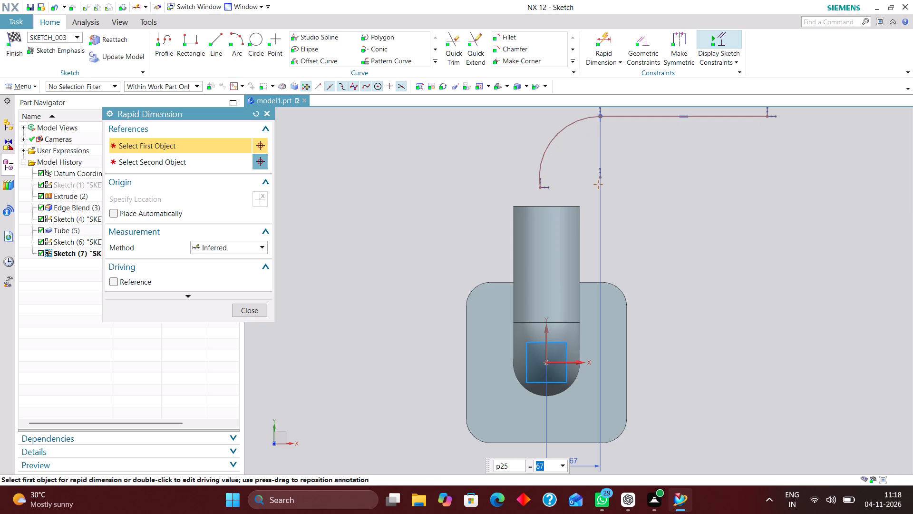
left_click(258, 310)
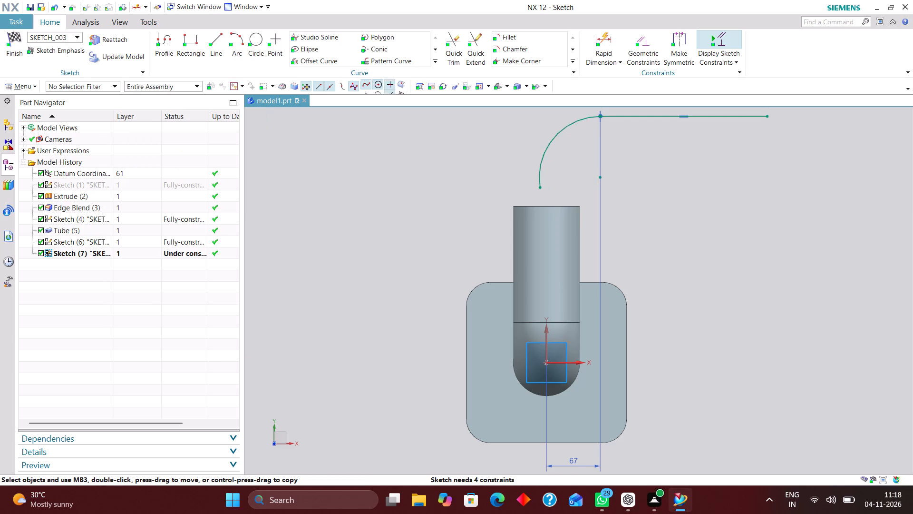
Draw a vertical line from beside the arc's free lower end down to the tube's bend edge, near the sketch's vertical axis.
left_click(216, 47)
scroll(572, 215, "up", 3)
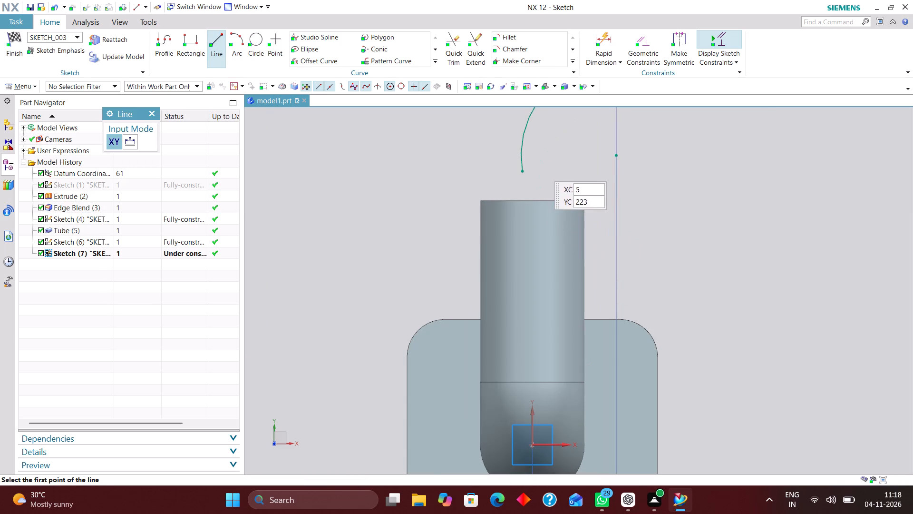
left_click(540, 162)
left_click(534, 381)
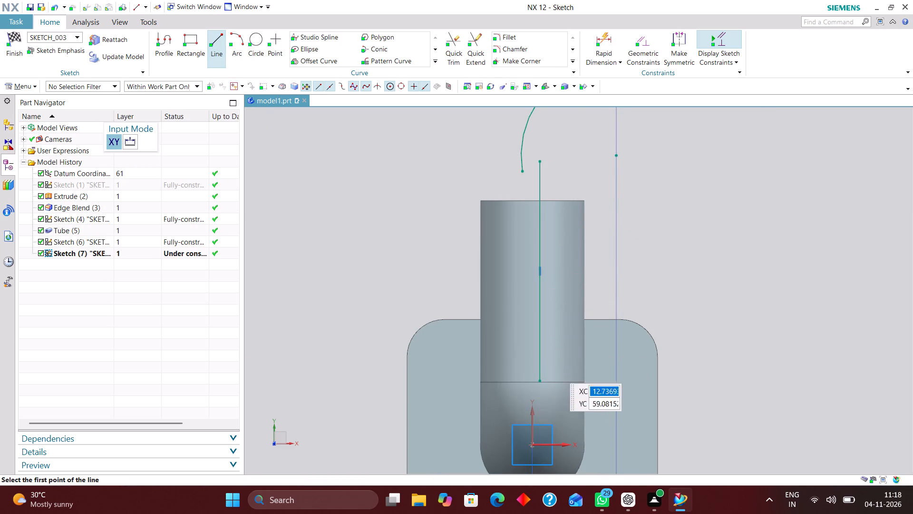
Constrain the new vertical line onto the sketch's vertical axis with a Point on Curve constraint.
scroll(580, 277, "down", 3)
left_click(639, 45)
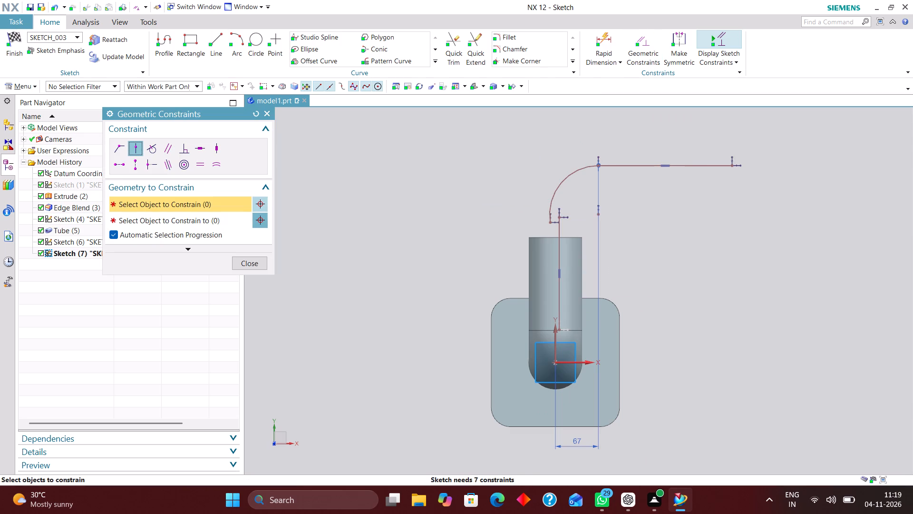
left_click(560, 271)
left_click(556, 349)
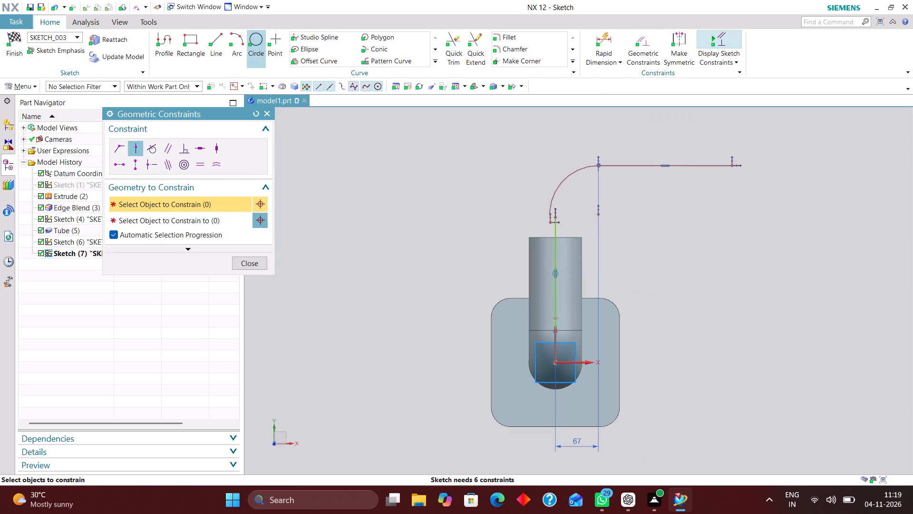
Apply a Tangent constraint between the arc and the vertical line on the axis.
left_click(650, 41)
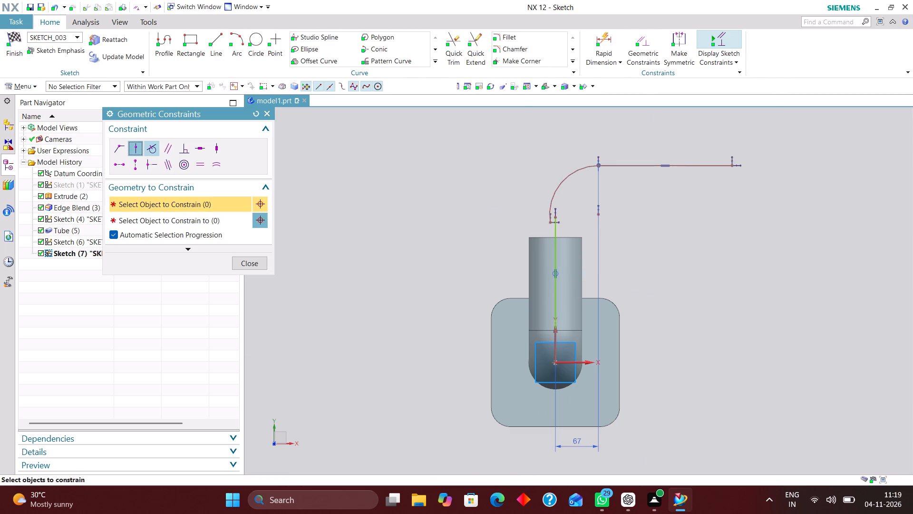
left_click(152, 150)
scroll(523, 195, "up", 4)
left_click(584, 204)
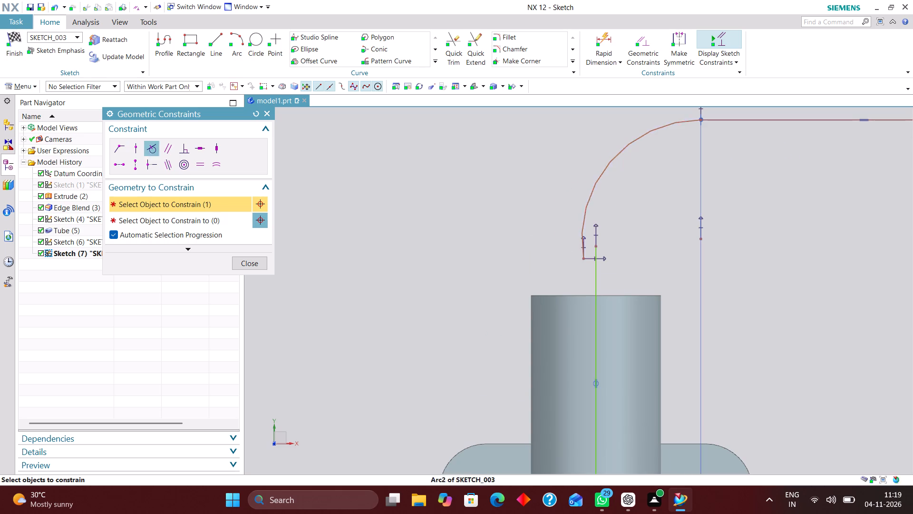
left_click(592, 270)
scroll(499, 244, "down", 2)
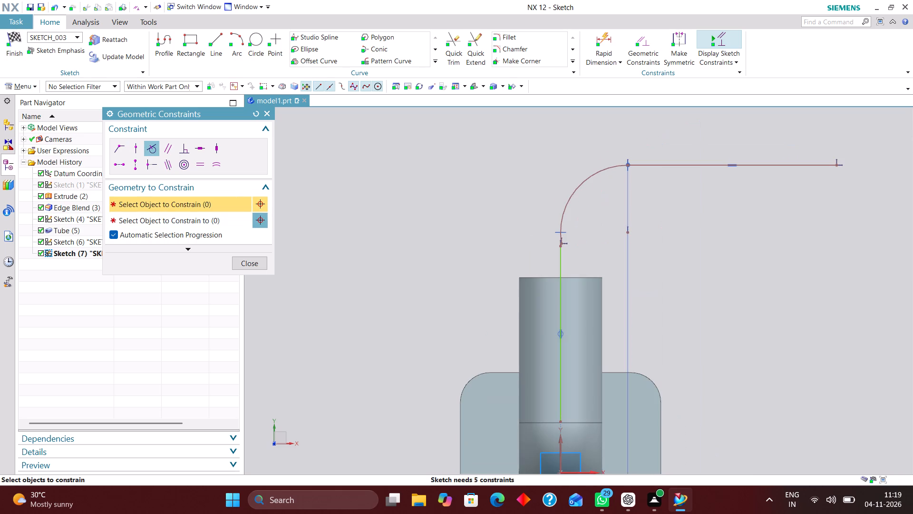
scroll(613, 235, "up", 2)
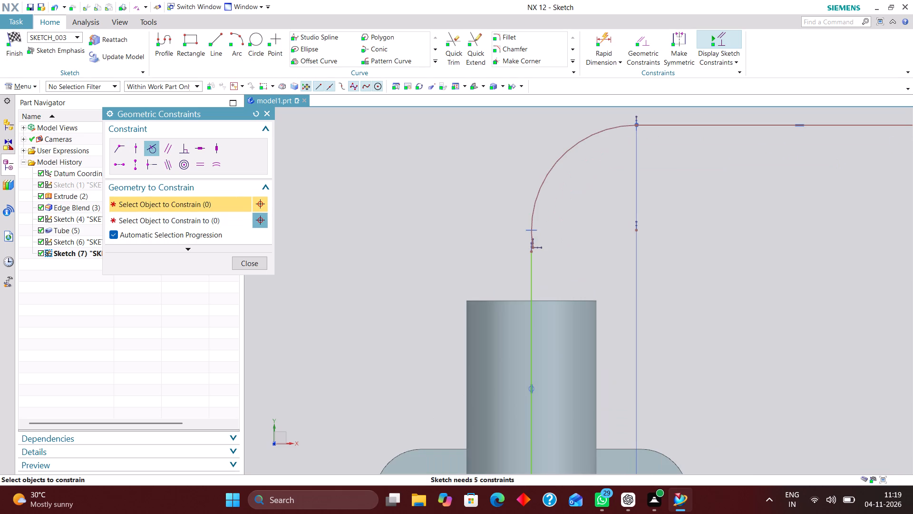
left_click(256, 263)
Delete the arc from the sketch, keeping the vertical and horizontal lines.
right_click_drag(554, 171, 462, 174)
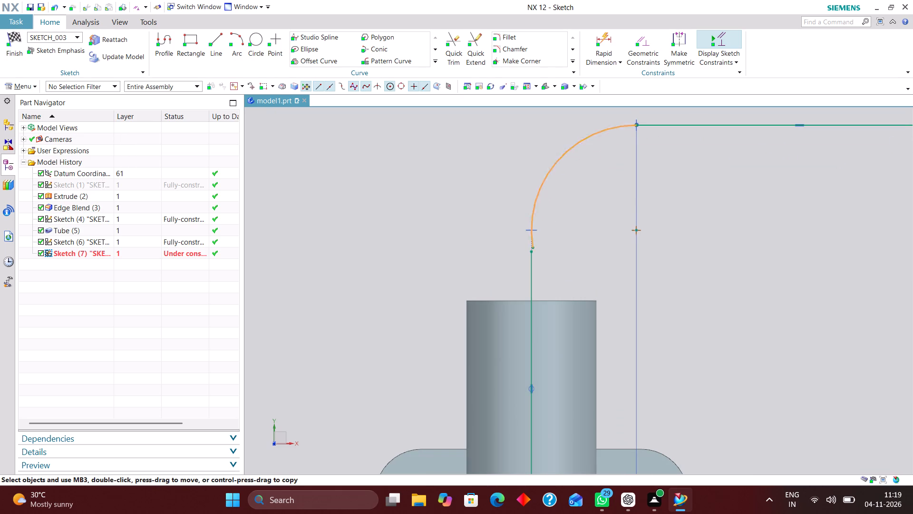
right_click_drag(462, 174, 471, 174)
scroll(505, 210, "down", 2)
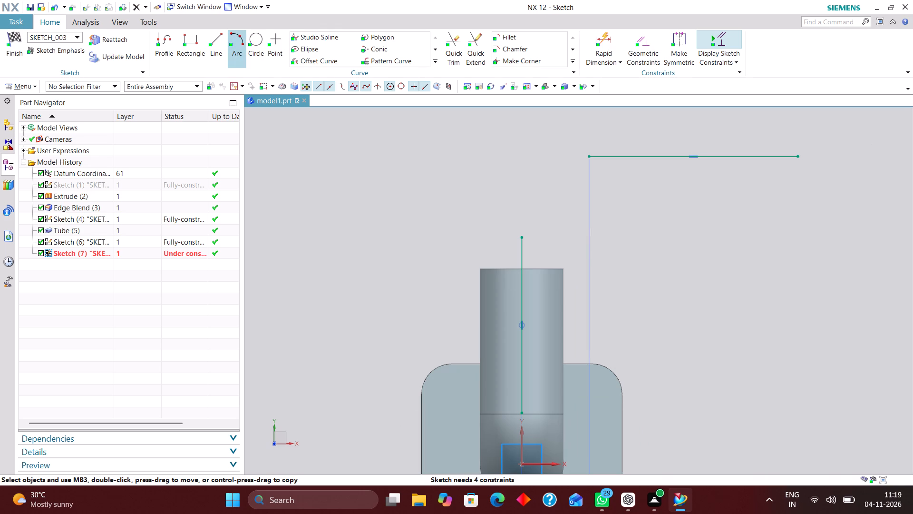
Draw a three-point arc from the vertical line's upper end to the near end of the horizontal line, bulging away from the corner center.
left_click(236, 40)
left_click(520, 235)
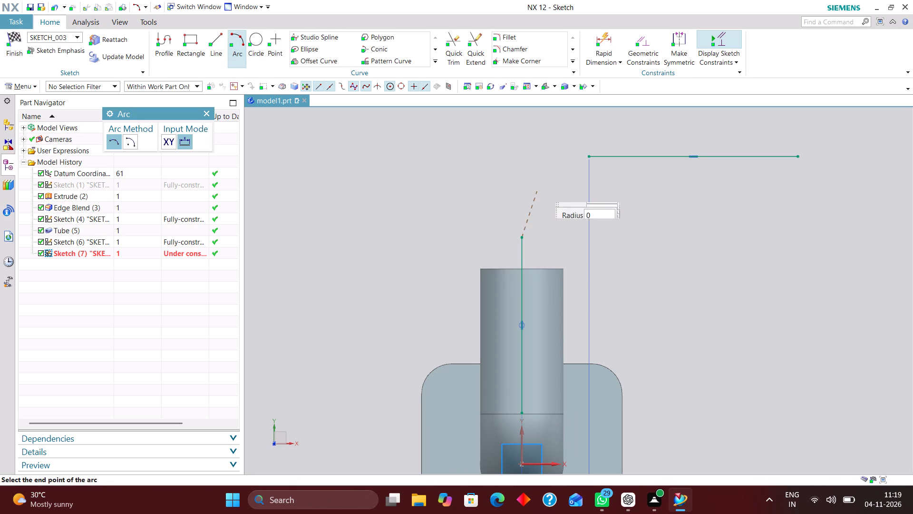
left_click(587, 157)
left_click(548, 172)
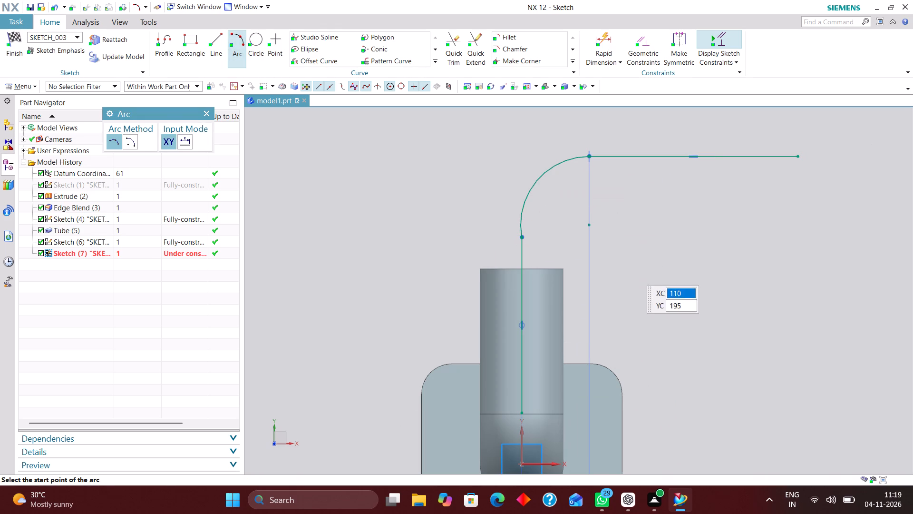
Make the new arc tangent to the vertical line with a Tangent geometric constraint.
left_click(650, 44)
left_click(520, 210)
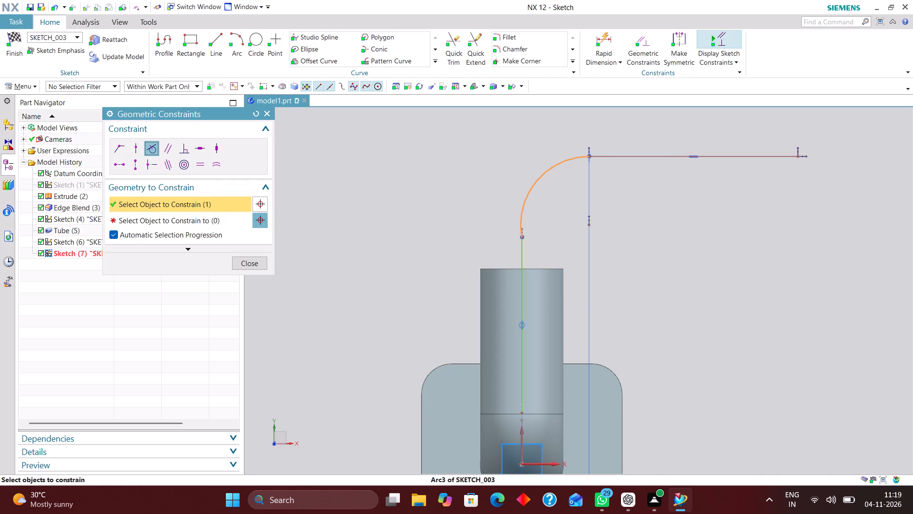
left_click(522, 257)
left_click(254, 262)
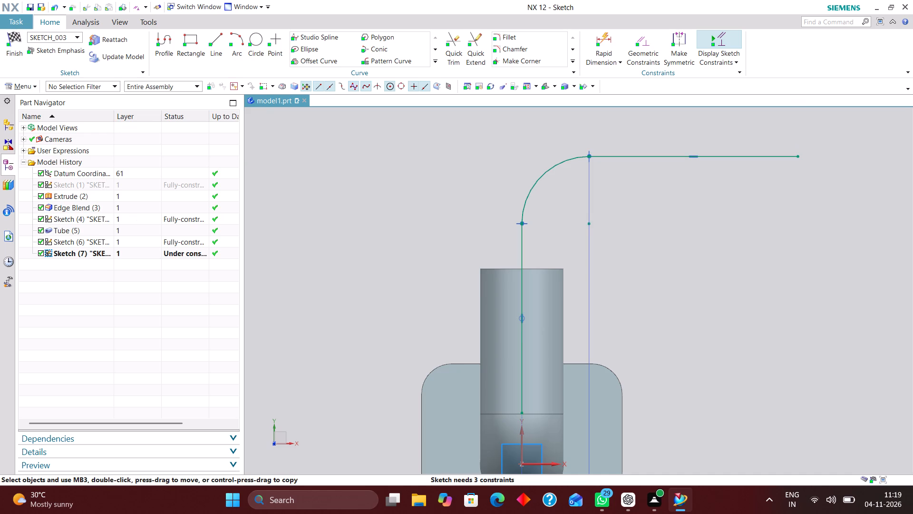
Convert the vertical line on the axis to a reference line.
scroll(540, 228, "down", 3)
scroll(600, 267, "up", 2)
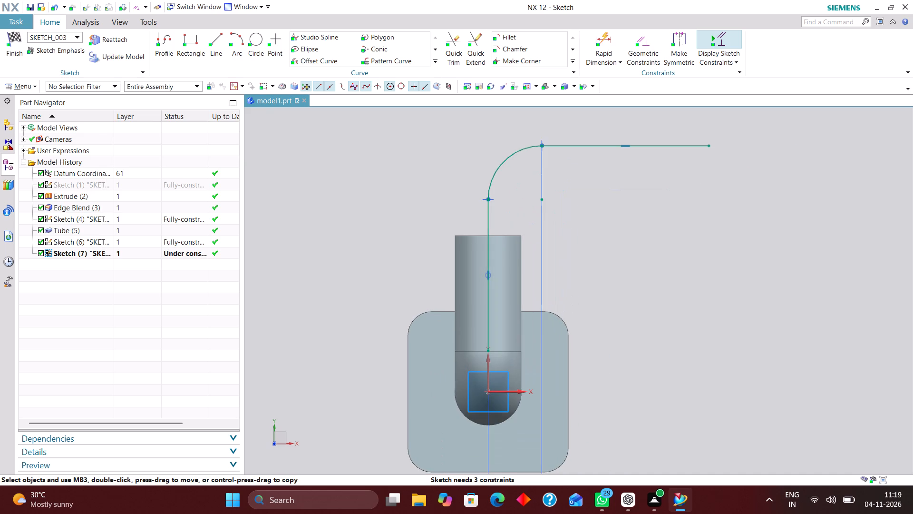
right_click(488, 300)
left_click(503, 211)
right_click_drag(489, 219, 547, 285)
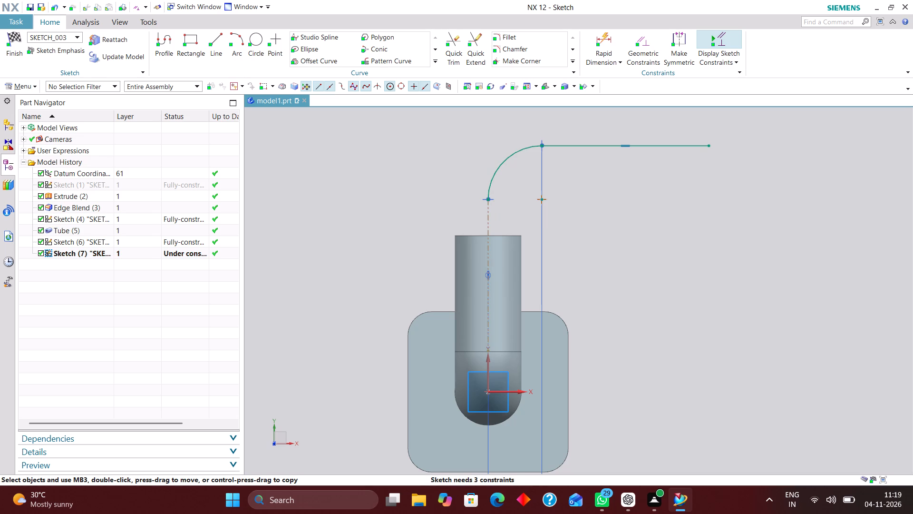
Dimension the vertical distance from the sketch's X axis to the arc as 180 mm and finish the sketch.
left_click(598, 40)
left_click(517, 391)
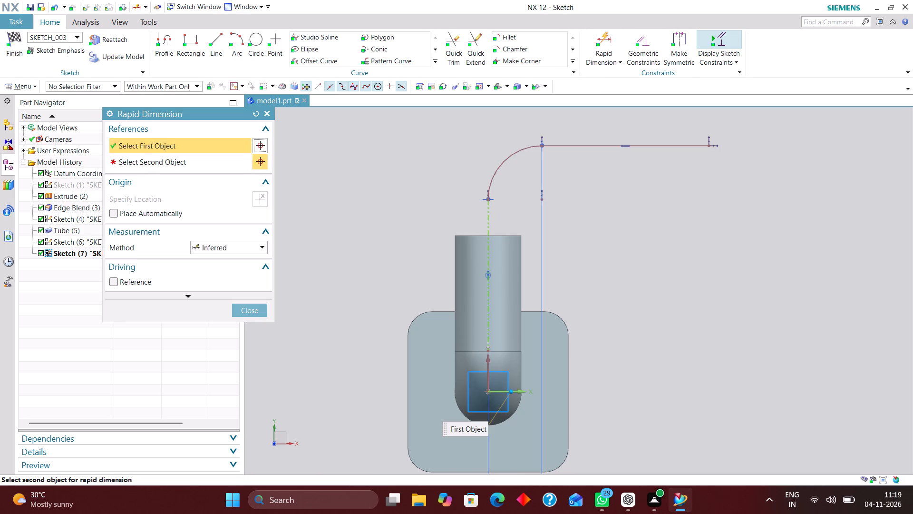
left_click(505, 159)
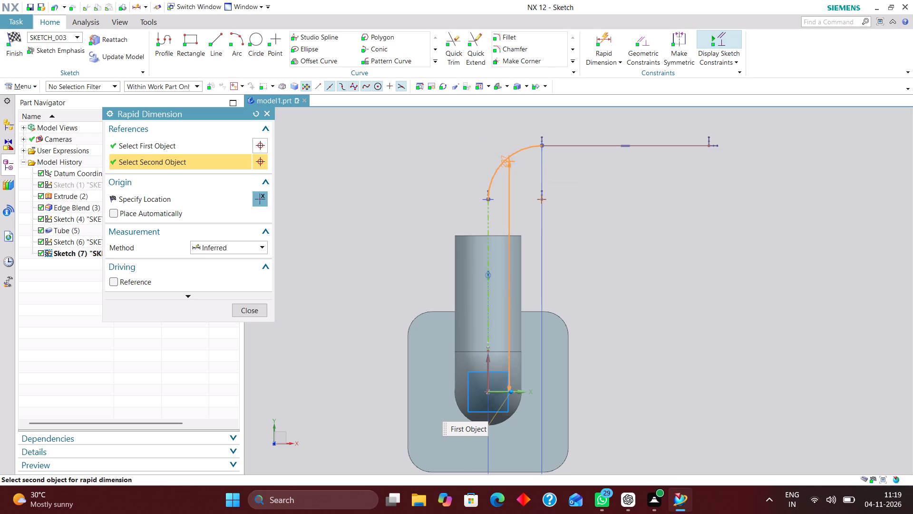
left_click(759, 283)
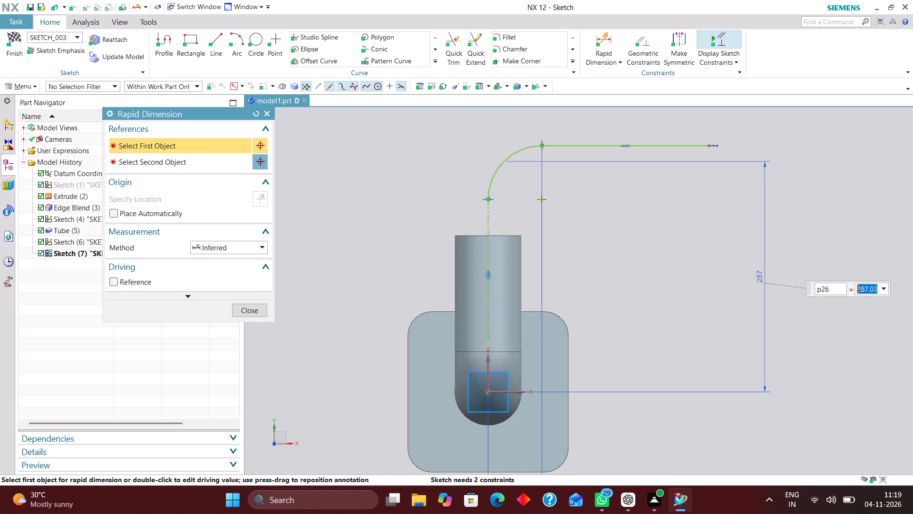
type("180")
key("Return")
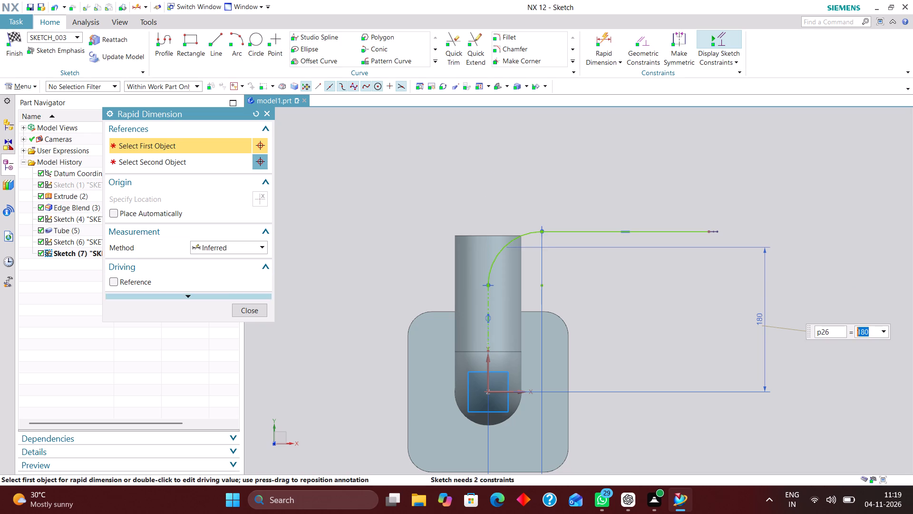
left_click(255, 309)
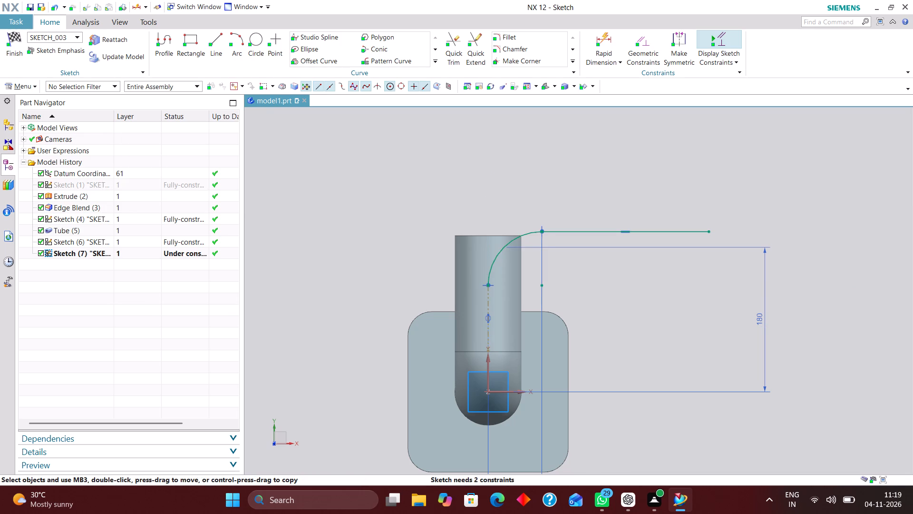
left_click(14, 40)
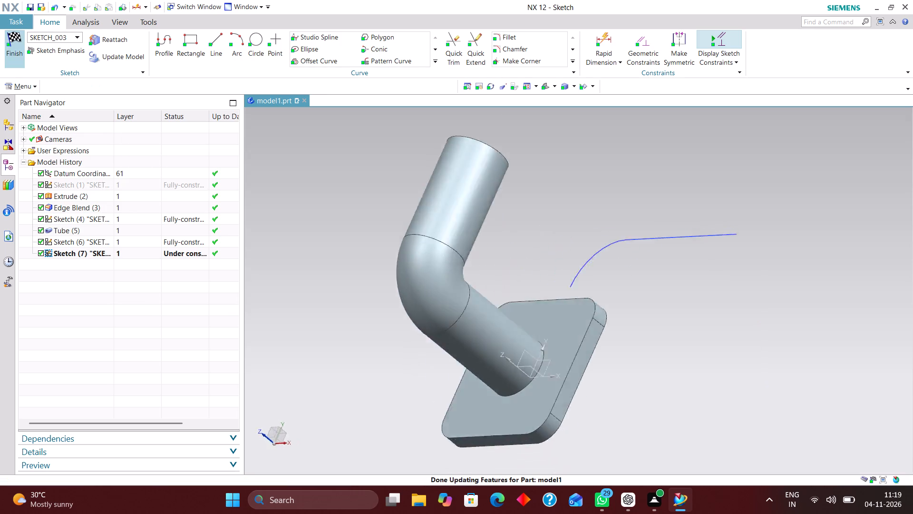
Examine from several angles how the finished bend-path sketch sits relative to the tube's open end and the base plate.
scroll(653, 314, "down", 3)
scroll(675, 325, "up", 2)
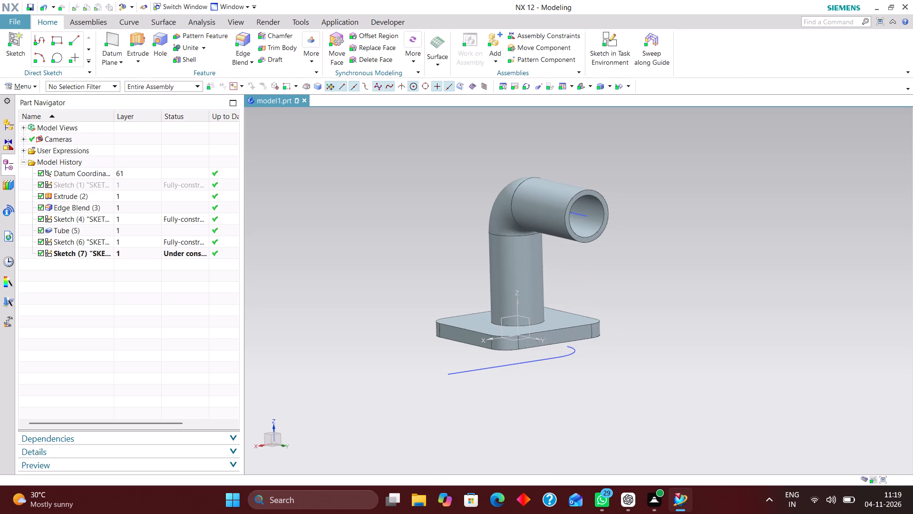
middle_click_drag(675, 309, 673, 315)
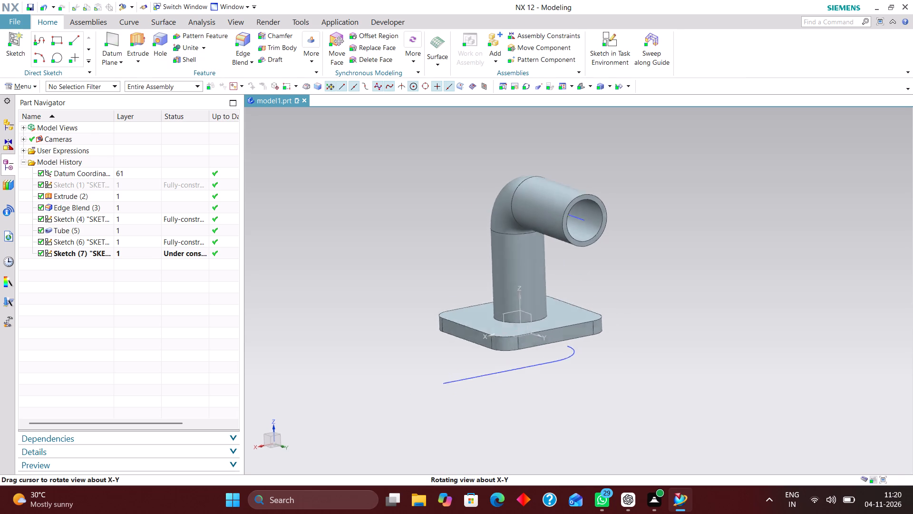
middle_click_drag(673, 315, 678, 323)
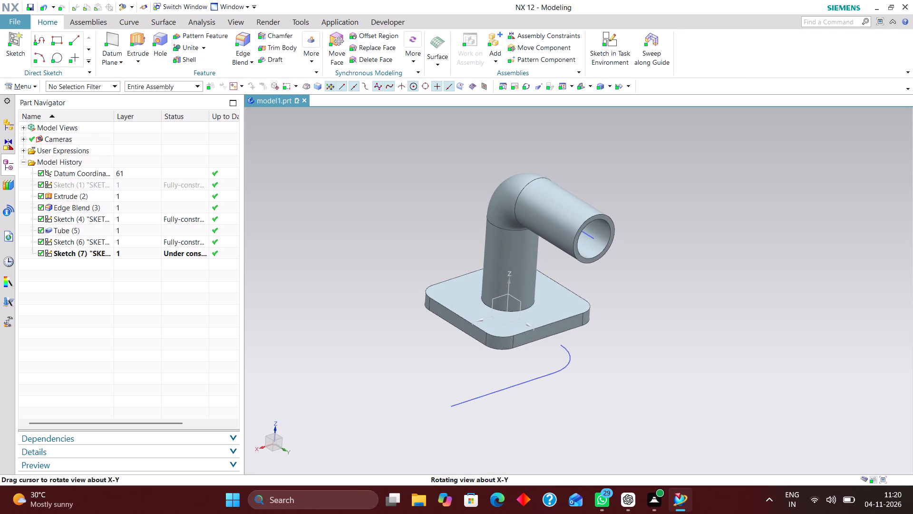
middle_click_drag(678, 323, 678, 321)
middle_click(677, 318)
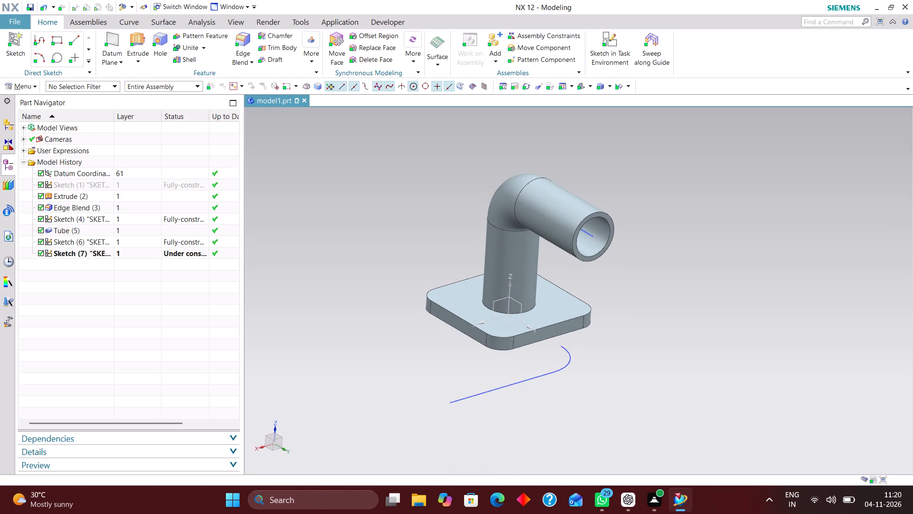
middle_click_drag(675, 317, 695, 309)
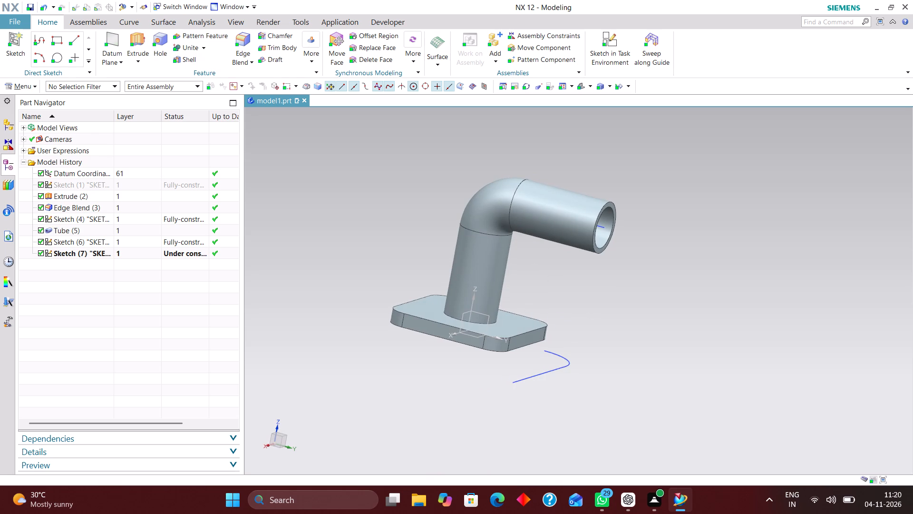
middle_click(690, 308)
left_click(580, 88)
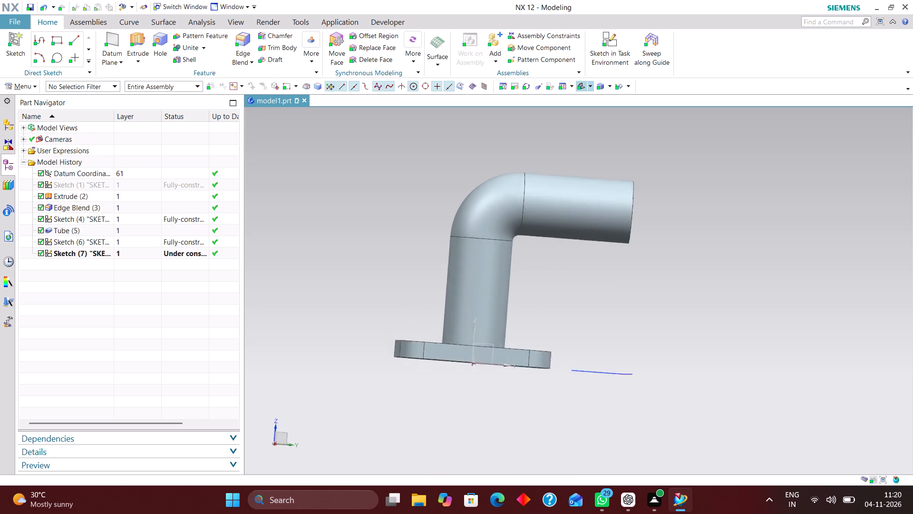
scroll(655, 275, "down", 3)
scroll(693, 363, "up", 3)
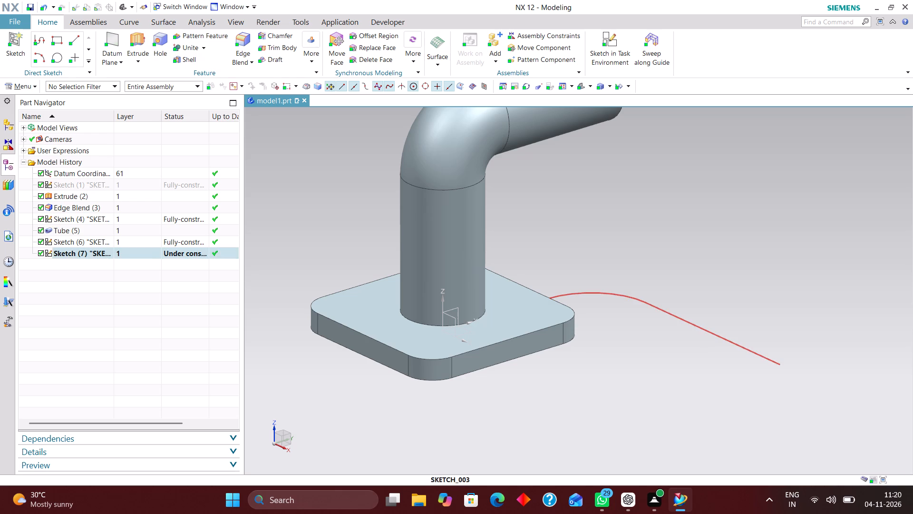
Delete the bend-path sketch lying on the XY plane at base plate level.
right_click_drag(698, 326, 612, 325)
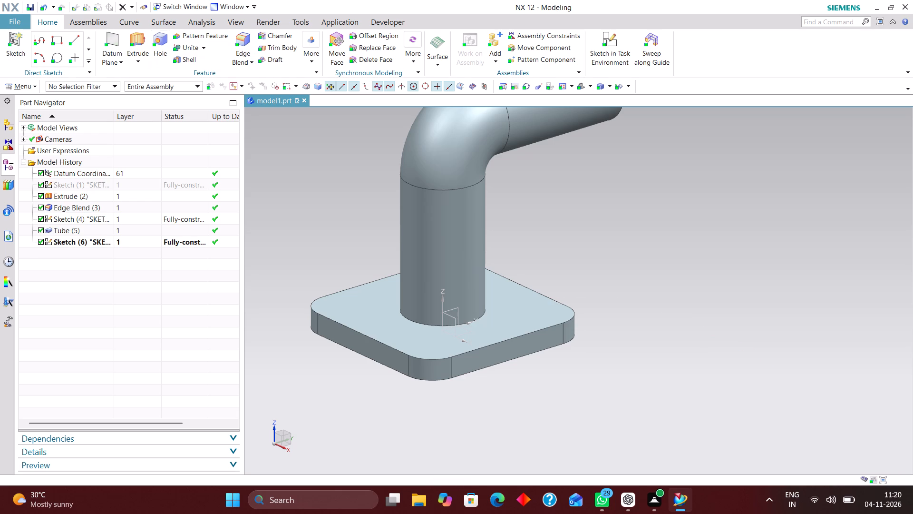
Create a datum plane at a distance of 200 mm above the XY plane of the datum coordinate system.
left_click(111, 38)
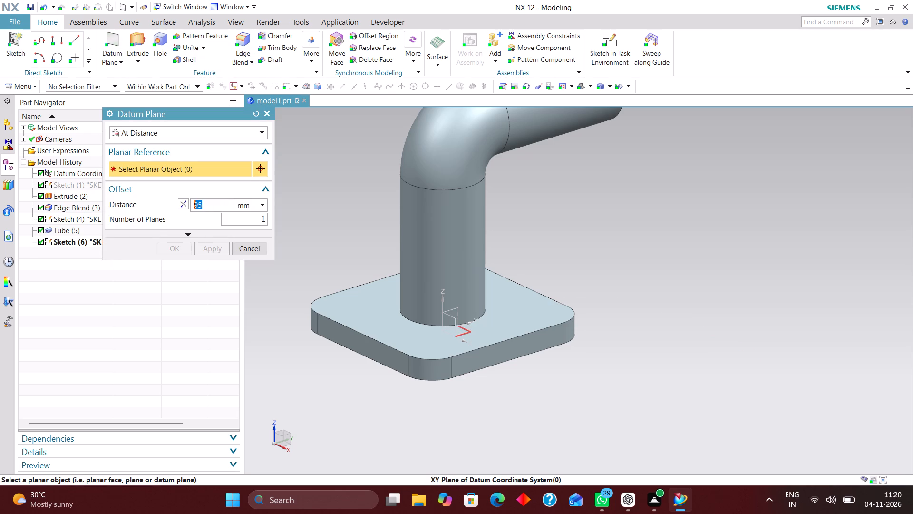
left_click(463, 333)
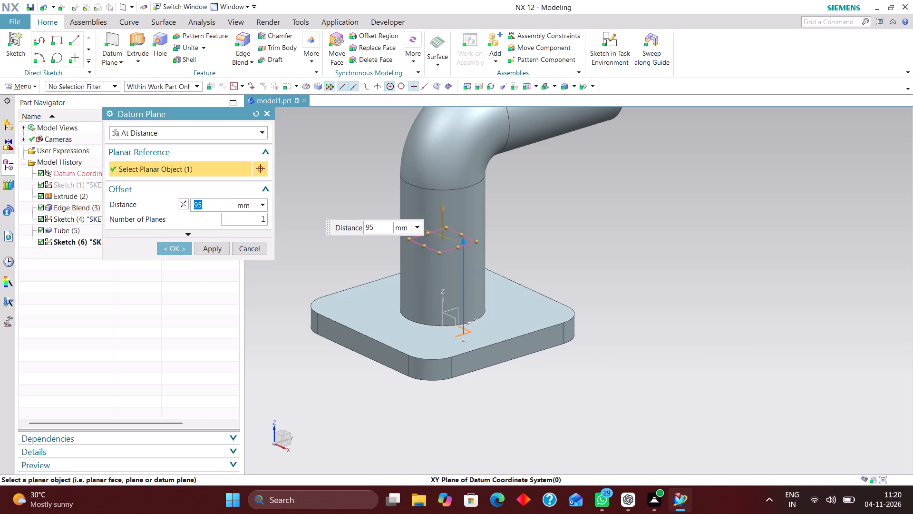
scroll(528, 312, "down", 2)
middle_click_drag(558, 285, 537, 280)
right_click_drag(667, 245, 592, 255)
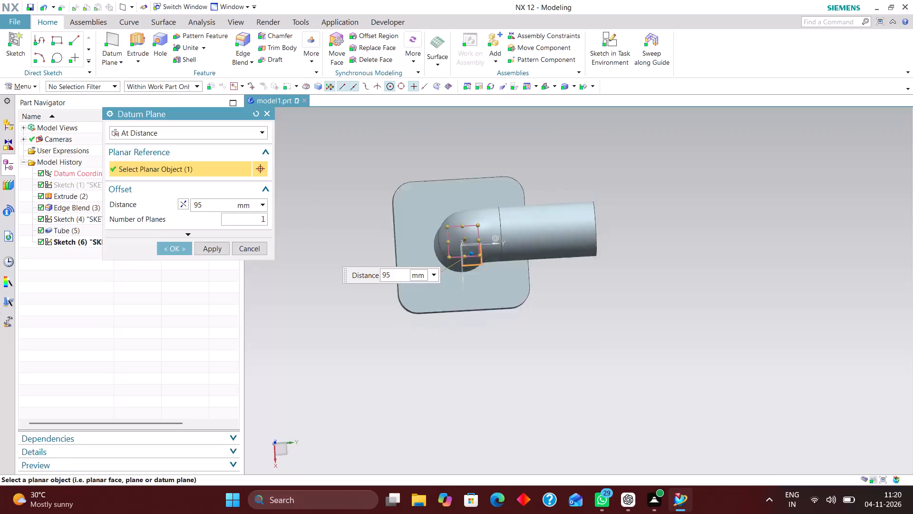
middle_click_drag(589, 323, 590, 251)
scroll(590, 251, "up", 1)
right_click_drag(695, 255, 542, 258)
middle_click_drag(613, 341, 612, 298)
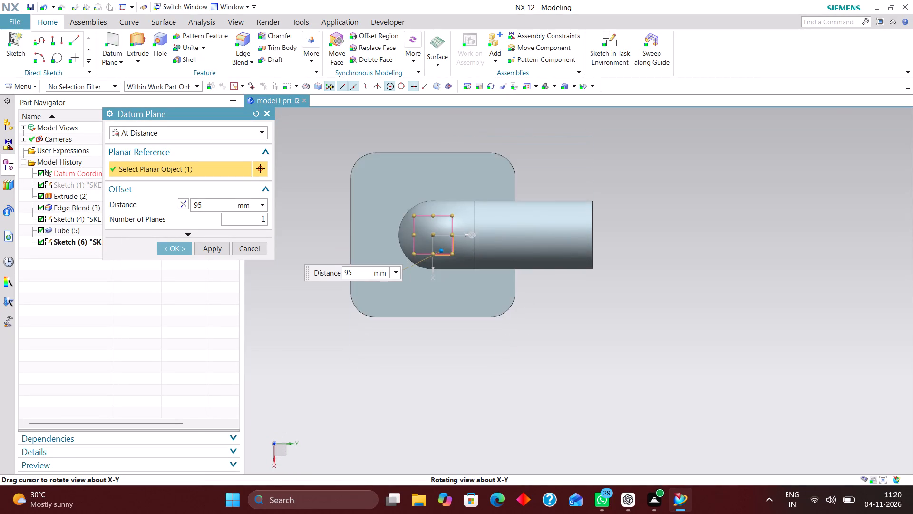
middle_click_drag(612, 298, 610, 257)
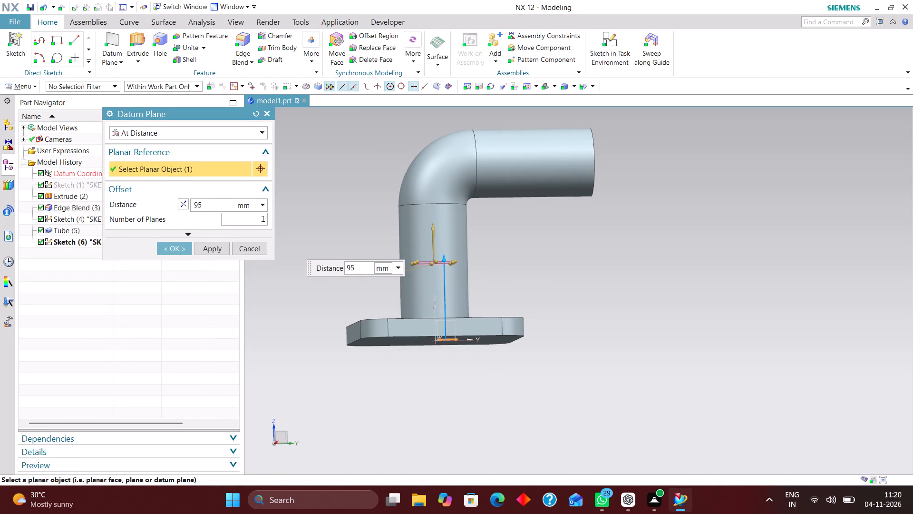
left_click_drag(445, 258, 452, 170)
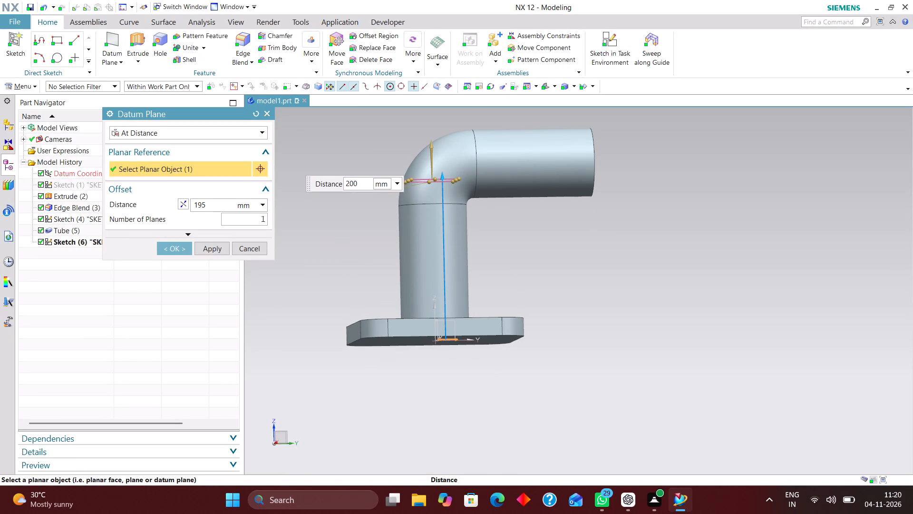
left_click_drag(452, 170, 453, 168)
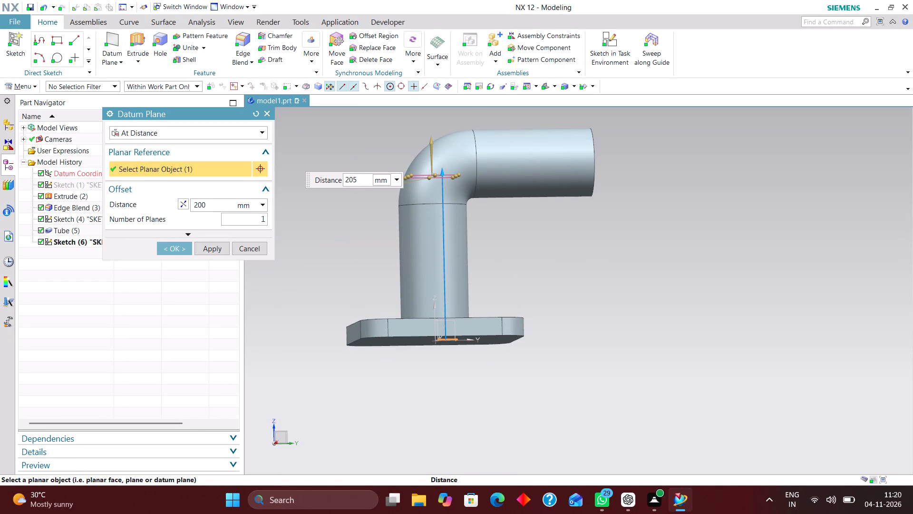
left_click_drag(453, 168, 452, 172)
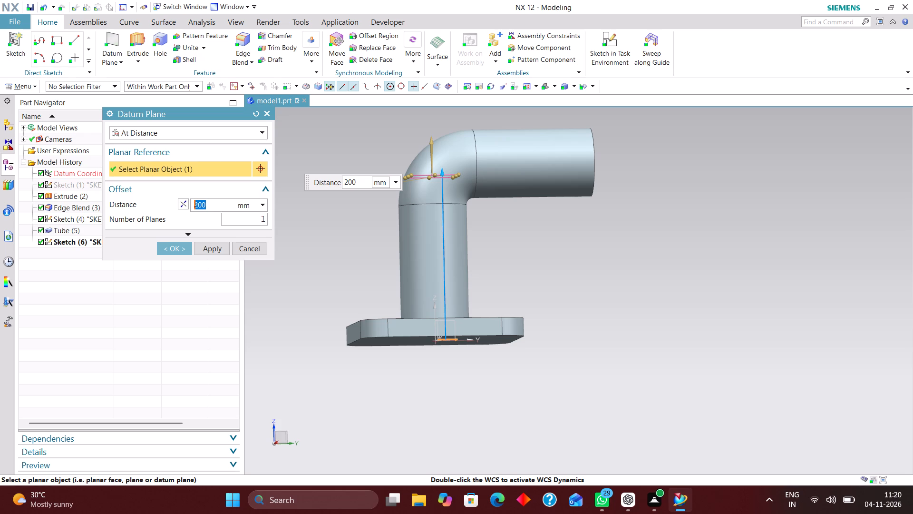
left_click(181, 245)
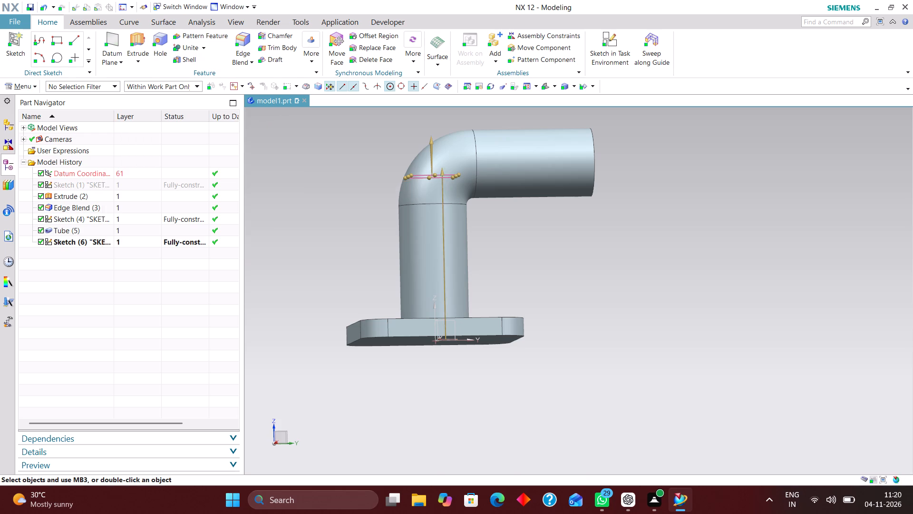
Hide the tube and the base plate, leaving the path sketch and the offset datum plane displayed.
middle_click_drag(668, 283, 599, 304)
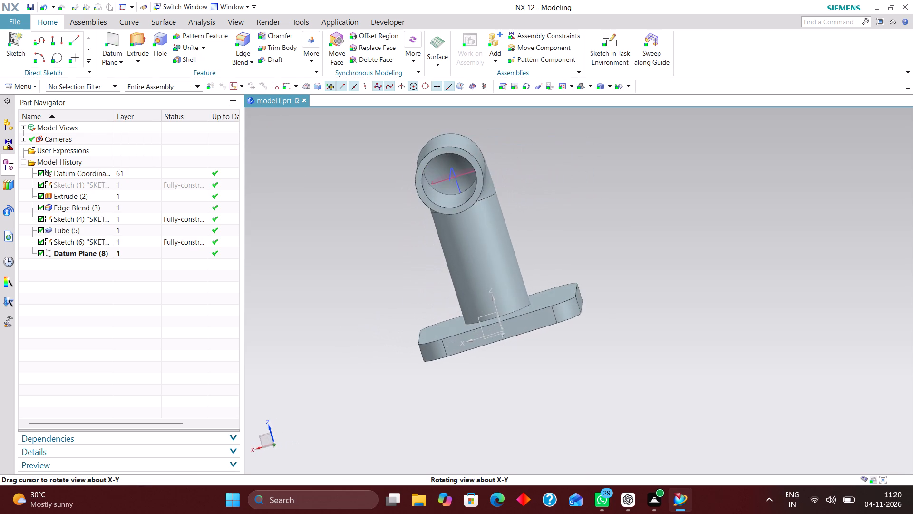
middle_click_drag(599, 304, 604, 300)
middle_click(608, 302)
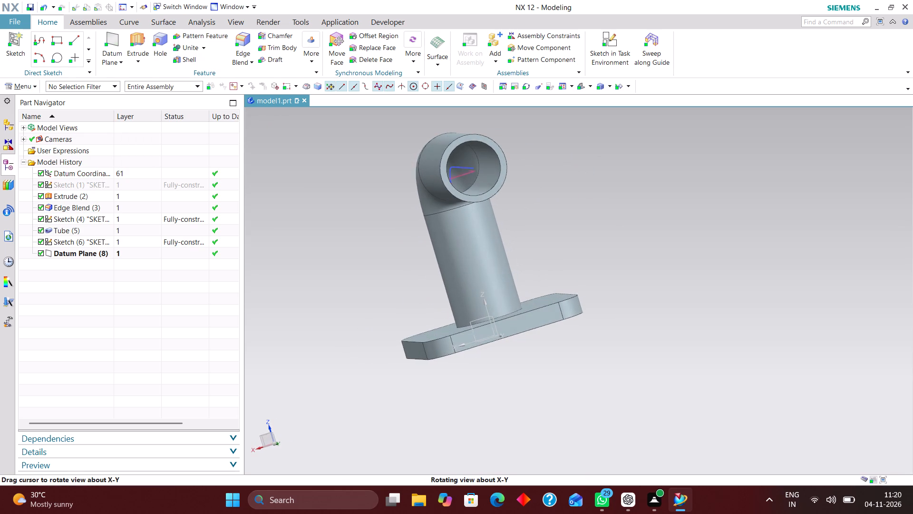
right_click_drag(491, 247, 492, 325)
right_click_drag(549, 310, 549, 324)
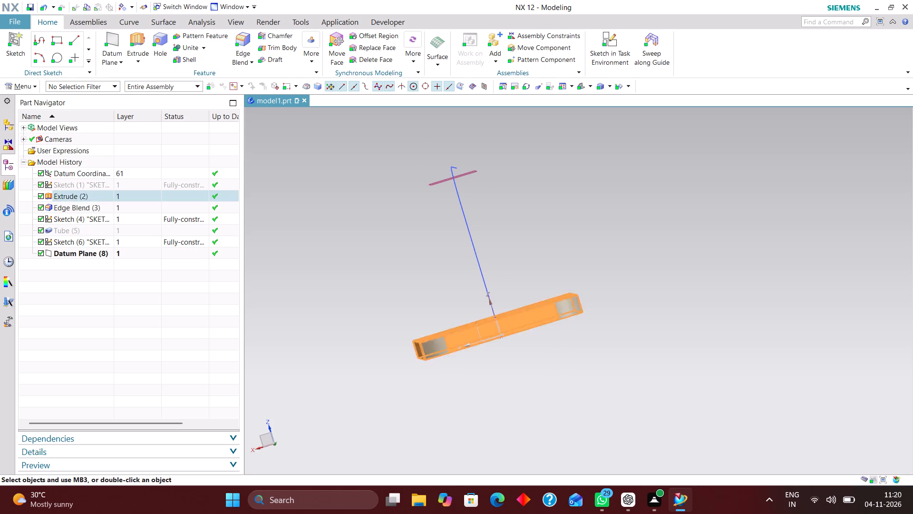
right_click_drag(549, 324, 552, 375)
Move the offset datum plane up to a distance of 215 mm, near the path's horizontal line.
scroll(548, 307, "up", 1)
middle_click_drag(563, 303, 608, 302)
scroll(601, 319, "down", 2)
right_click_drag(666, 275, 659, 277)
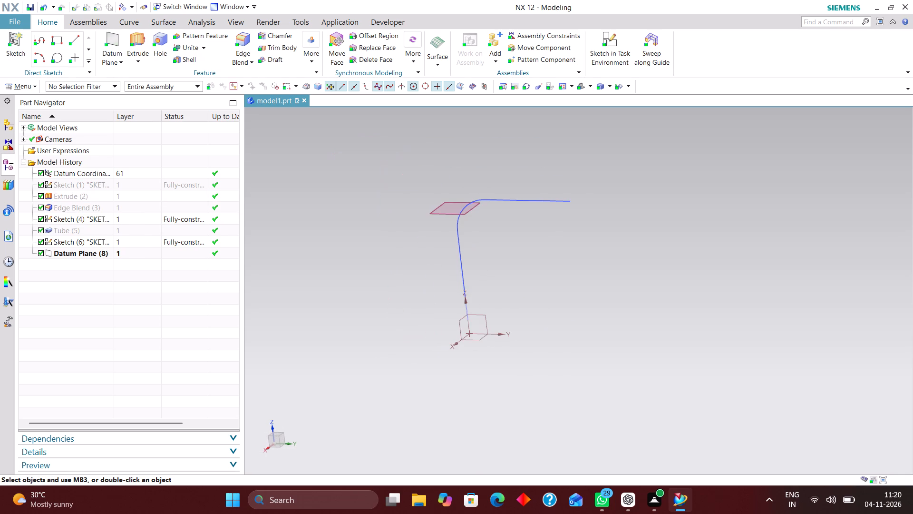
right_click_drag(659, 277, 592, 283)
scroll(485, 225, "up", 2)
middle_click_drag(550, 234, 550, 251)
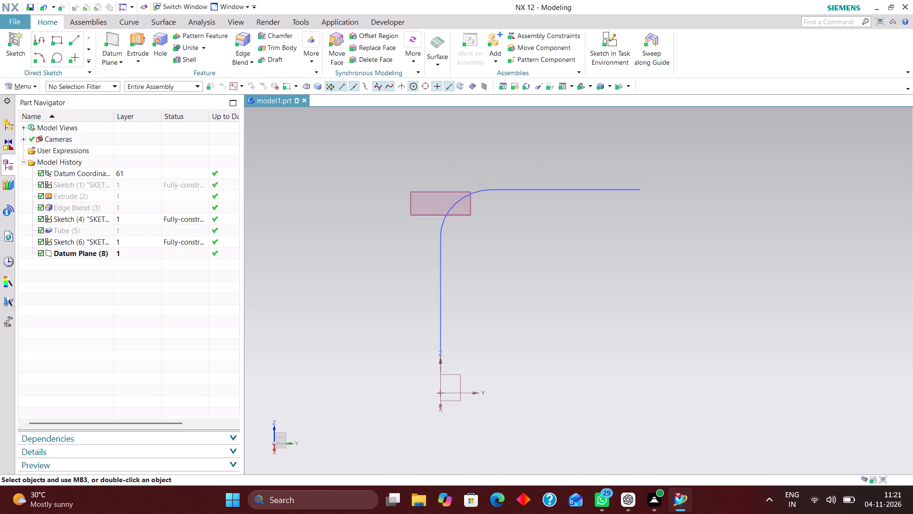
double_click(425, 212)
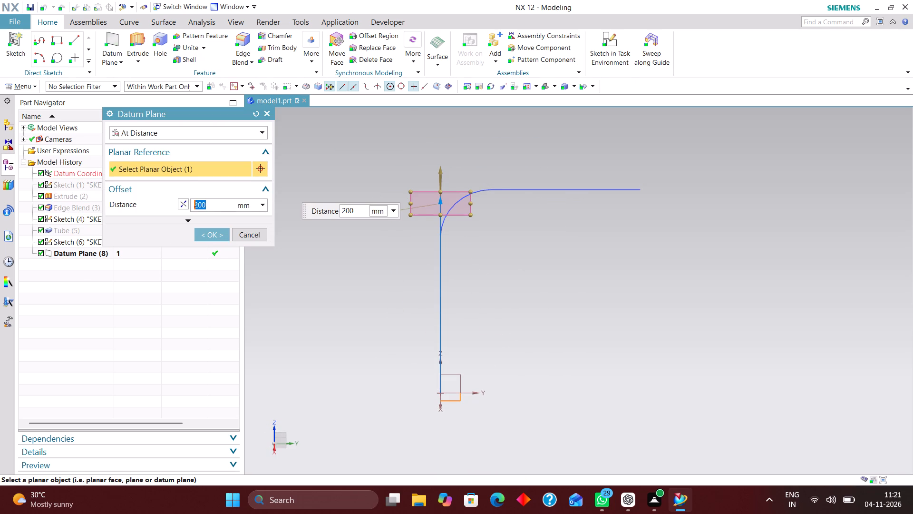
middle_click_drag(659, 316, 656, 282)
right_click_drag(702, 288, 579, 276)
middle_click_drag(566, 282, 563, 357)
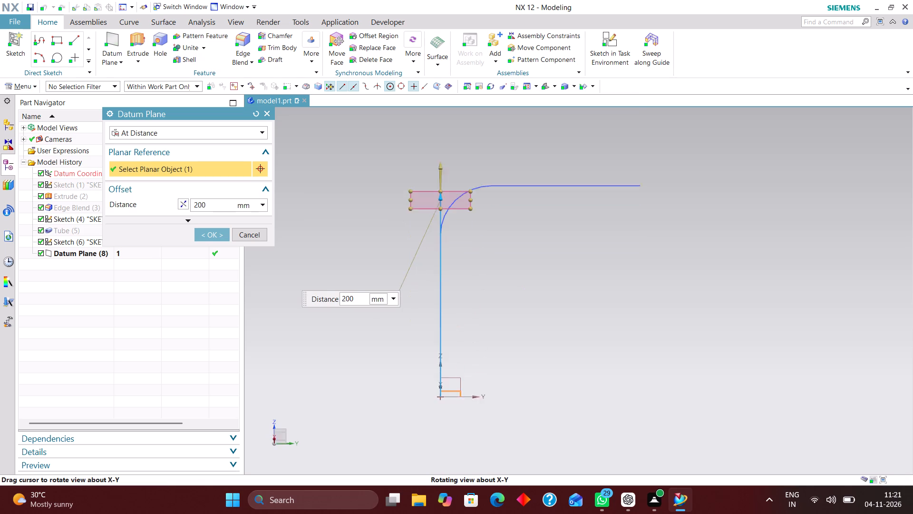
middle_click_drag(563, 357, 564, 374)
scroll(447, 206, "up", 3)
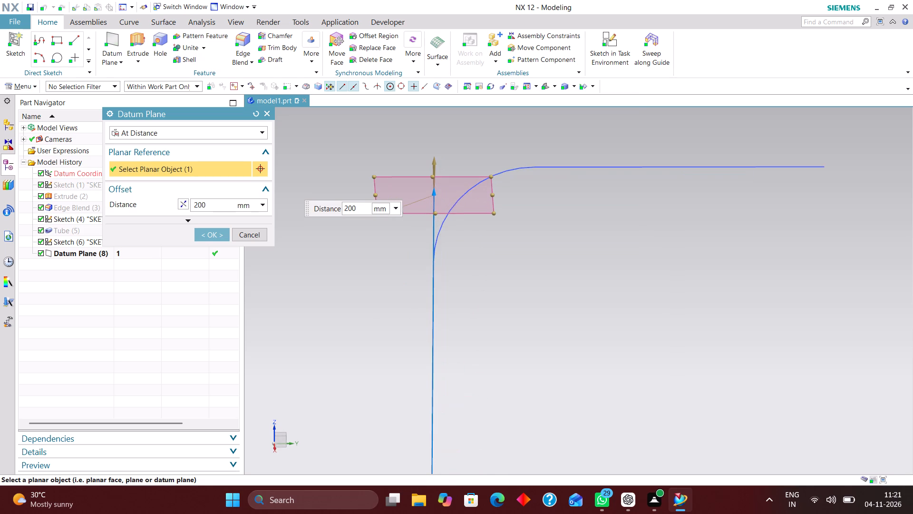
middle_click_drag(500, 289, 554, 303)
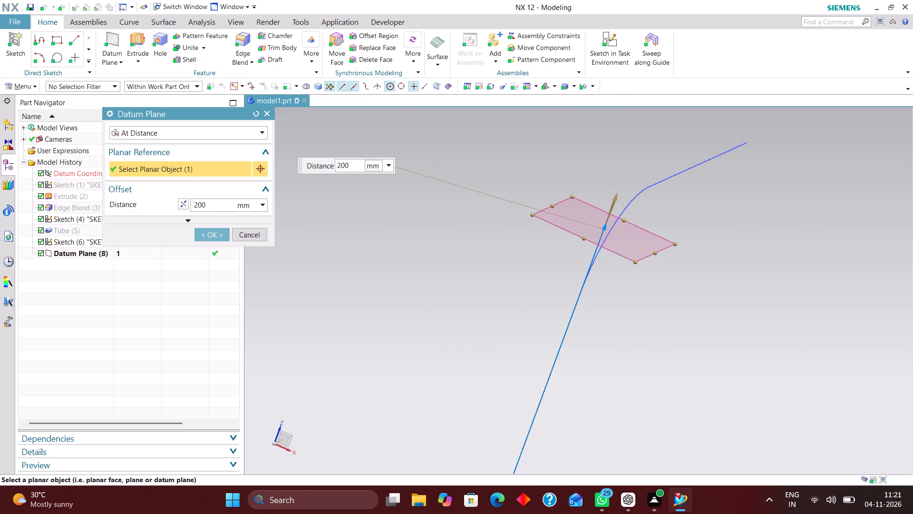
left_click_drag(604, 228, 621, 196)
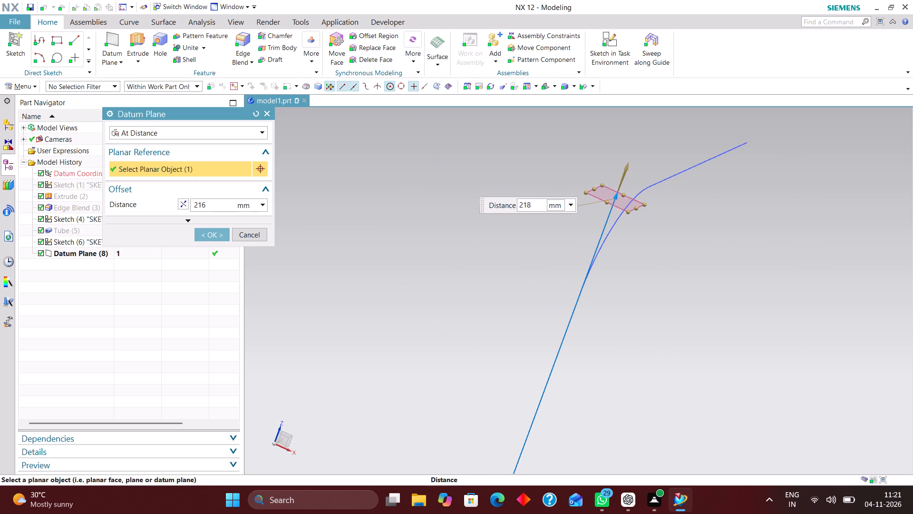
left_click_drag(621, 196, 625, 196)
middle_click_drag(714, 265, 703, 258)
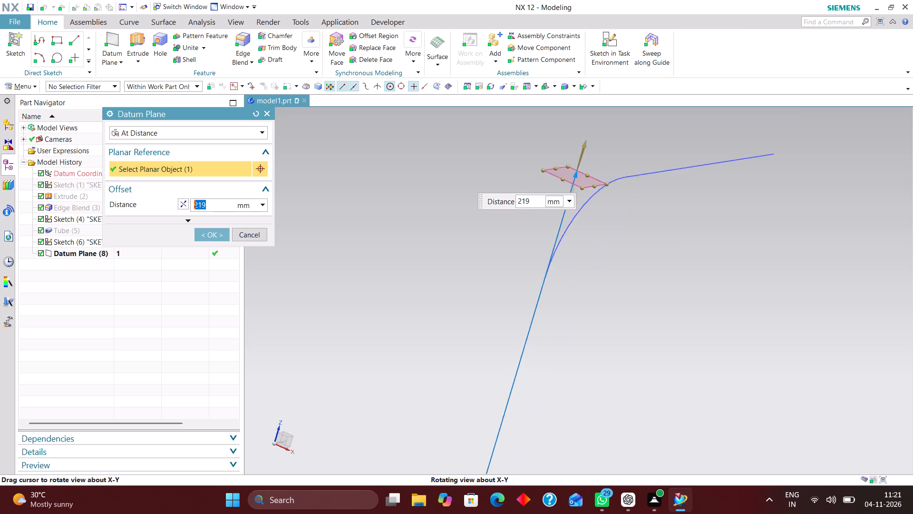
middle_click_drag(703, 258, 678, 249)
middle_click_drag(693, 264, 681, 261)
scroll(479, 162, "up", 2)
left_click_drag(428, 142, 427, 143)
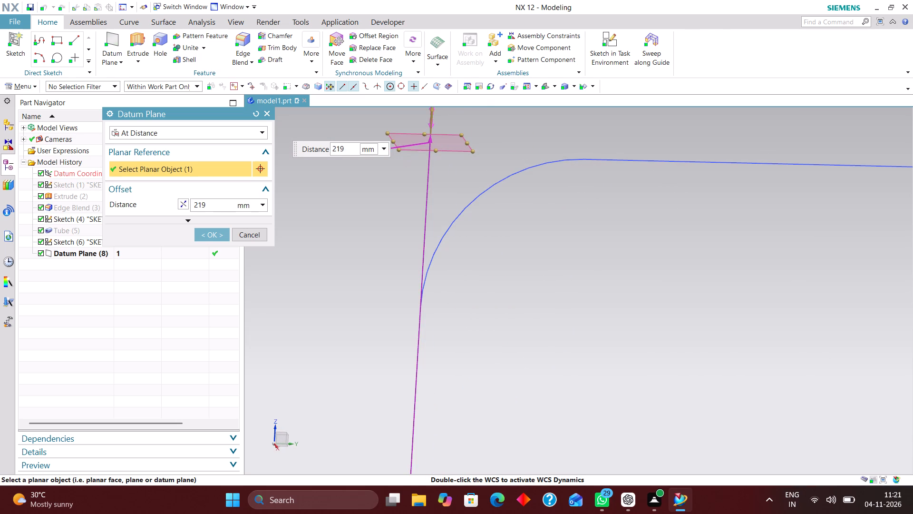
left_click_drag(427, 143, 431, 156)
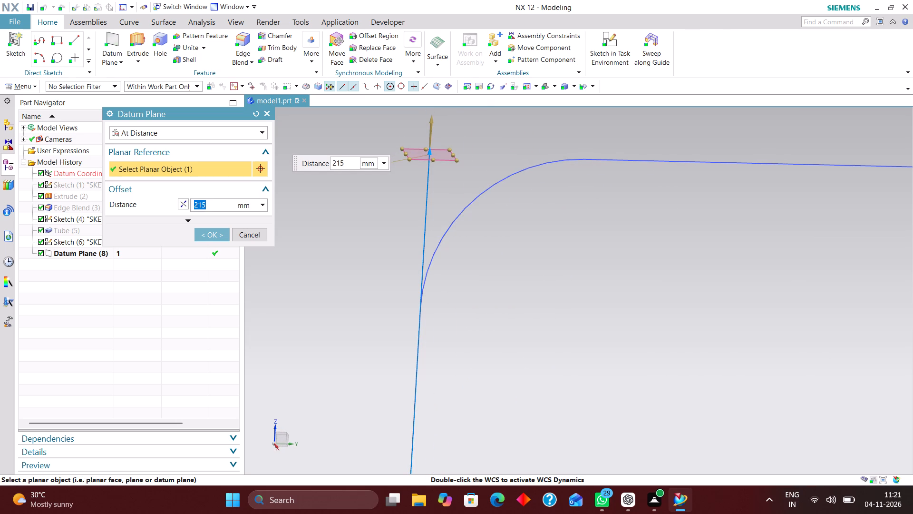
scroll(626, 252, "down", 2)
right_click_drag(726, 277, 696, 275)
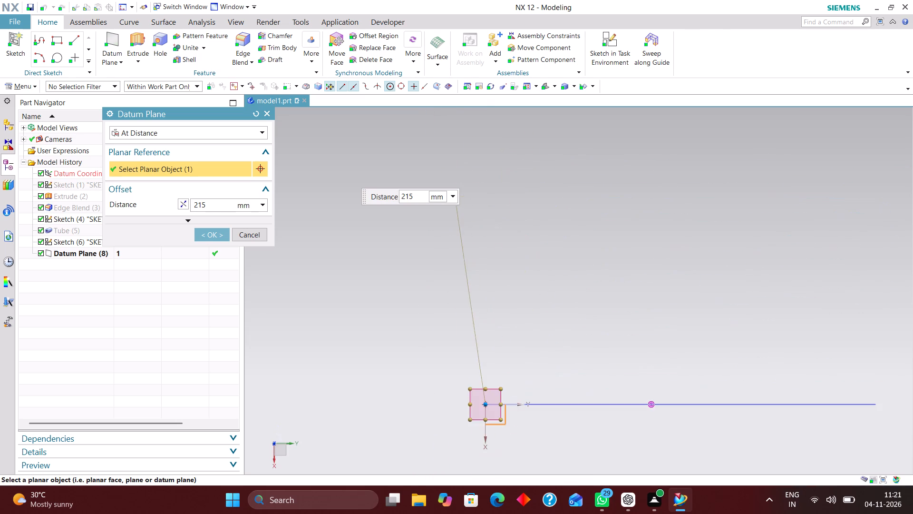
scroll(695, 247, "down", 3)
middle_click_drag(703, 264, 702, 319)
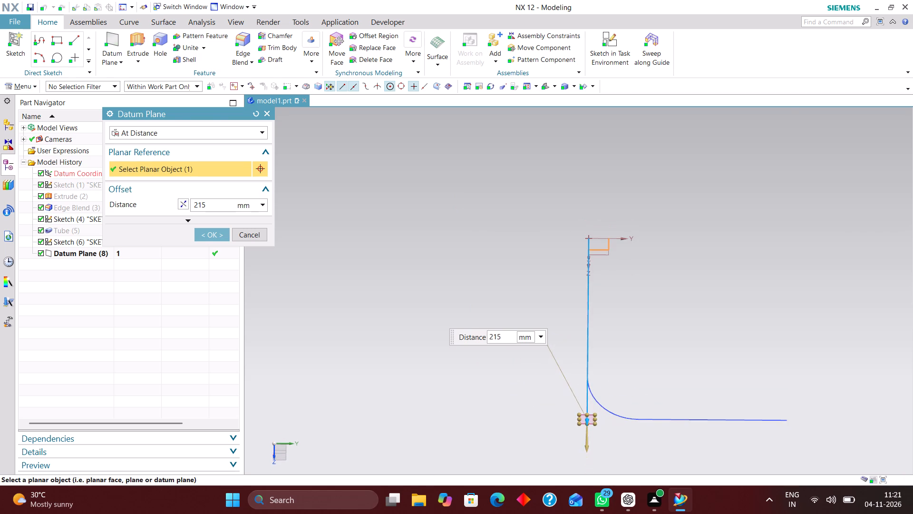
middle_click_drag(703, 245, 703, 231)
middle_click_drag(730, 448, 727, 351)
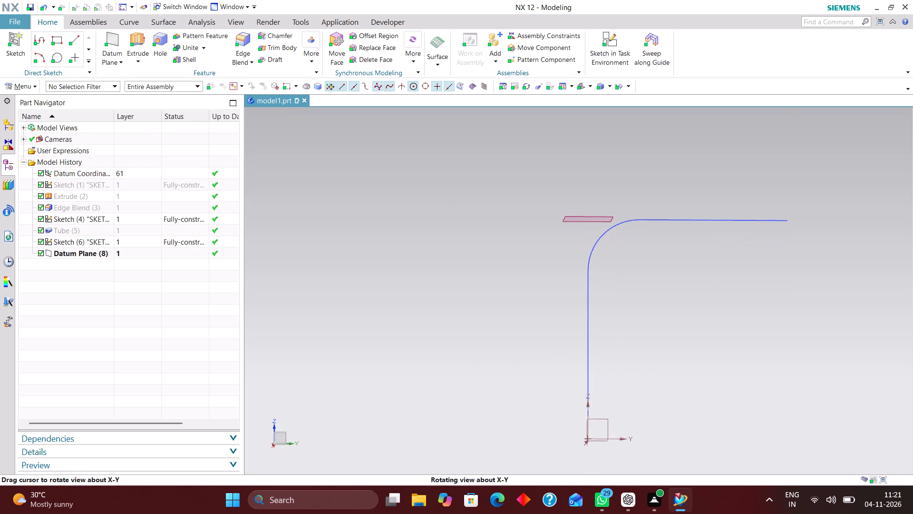
Measure the vertical distance from the datum Y axis to the upper end of the path's arc.
middle_click_drag(727, 351, 730, 349)
right_click_drag(777, 338, 454, 296)
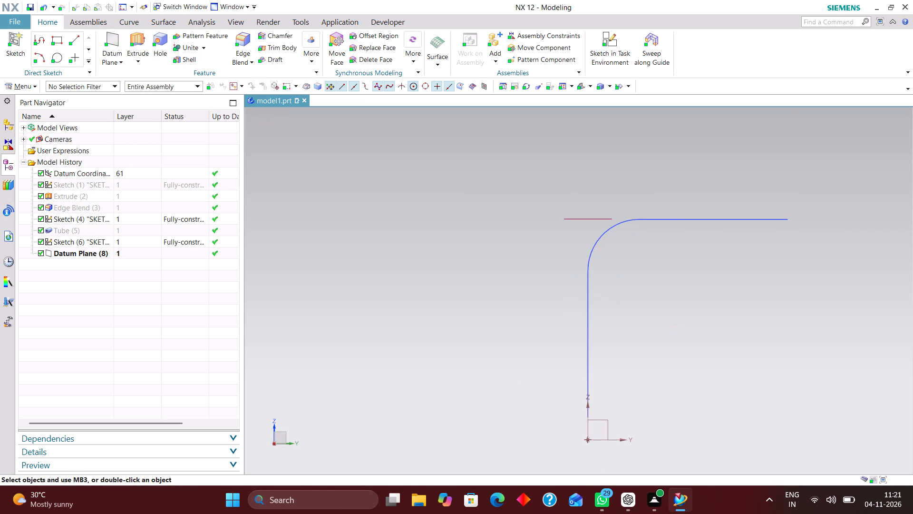
scroll(699, 280, "up", 4)
scroll(695, 288, "down", 4)
scroll(690, 356, "up", 2)
scroll(562, 366, "down", 2)
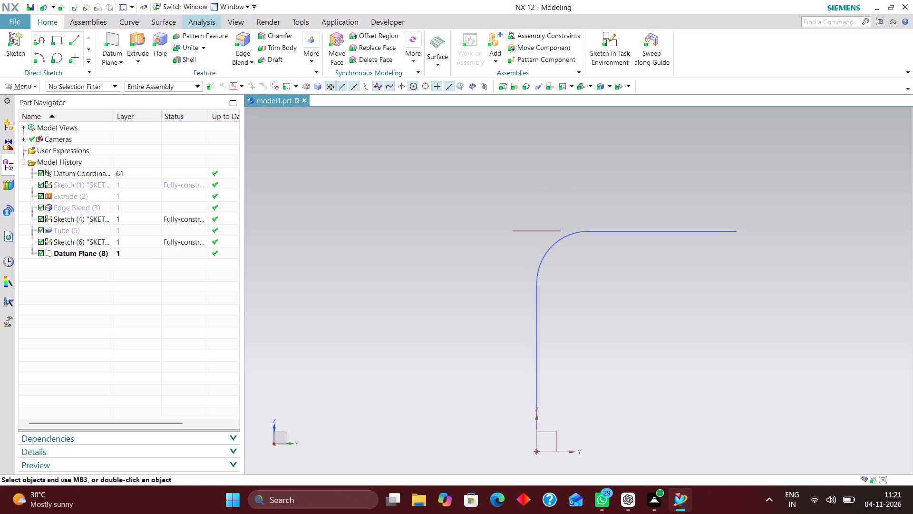
left_click(208, 22)
left_click(29, 40)
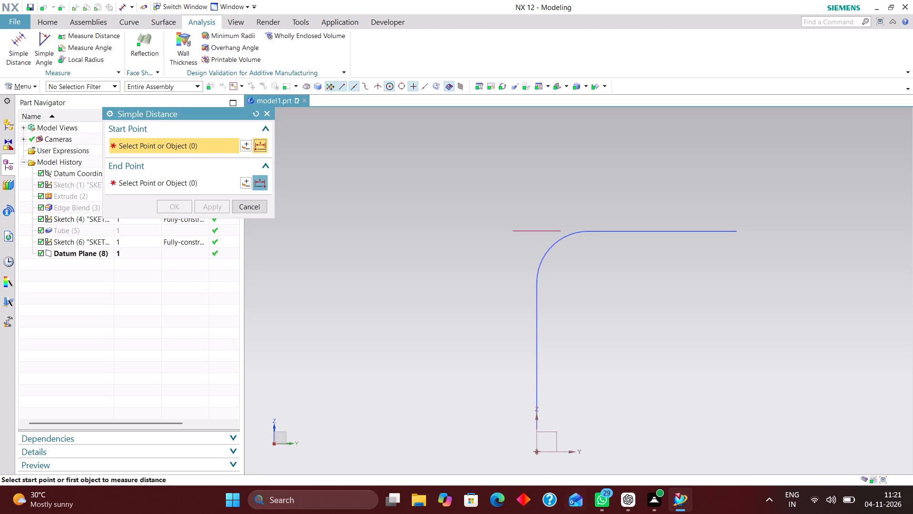
left_click(571, 451)
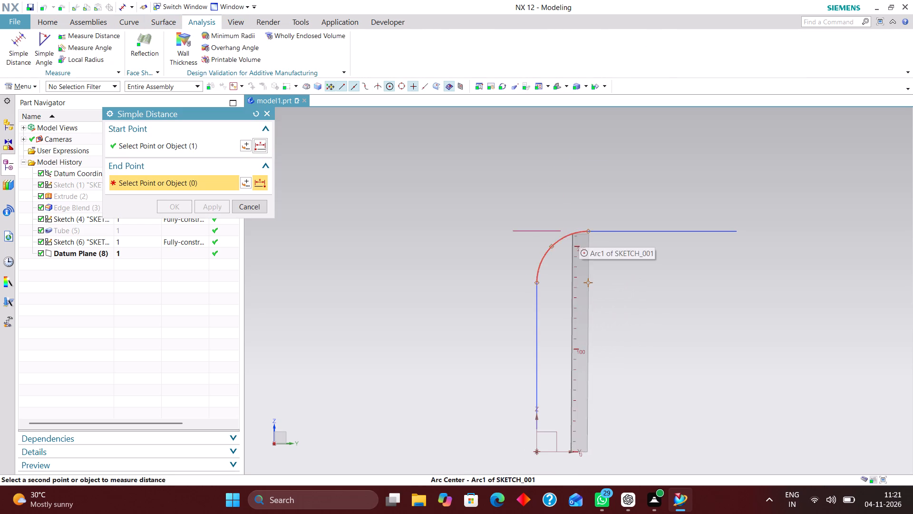
left_click(590, 231)
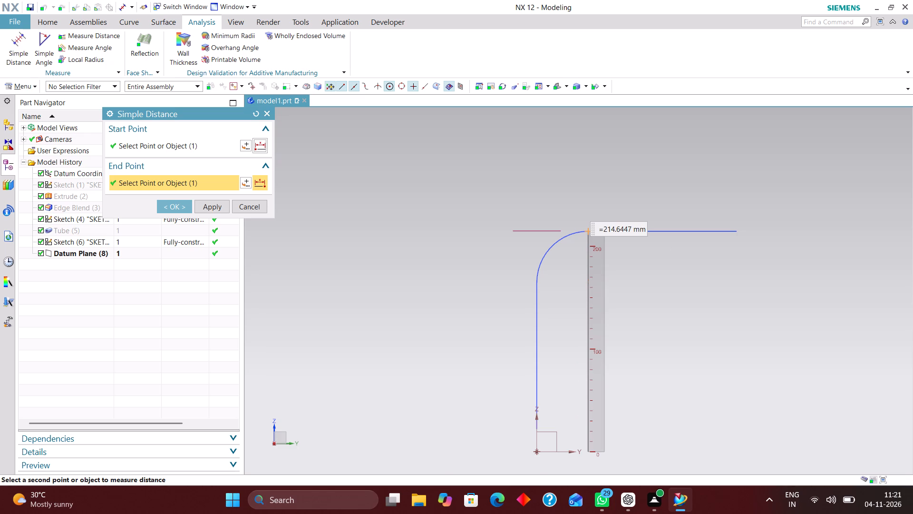
left_click(255, 206)
Set the offset datum plane's distance from the XY plane to 214 mm.
double_click(532, 231)
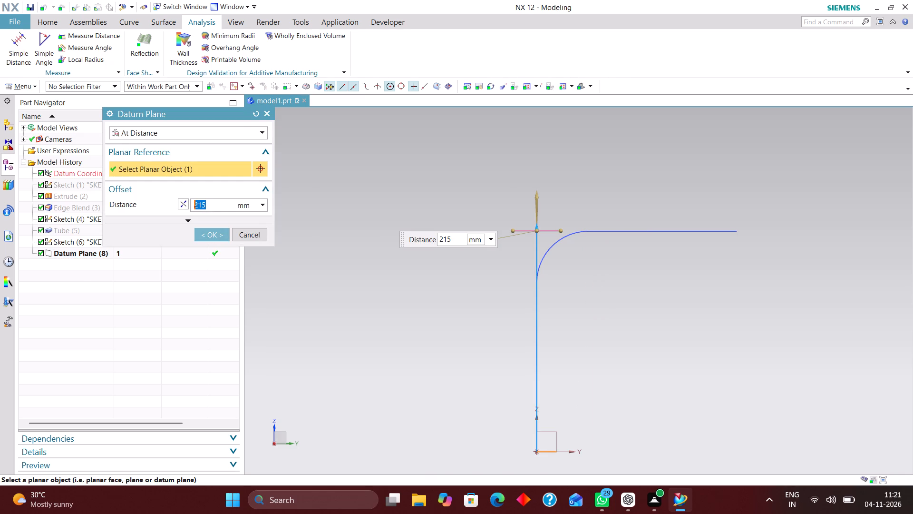
left_click_drag(459, 235, 427, 239)
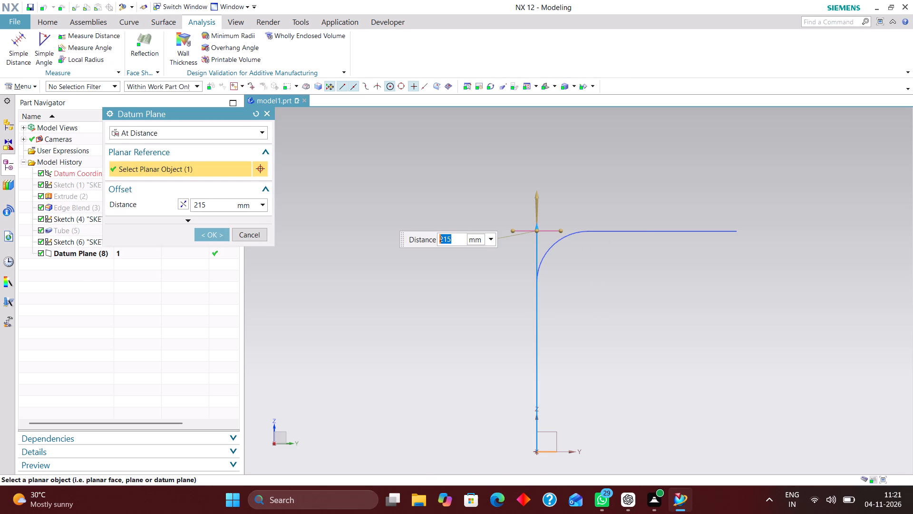
type("21")
key("4")
key("Return")
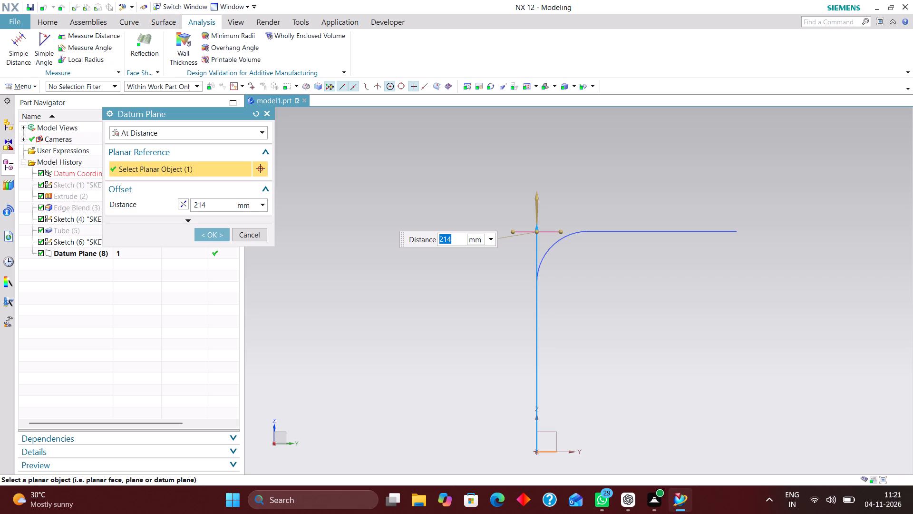
left_click(215, 235)
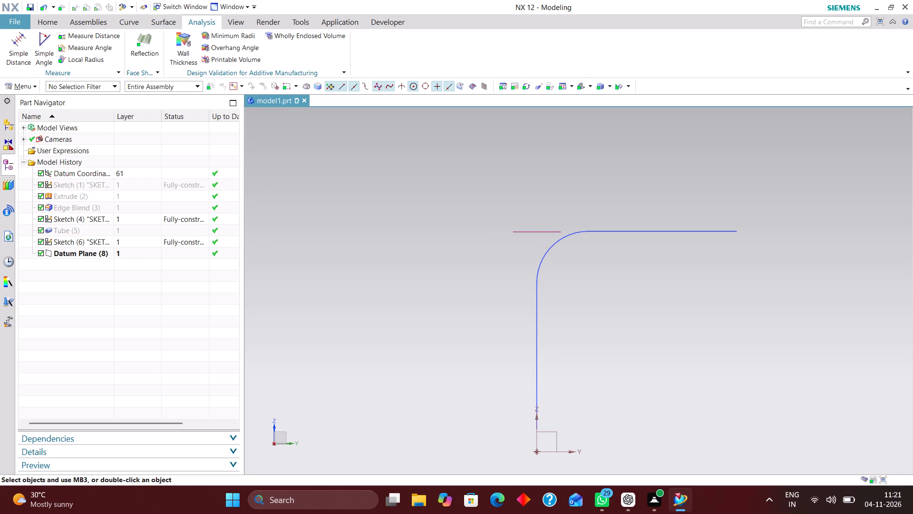
left_click(45, 20)
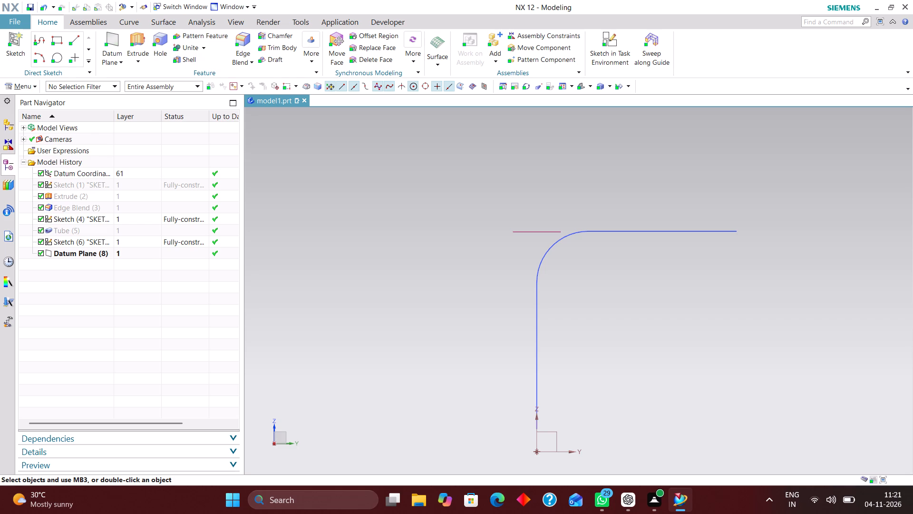
Roll the model history back by making the tube the current feature.
left_click(142, 232)
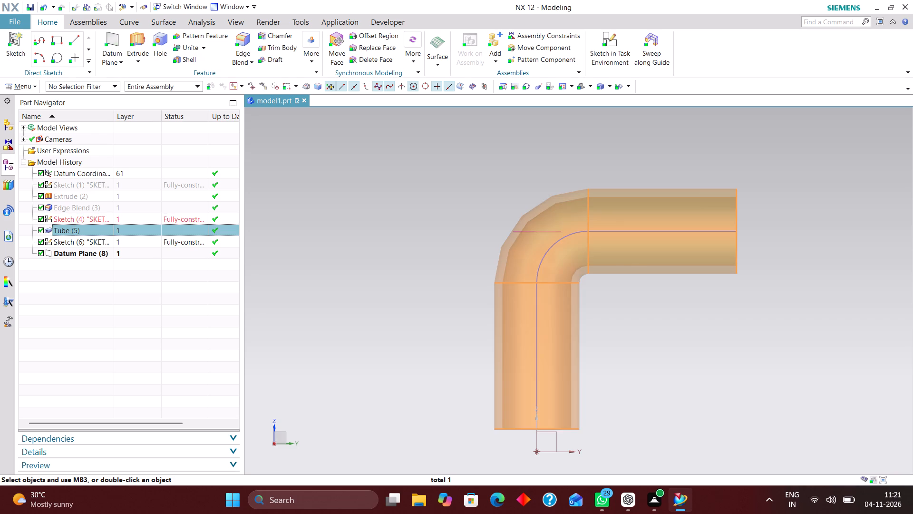
right_click(141, 231)
left_click(225, 214)
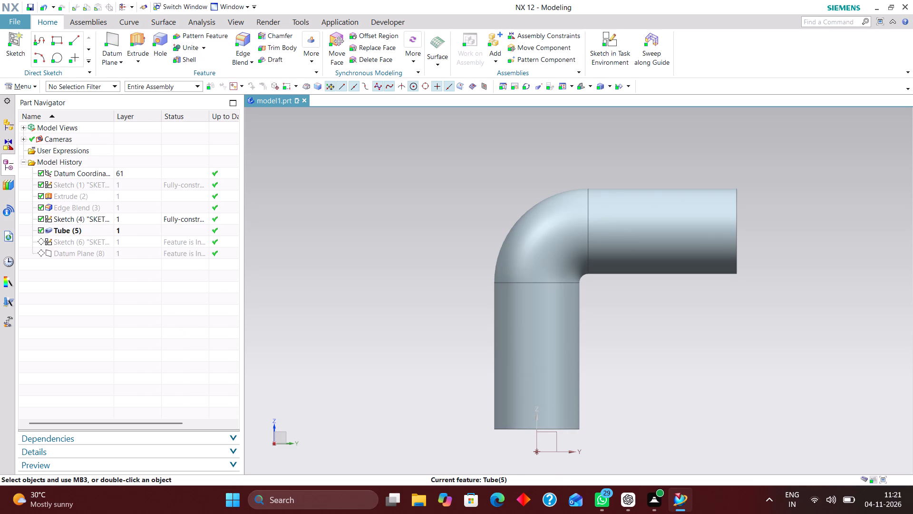
Show the base plate and unite the tube with it, using the plate as the target body.
left_click(133, 196)
right_click(133, 195)
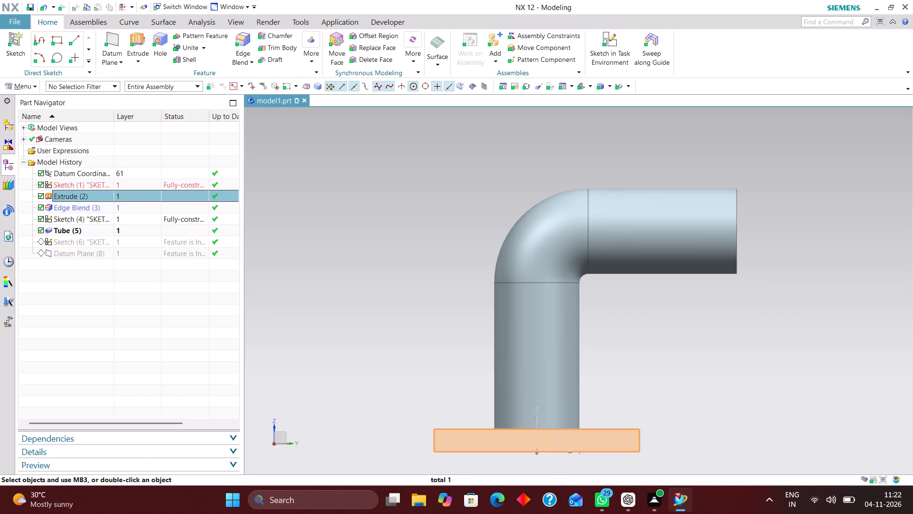
left_click(173, 204)
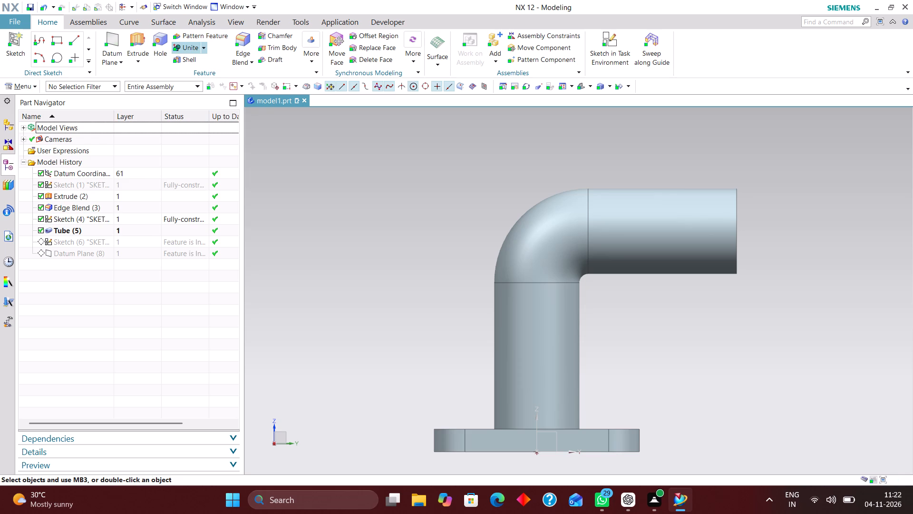
left_click(187, 49)
left_click(454, 431)
left_click(524, 368)
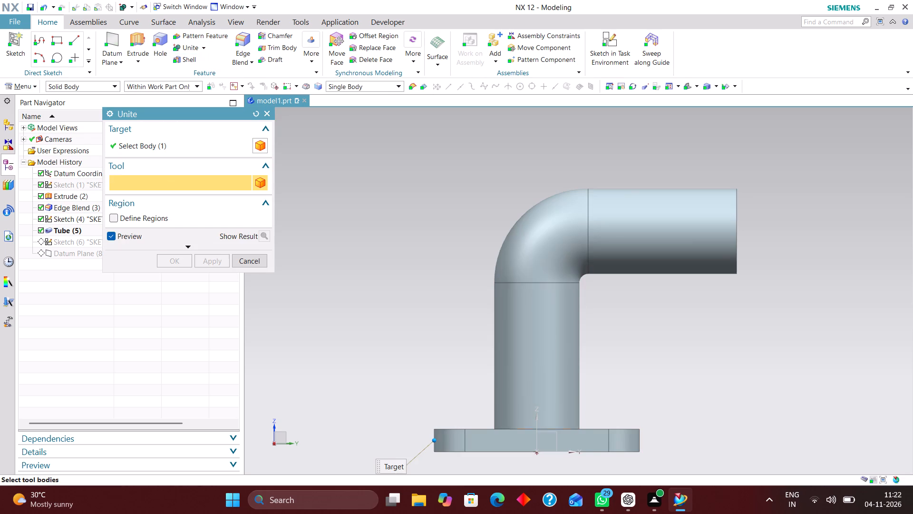
left_click(175, 260)
Roll the model history forward by making the offset datum plane the current feature.
middle_click_drag(301, 278, 337, 324)
scroll(326, 302, "up", 1)
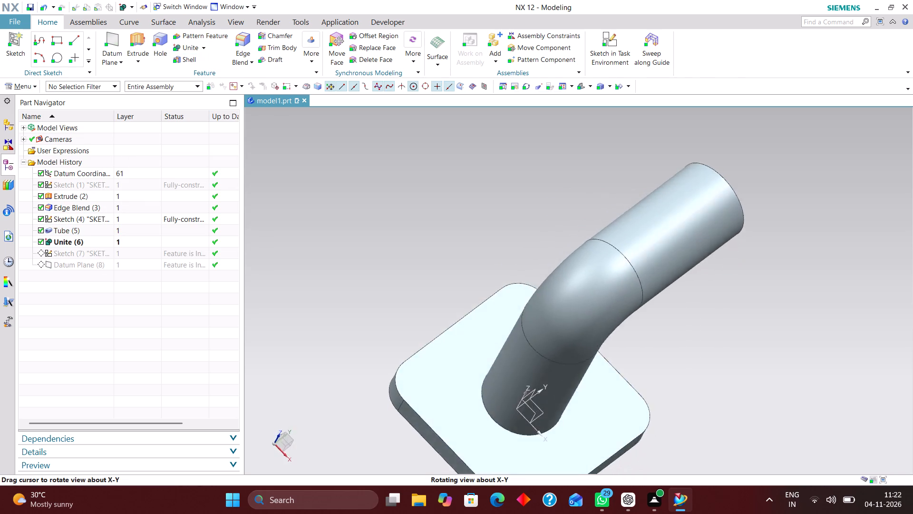
middle_click_drag(337, 324, 303, 285)
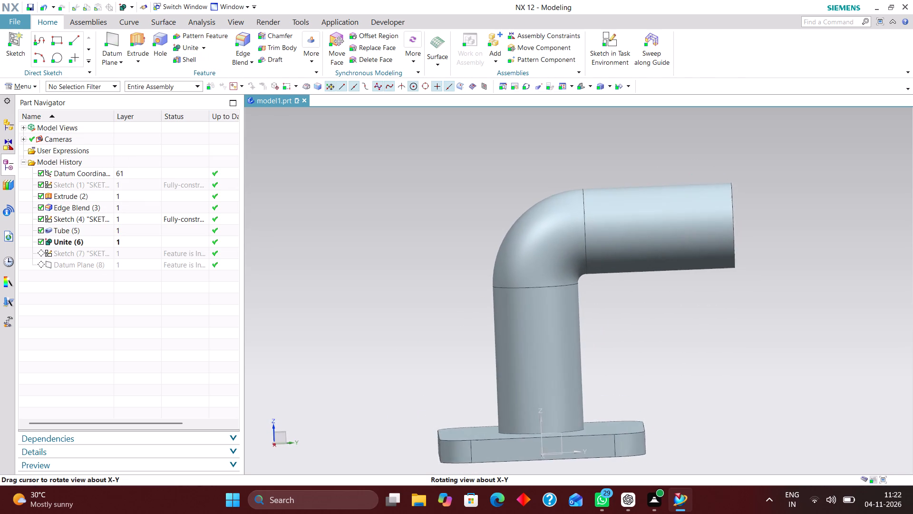
middle_click_drag(303, 285, 307, 286)
right_click(131, 264)
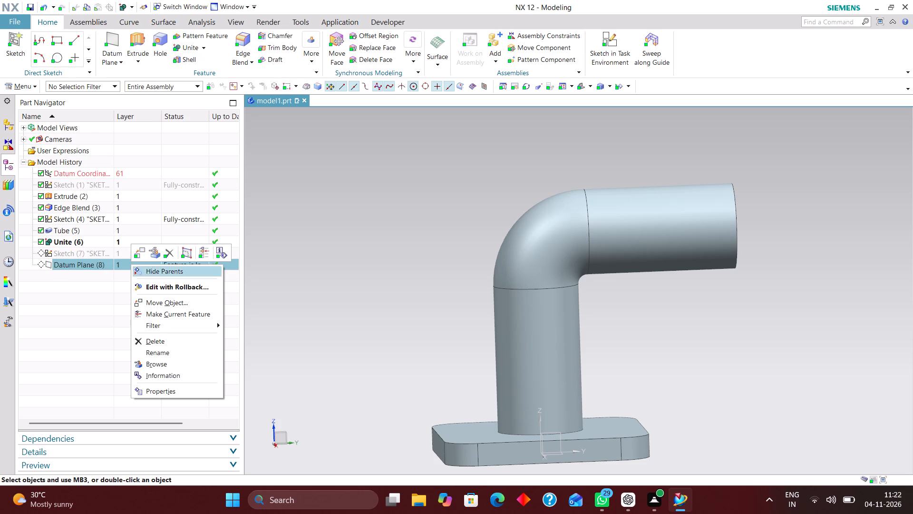
left_click(209, 253)
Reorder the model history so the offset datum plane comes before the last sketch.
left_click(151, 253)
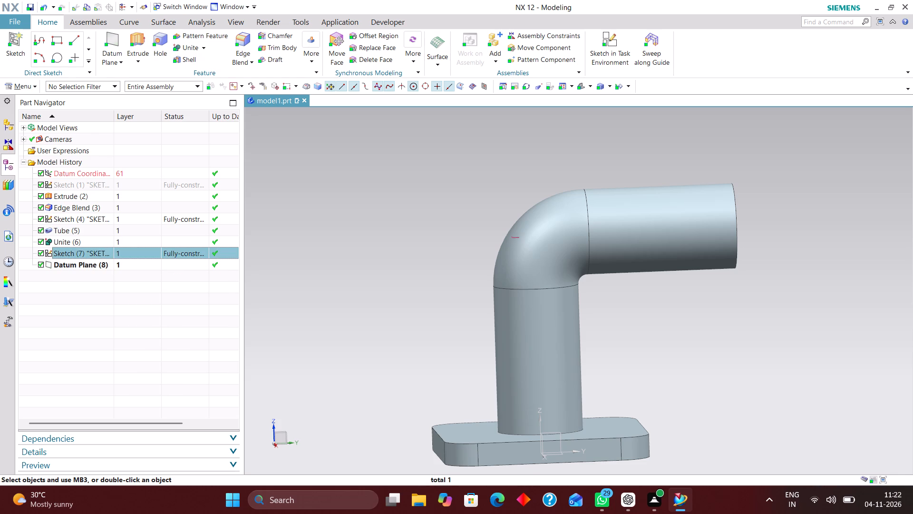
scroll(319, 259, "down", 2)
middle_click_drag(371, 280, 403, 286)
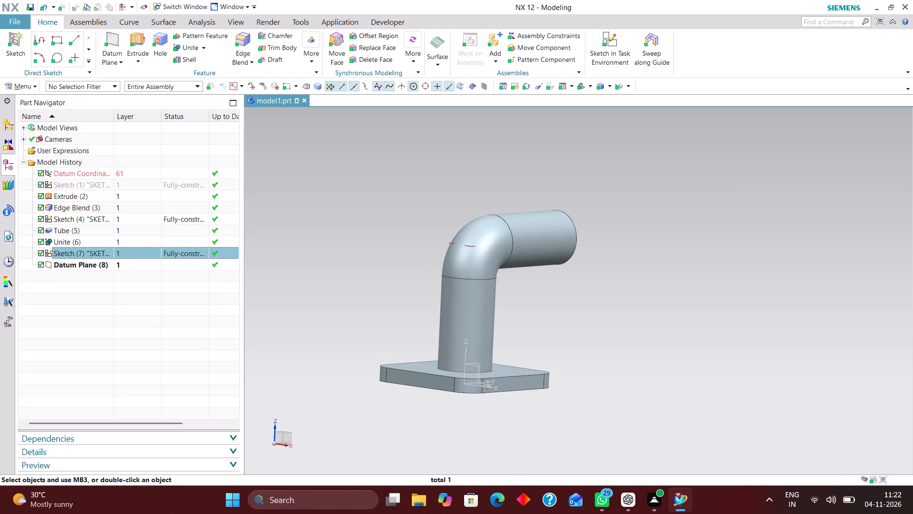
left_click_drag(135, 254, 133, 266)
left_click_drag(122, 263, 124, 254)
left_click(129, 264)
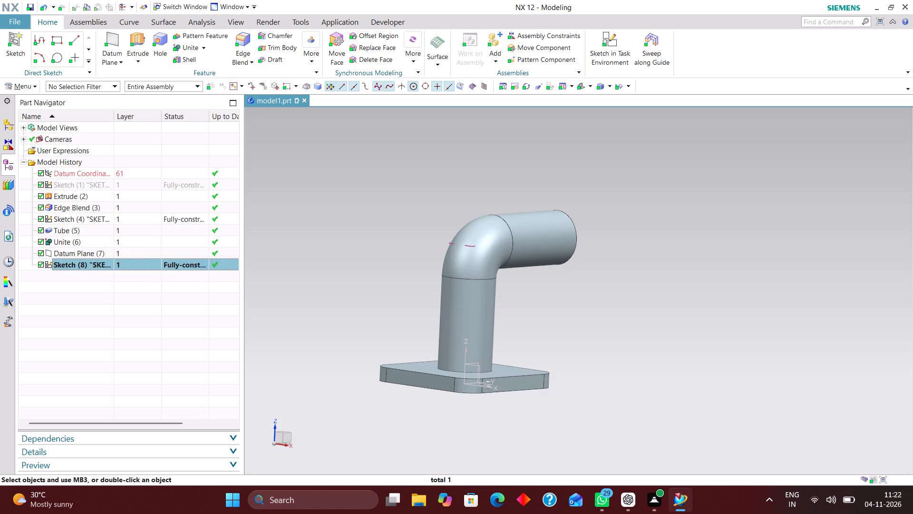
Open the last sketch in the model history with rollback to inspect it, and leave it unedited.
left_click(136, 266)
right_click(136, 265)
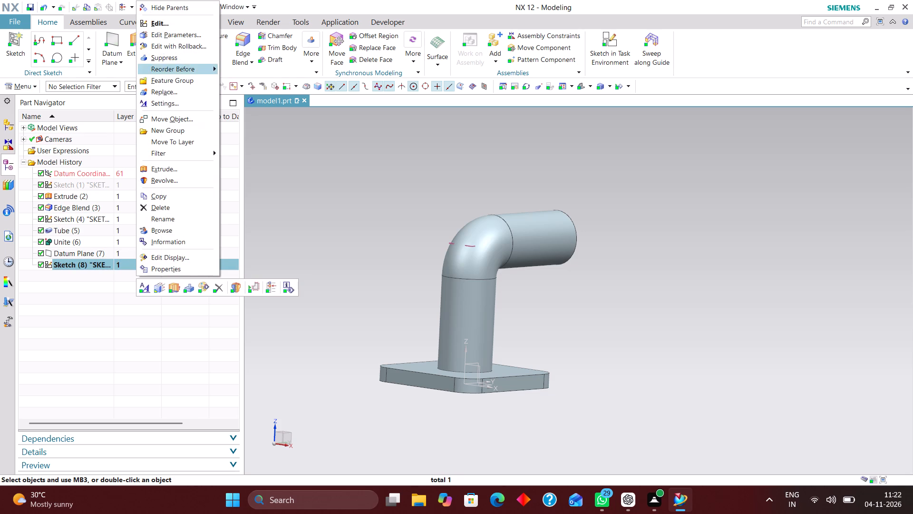
left_click(198, 46)
scroll(465, 356, "down", 2)
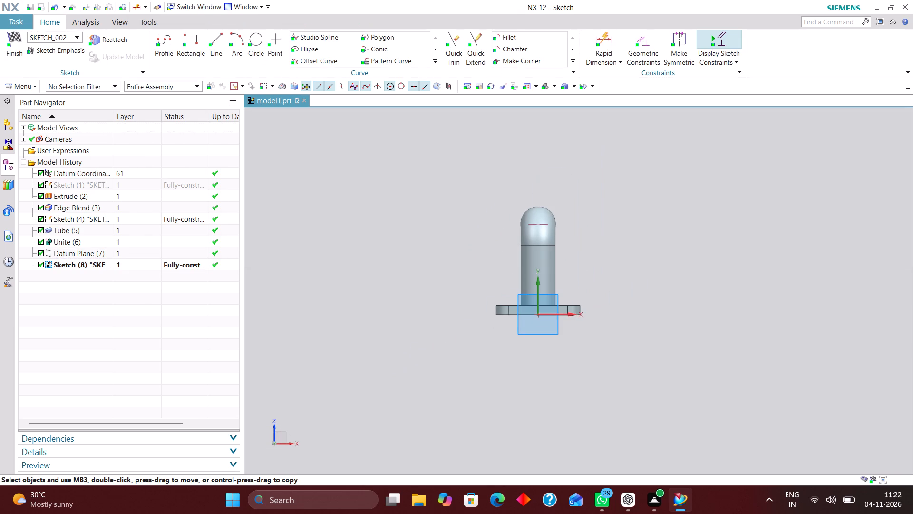
left_click_drag(19, 39, 17, 43)
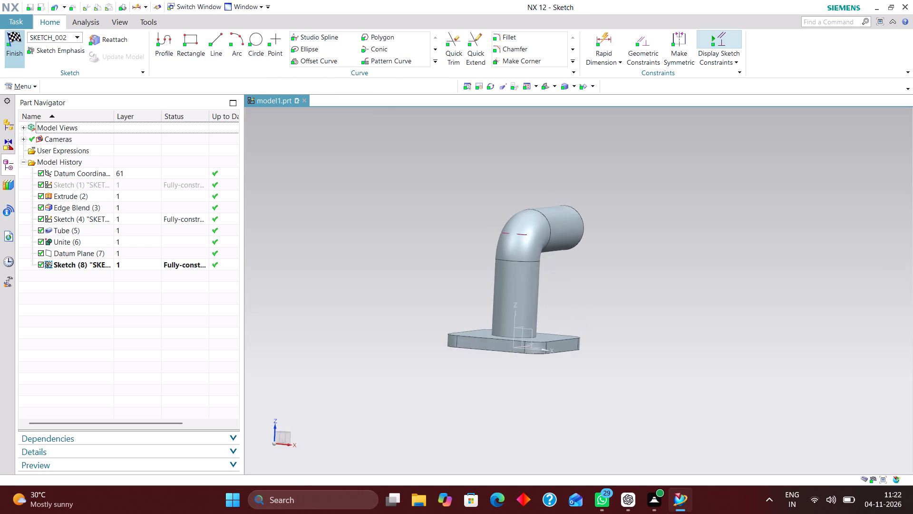
Delete the last sketch from the model history.
left_click(125, 264)
right_click(128, 266)
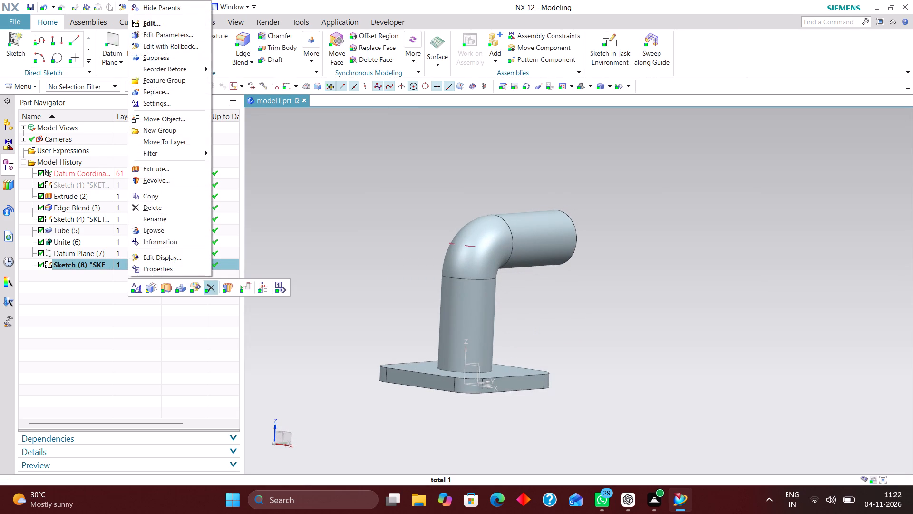
left_click(213, 287)
Create a new task-environment sketch on the XY plane of the datum coordinate system.
left_click(612, 43)
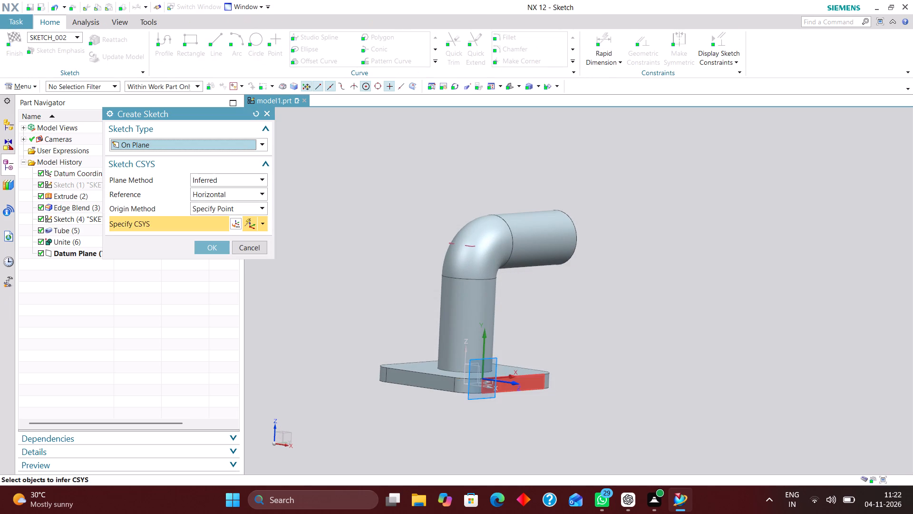
middle_click_drag(513, 391, 466, 392)
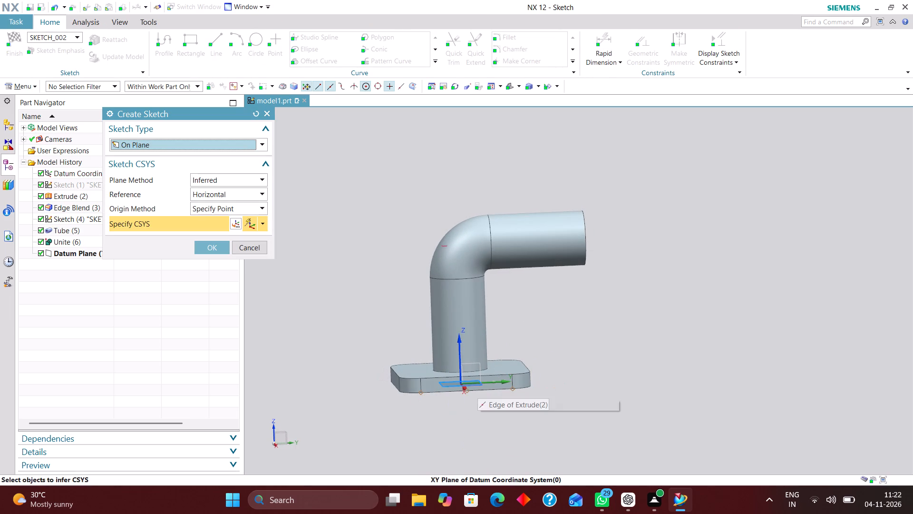
left_click(477, 386)
left_click(216, 249)
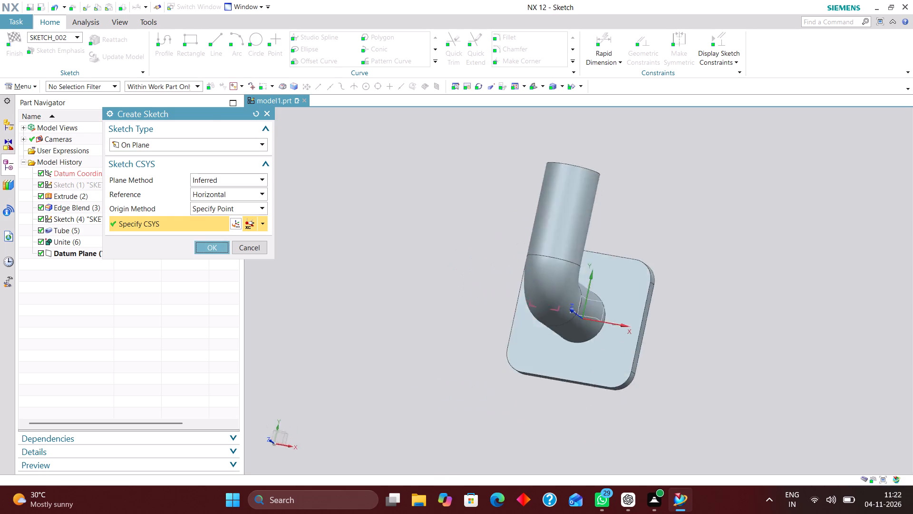
Sketch a vertical line about 160 mm long near the Y axis and a separate horizontal line above it, extending in +X.
scroll(382, 327, "down", 2)
scroll(570, 238, "up", 3)
left_click(217, 46)
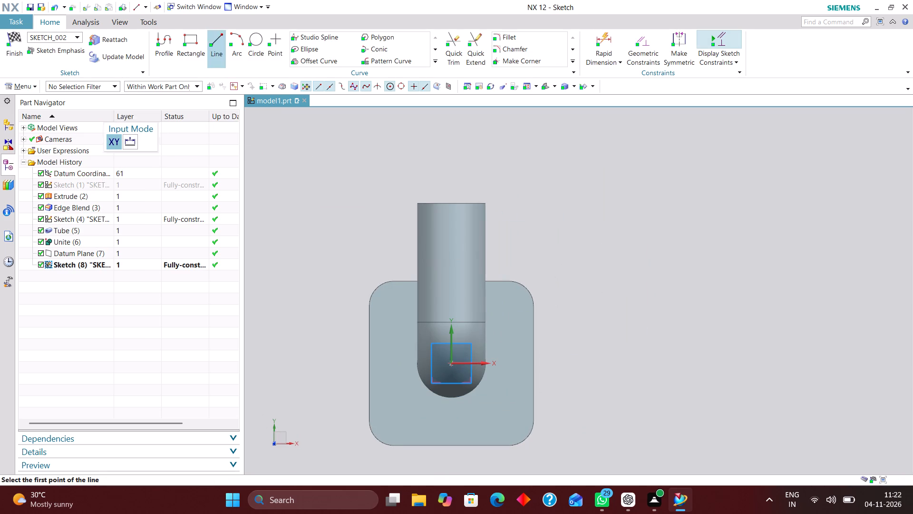
left_click(454, 168)
left_click(457, 296)
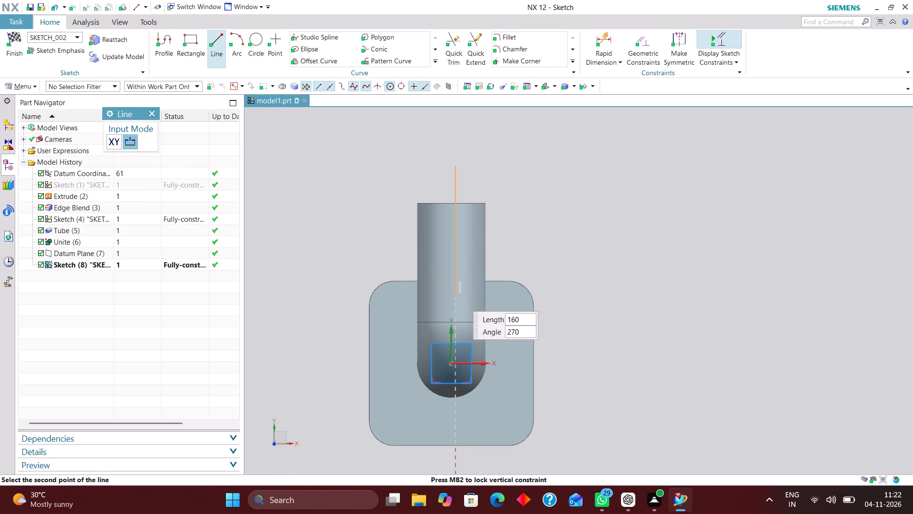
scroll(475, 230, "down", 3)
scroll(496, 149, "up", 3)
left_click(471, 167)
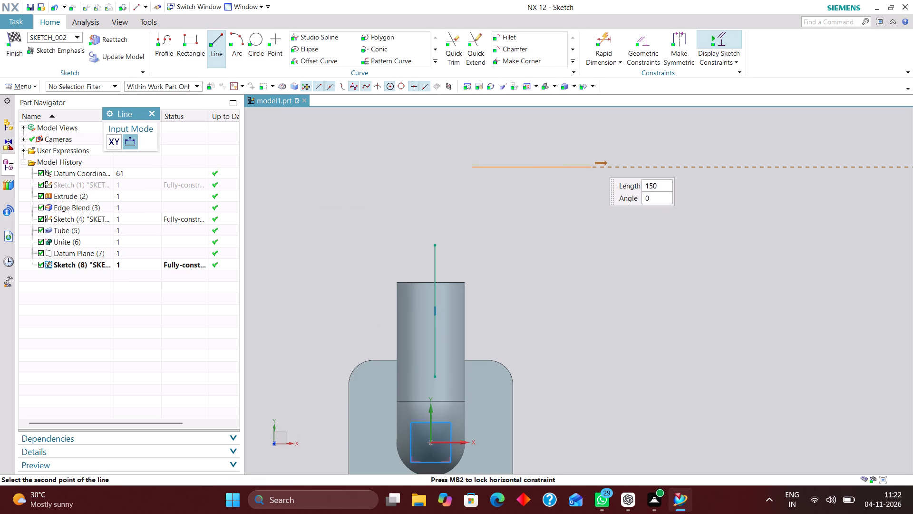
left_click(618, 162)
Draw a three-point arc joining the horizontal line's near end to the vertical line's upper end.
left_click(241, 38)
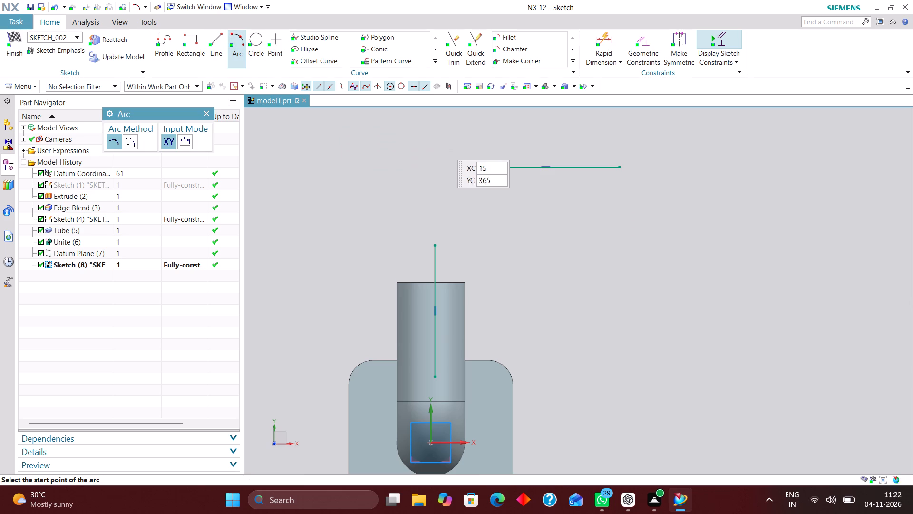
left_click(469, 165)
left_click(435, 244)
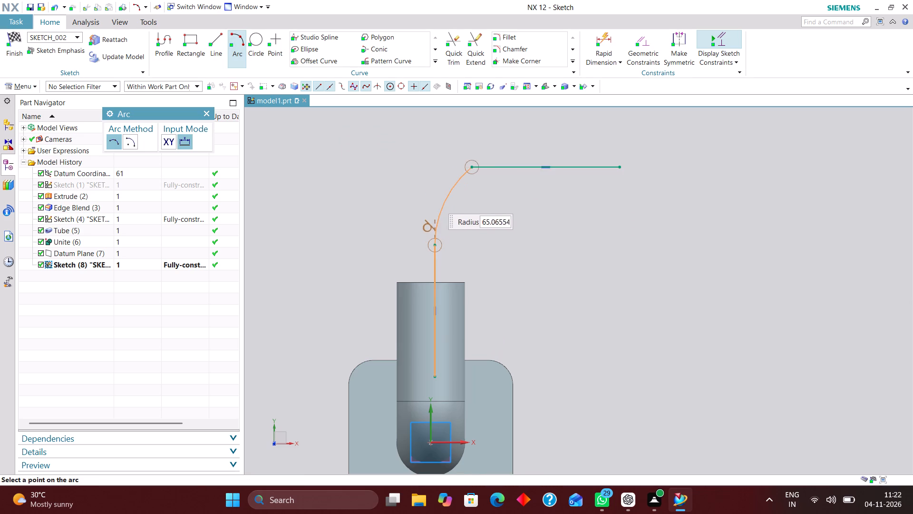
left_click(440, 193)
Constrain the arc tangent to the horizontal line.
left_click(645, 50)
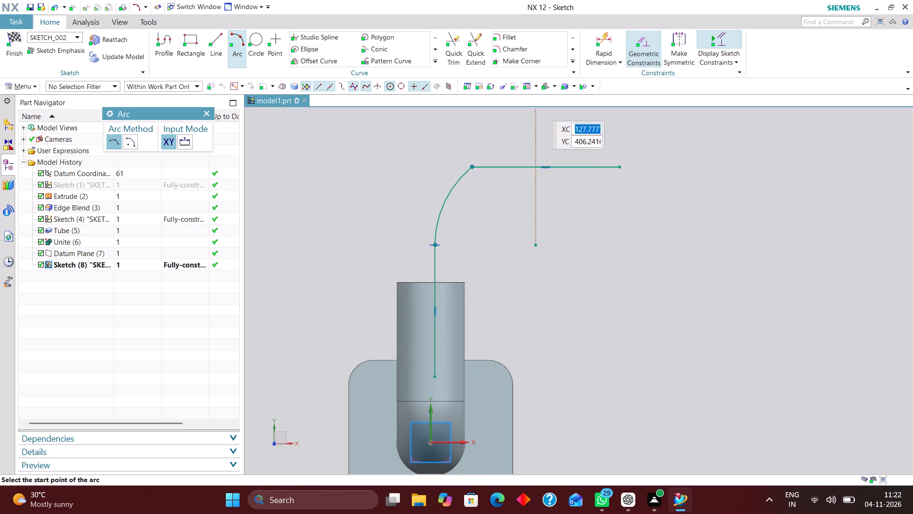
left_click(449, 194)
left_click(487, 169)
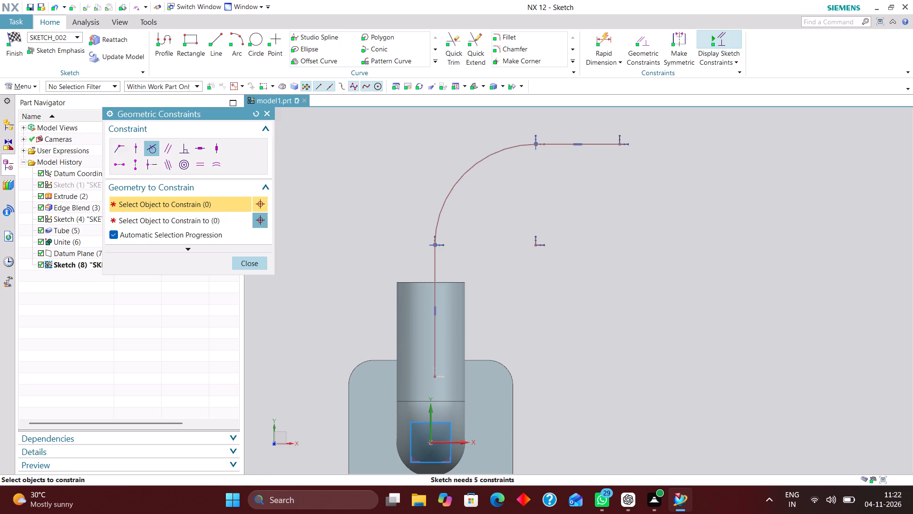
left_click(249, 259)
Apply a Point on Curve constraint placing the vertical line's midpoint on the sketch's Y axis.
left_click(644, 43)
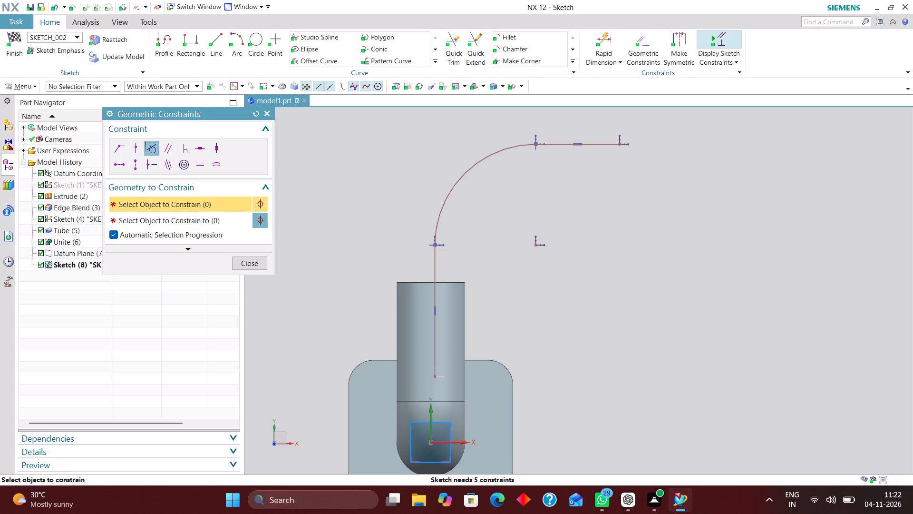
left_click(136, 147)
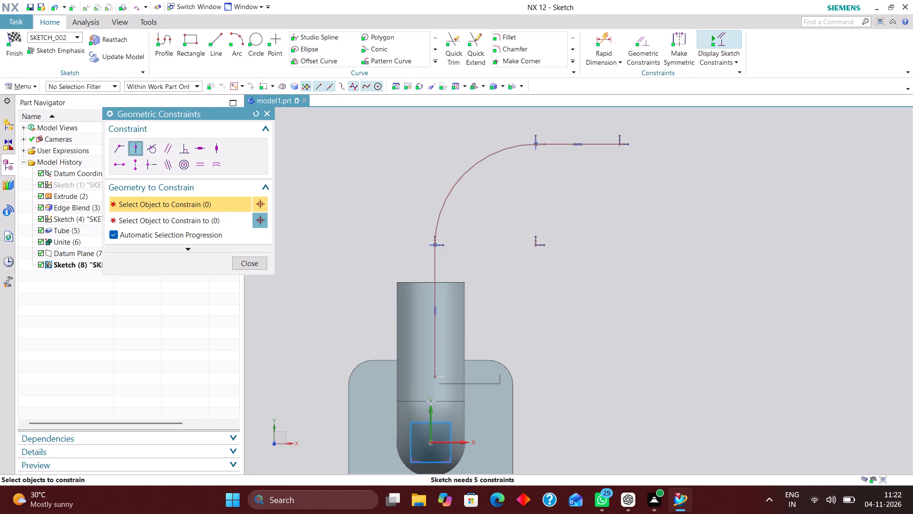
left_click(434, 311)
left_click(432, 425)
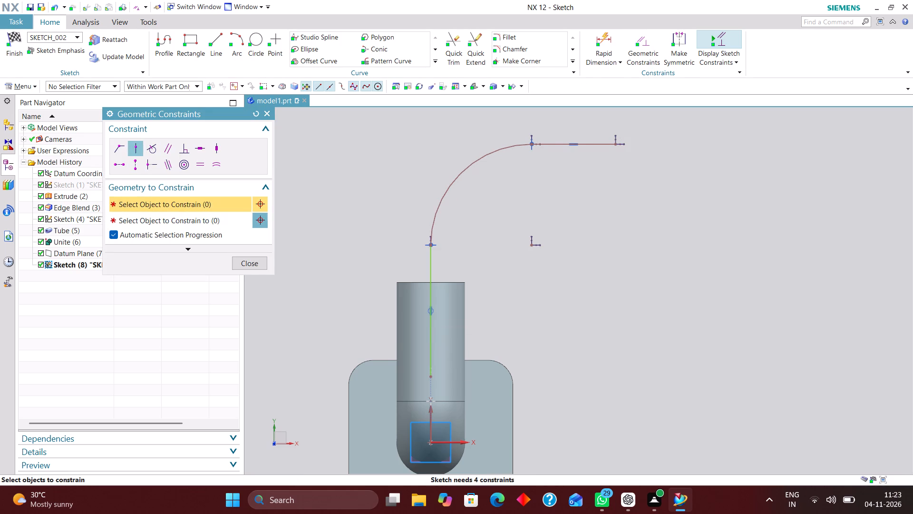
Dimension the vertical distance from the sketch's X axis to the arc's midpoint as 180 mm.
left_click(602, 35)
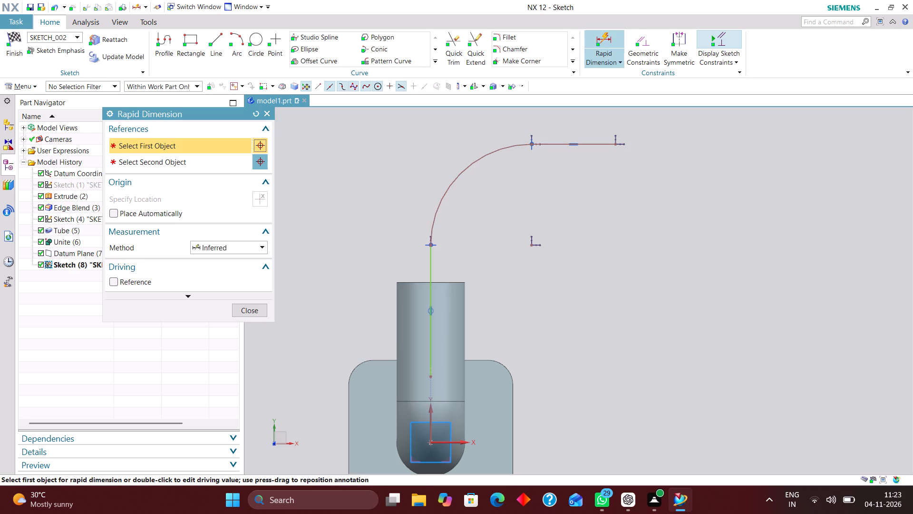
left_click(460, 441)
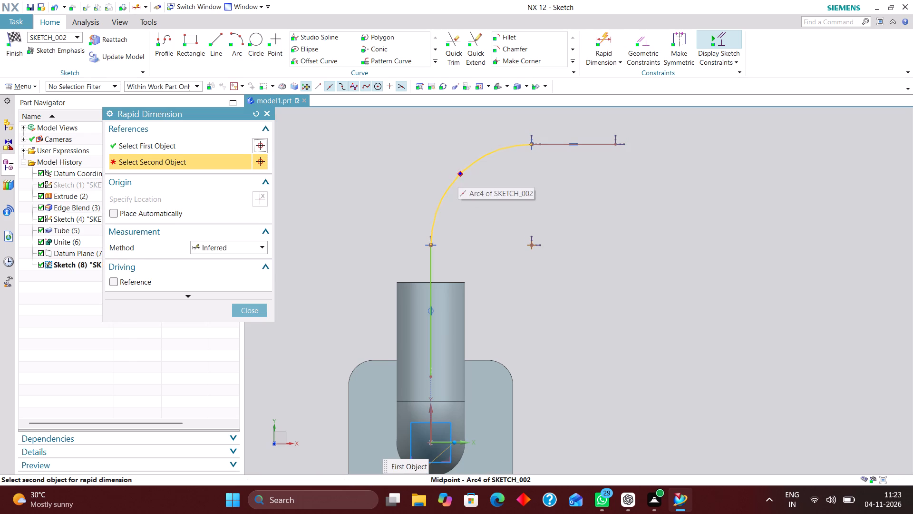
left_click(458, 174)
left_click(302, 322)
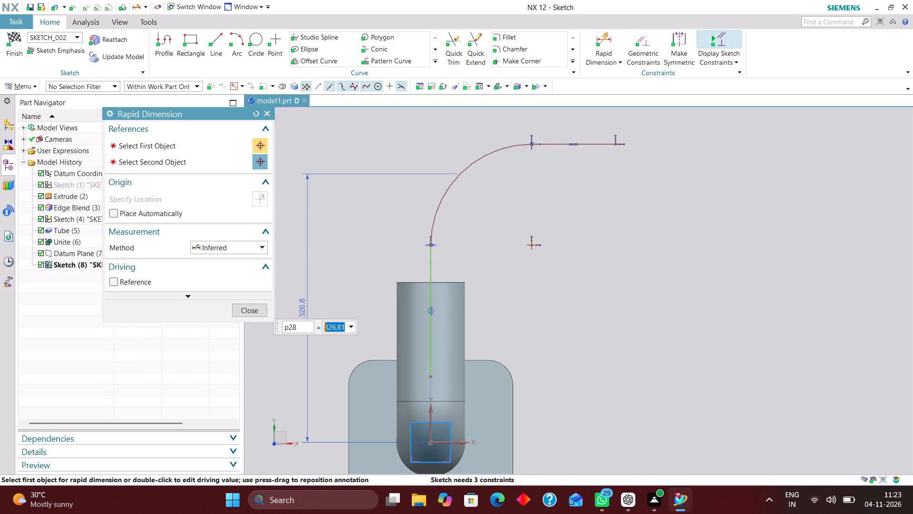
type("180")
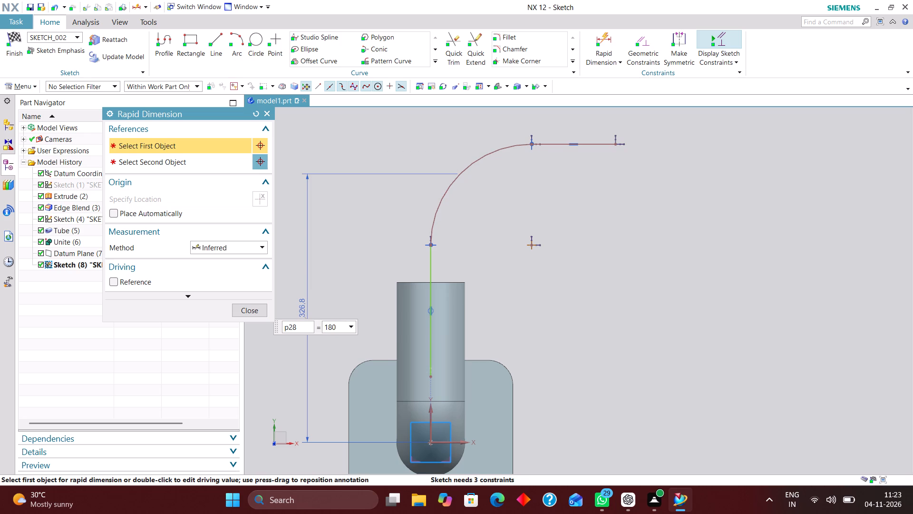
key("Return")
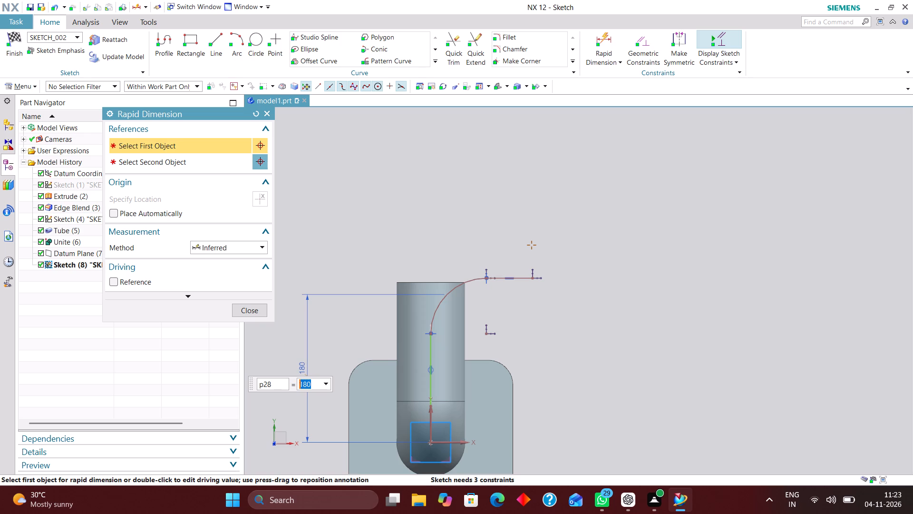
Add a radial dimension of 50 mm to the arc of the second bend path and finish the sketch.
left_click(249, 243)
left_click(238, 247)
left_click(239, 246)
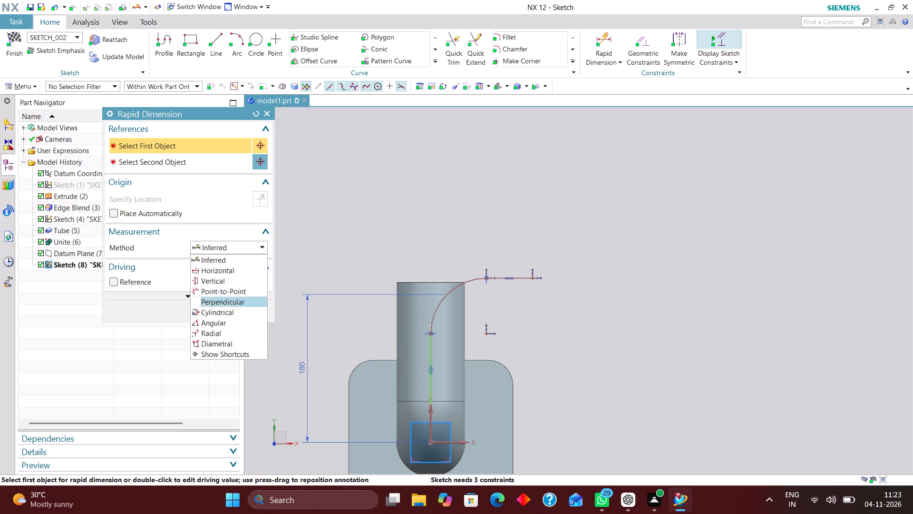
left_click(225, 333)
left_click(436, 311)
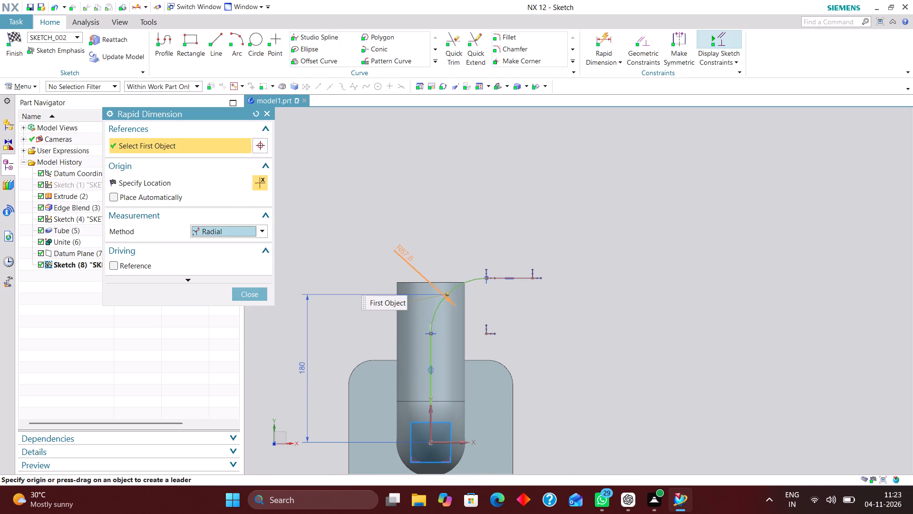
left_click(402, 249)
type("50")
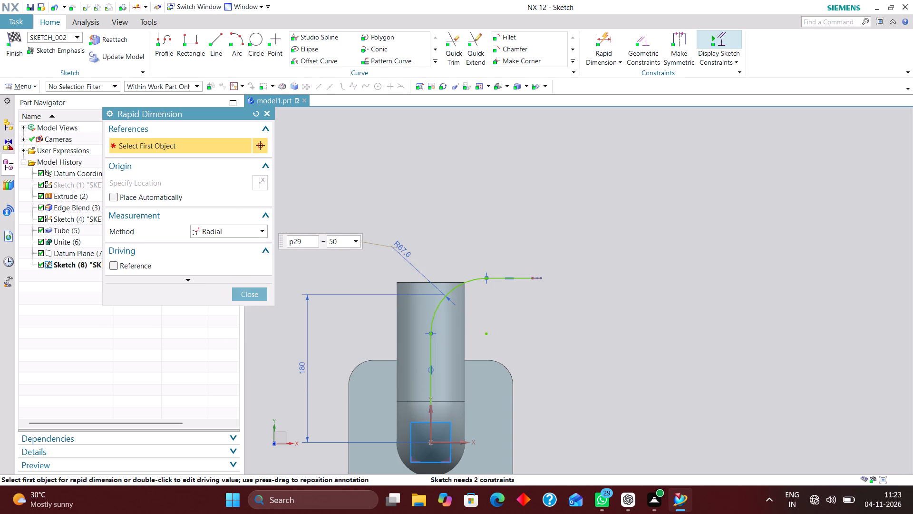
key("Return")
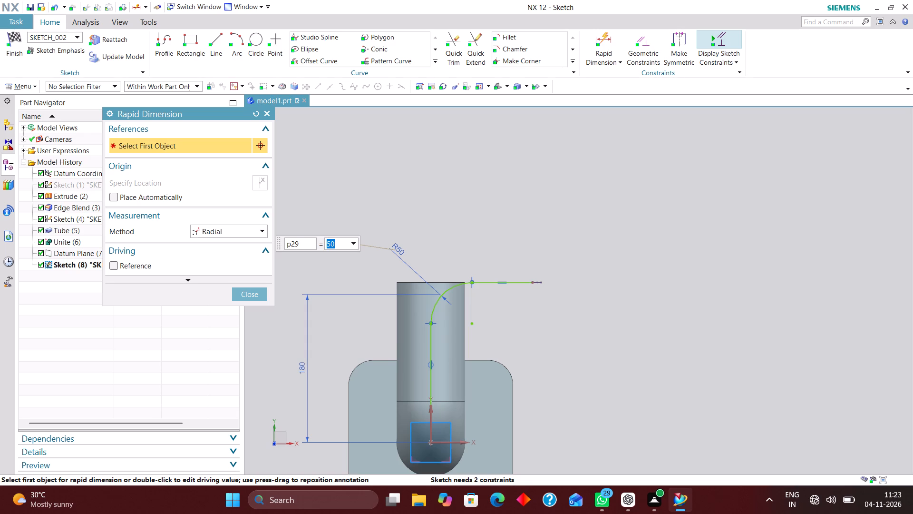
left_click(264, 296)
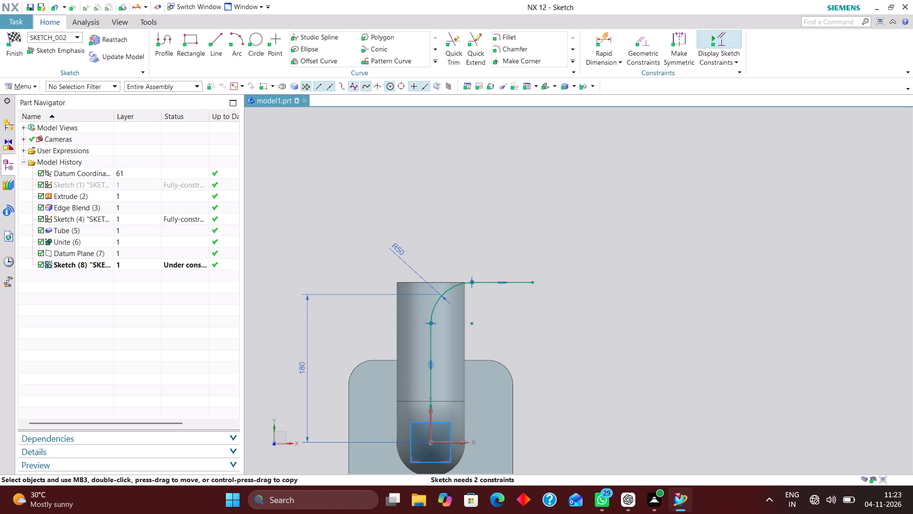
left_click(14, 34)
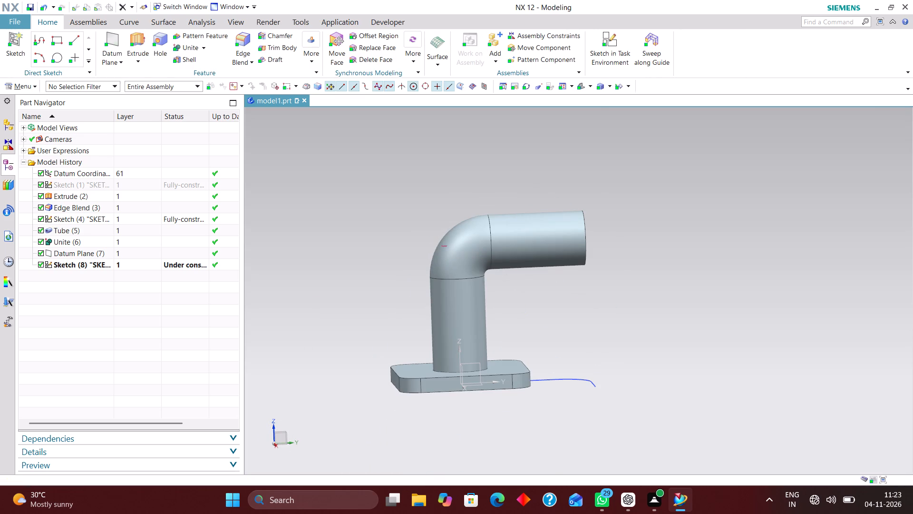
Delete the second bend path sketch, Sketch (8), from the model history.
left_click(145, 264)
right_click(146, 265)
left_click(237, 308)
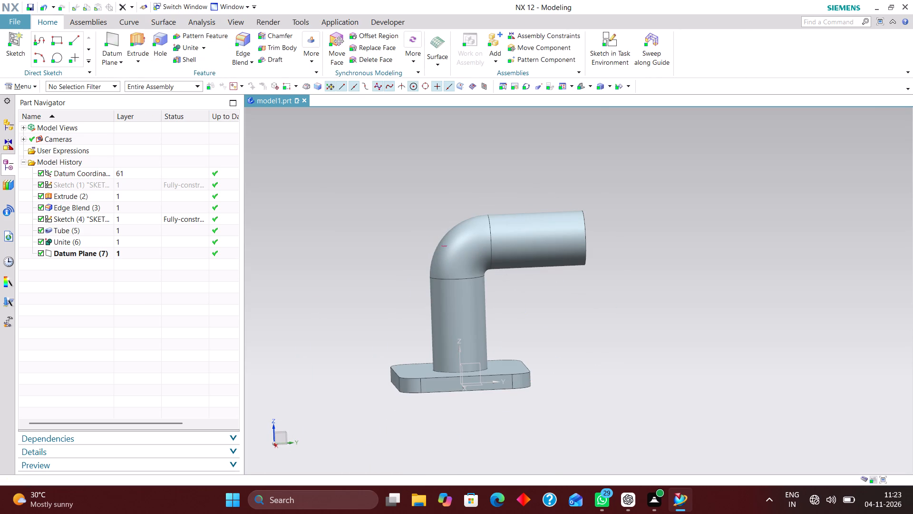
Create a new task-environment sketch on Datum Plane (7), using the On Plane type.
left_click(612, 38)
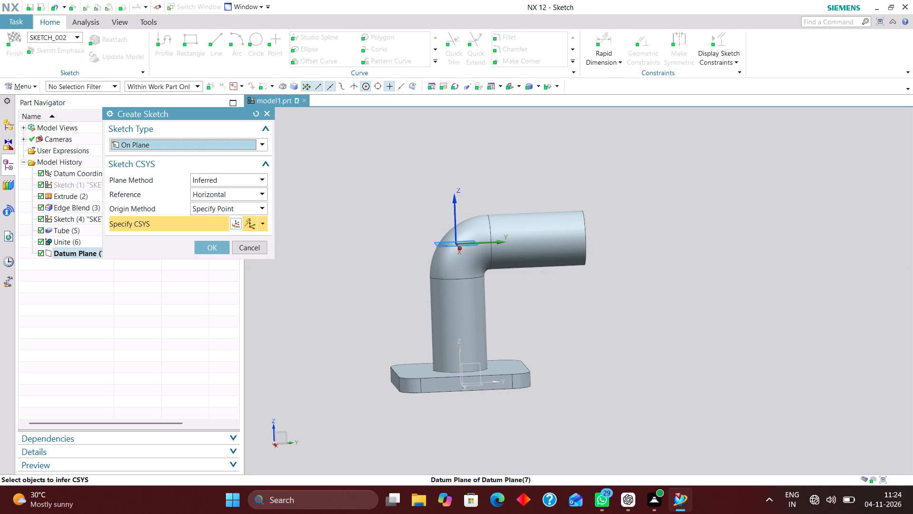
left_click(441, 246)
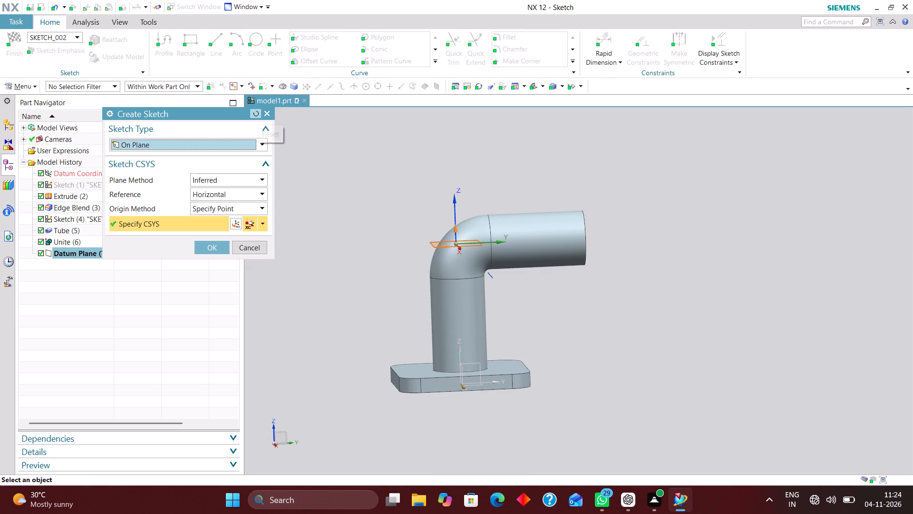
left_click(258, 114)
left_click(79, 253)
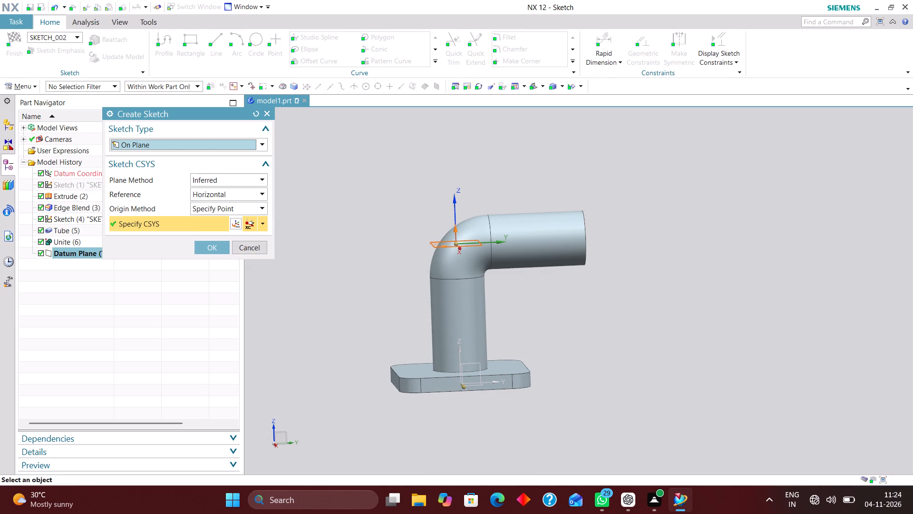
left_click(212, 247)
Draw a vertical line about 185 mm long above the sketch origin, running past the tube's open end.
scroll(365, 264, "down", 3)
scroll(533, 246, "up", 2)
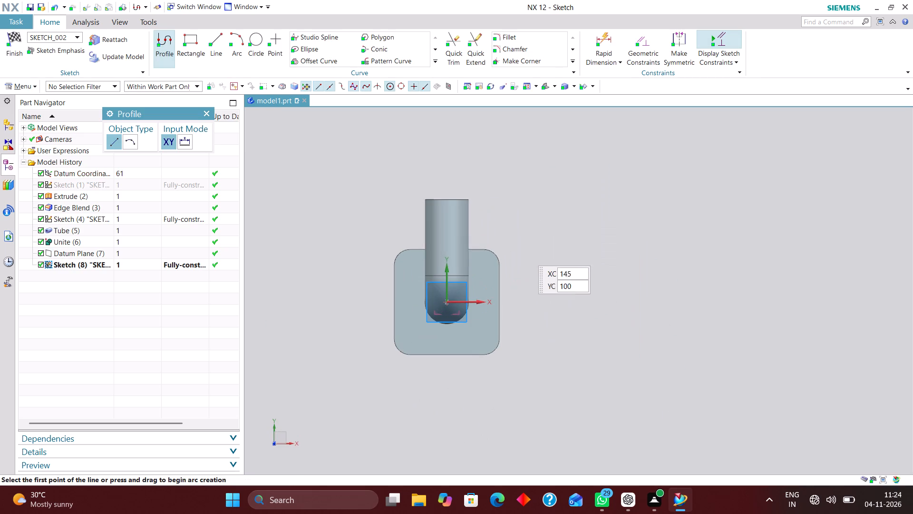
left_click(214, 38)
left_click(446, 148)
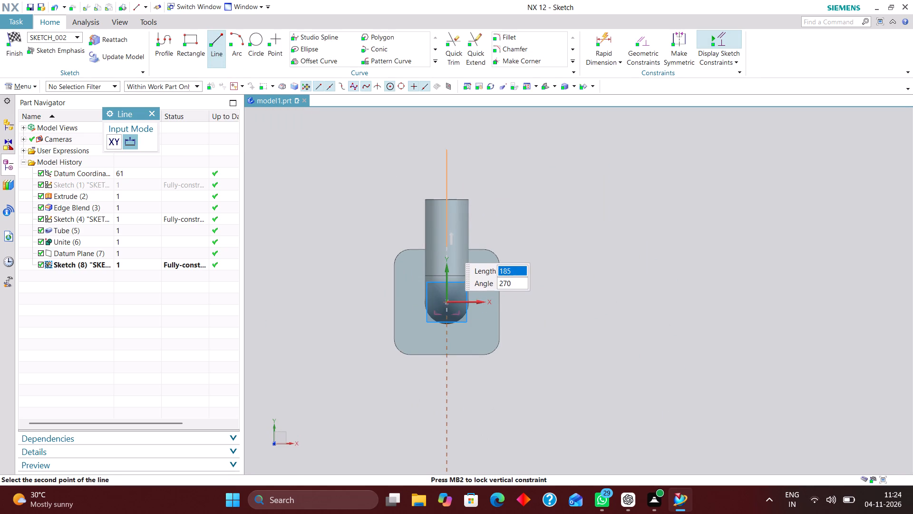
left_click(449, 247)
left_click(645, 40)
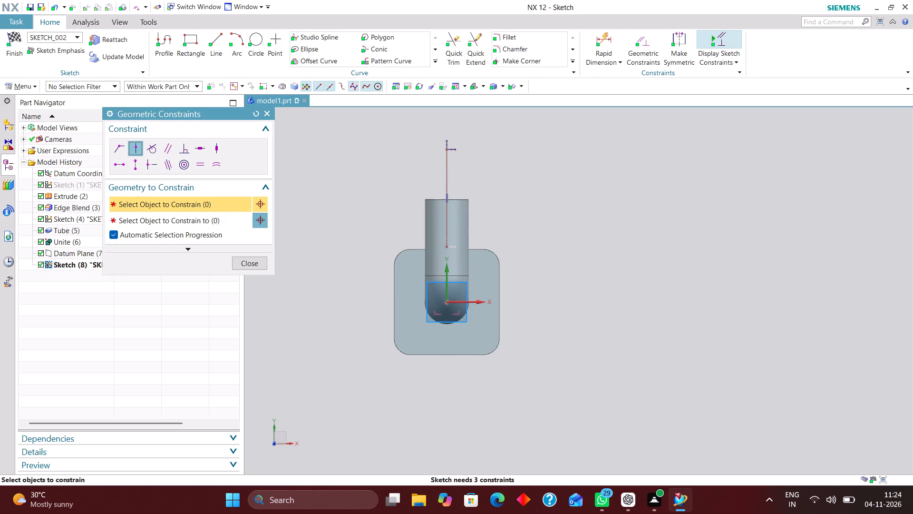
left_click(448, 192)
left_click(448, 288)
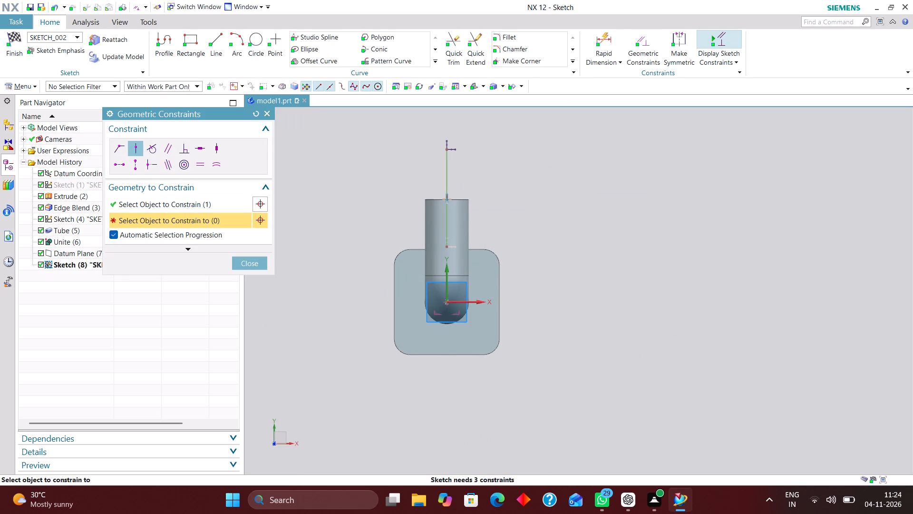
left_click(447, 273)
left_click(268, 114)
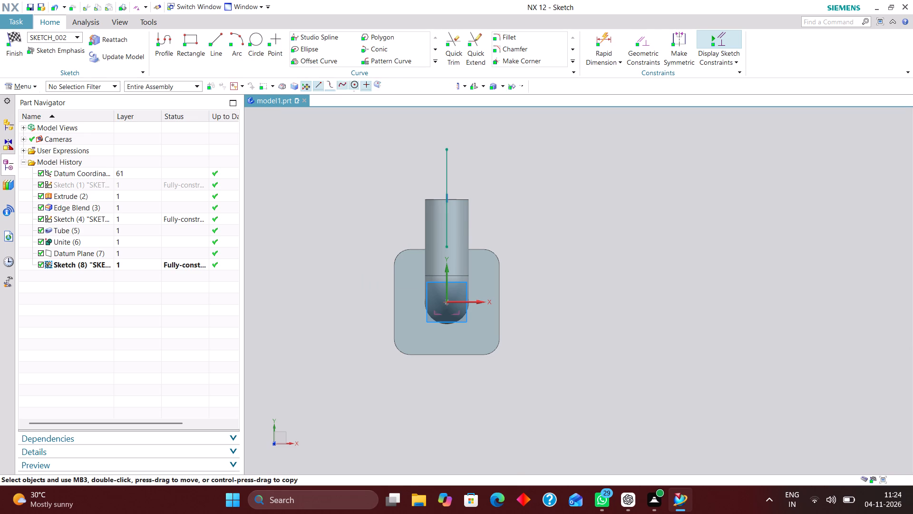
Constrain the vertical line's midpoint onto the sketch's Y axis with a Point on Curve constraint and finish the sketch.
left_click(650, 40)
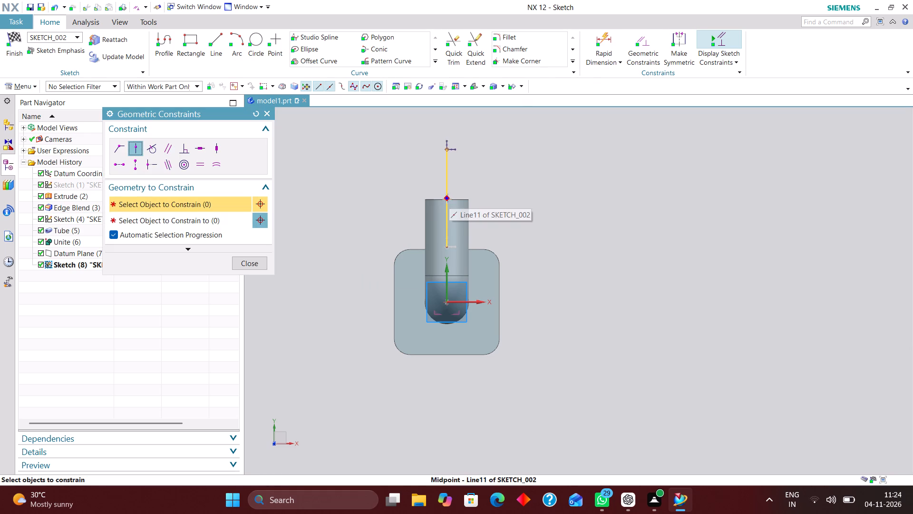
left_click(448, 196)
left_click(446, 295)
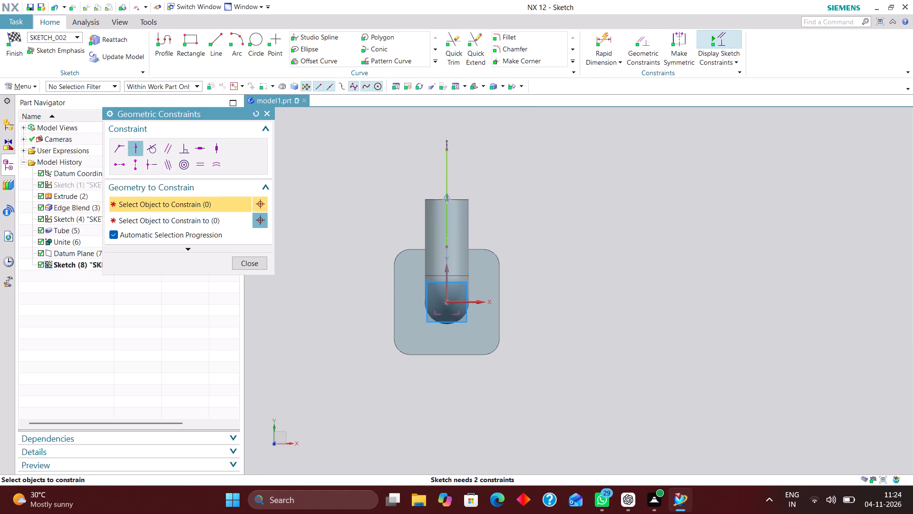
left_click(253, 264)
left_click(22, 39)
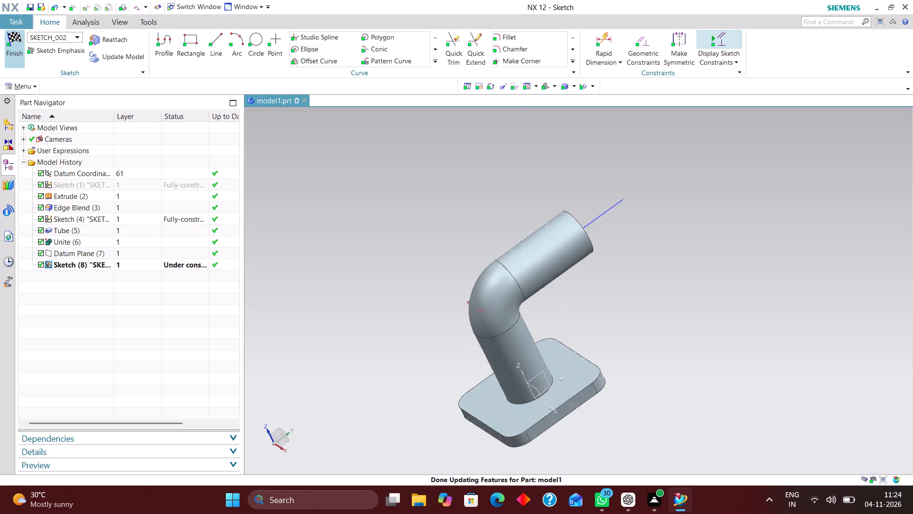
Examine how the new path line aligns with the tube's open end and its centreline from several views.
middle_click_drag(745, 273, 696, 283)
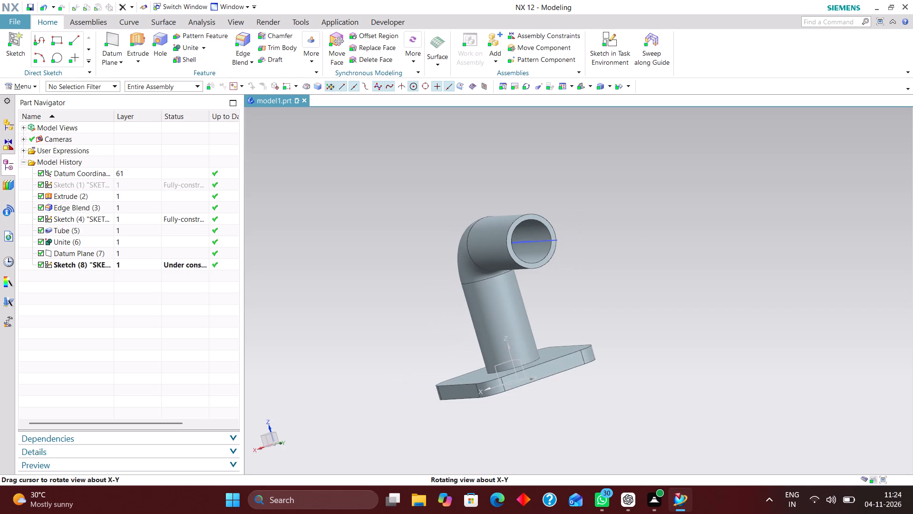
middle_click_drag(696, 283, 680, 286)
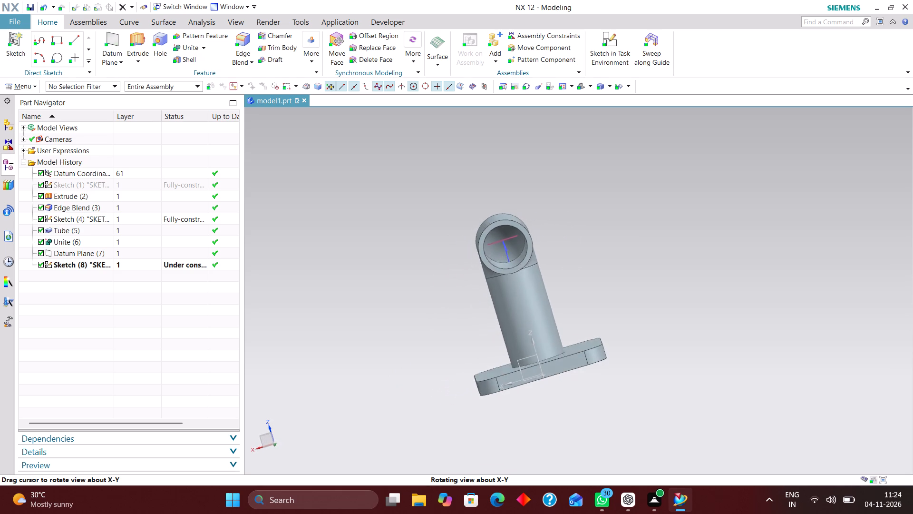
middle_click_drag(680, 286, 680, 285)
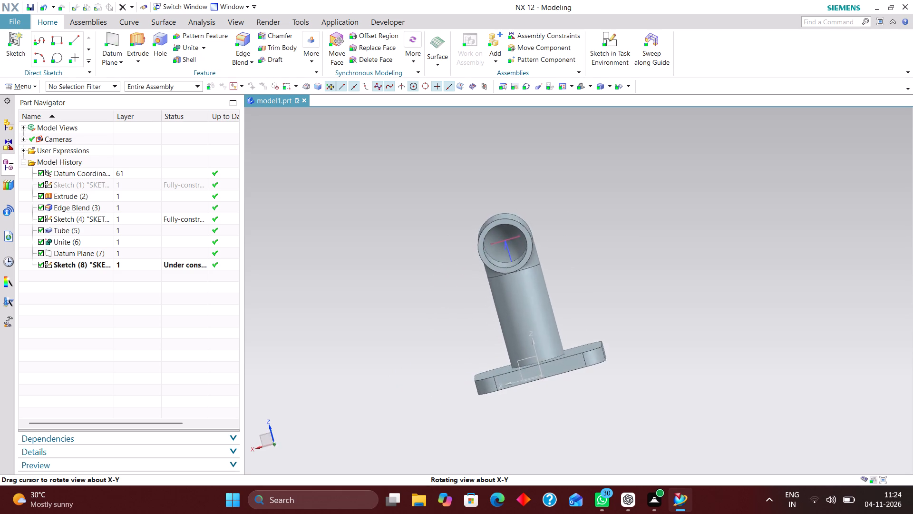
middle_click_drag(680, 285, 675, 290)
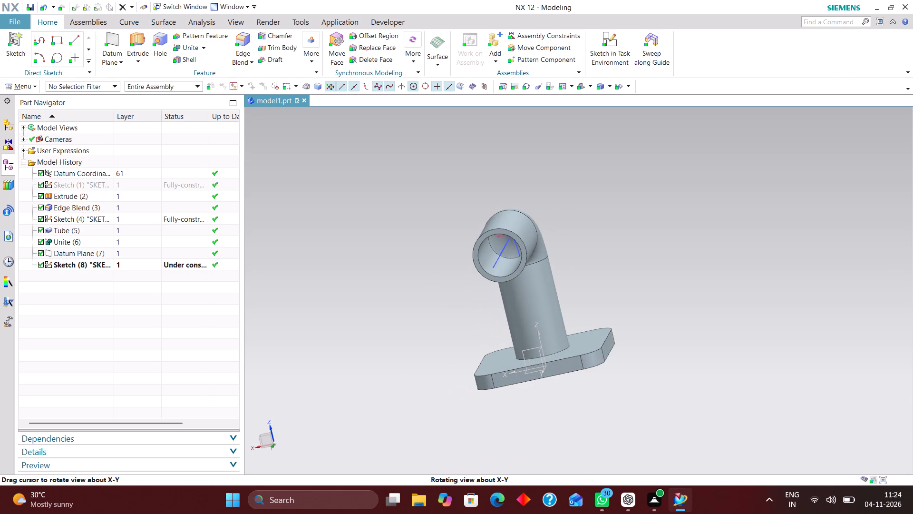
middle_click_drag(675, 290, 680, 282)
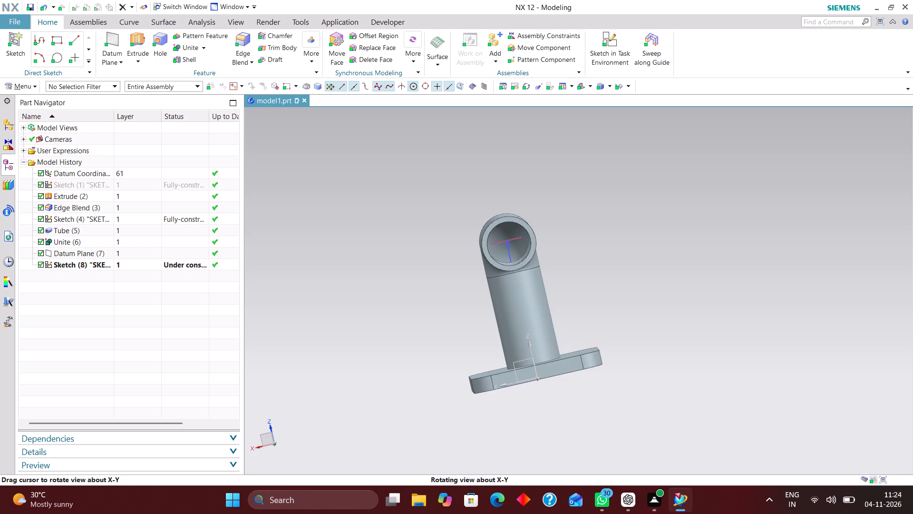
middle_click_drag(680, 282, 677, 277)
right_click_drag(730, 276, 641, 306)
scroll(537, 263, "up", 6)
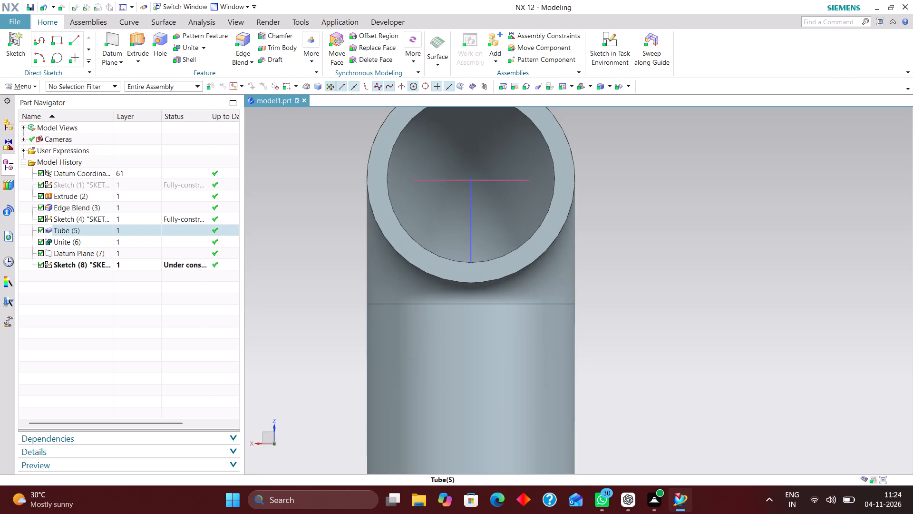
scroll(507, 204, "down", 6)
scroll(589, 271, "up", 1)
middle_click_drag(590, 285, 648, 289)
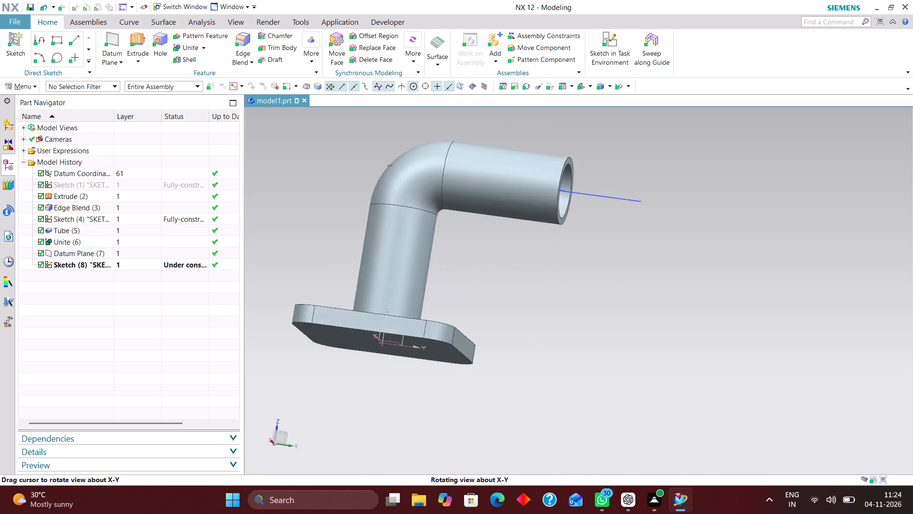
middle_click_drag(648, 289, 654, 315)
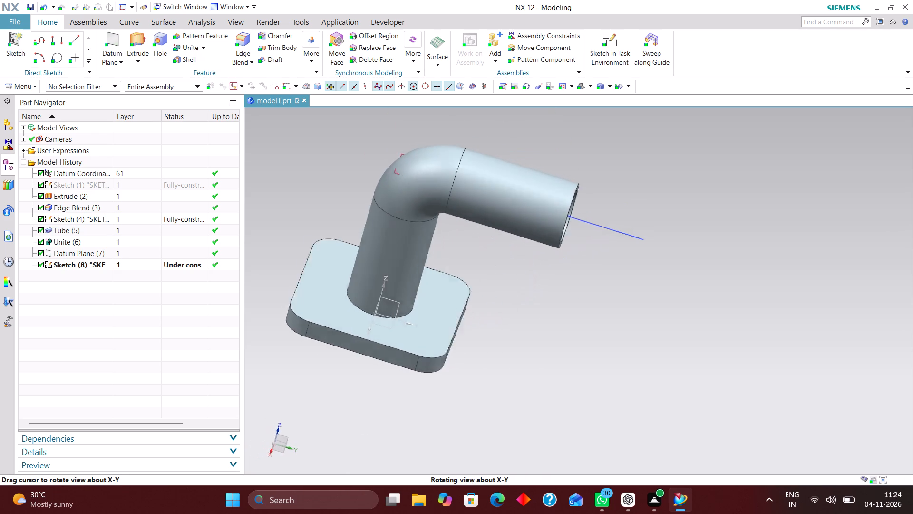
middle_click_drag(654, 315, 661, 317)
middle_click_drag(619, 292, 564, 272)
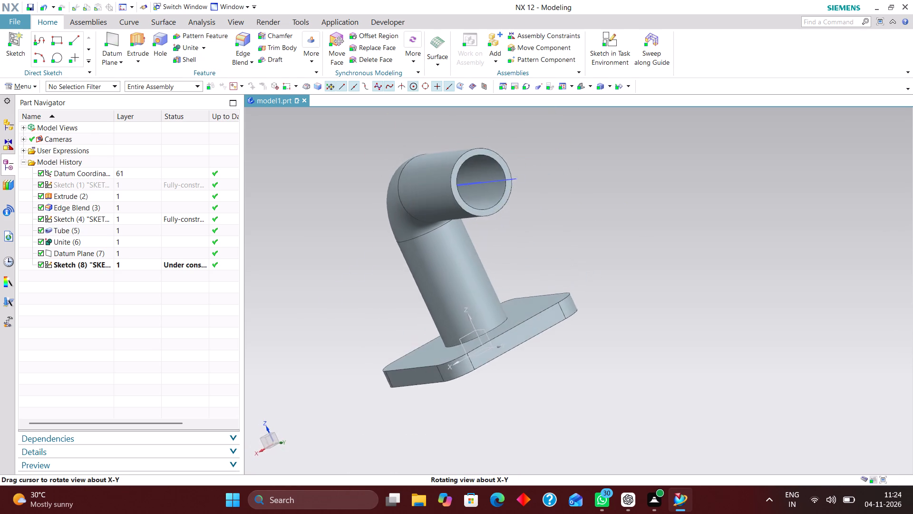
middle_click_drag(564, 272, 581, 275)
right_click_drag(642, 240, 590, 244)
scroll(571, 188, "up", 7)
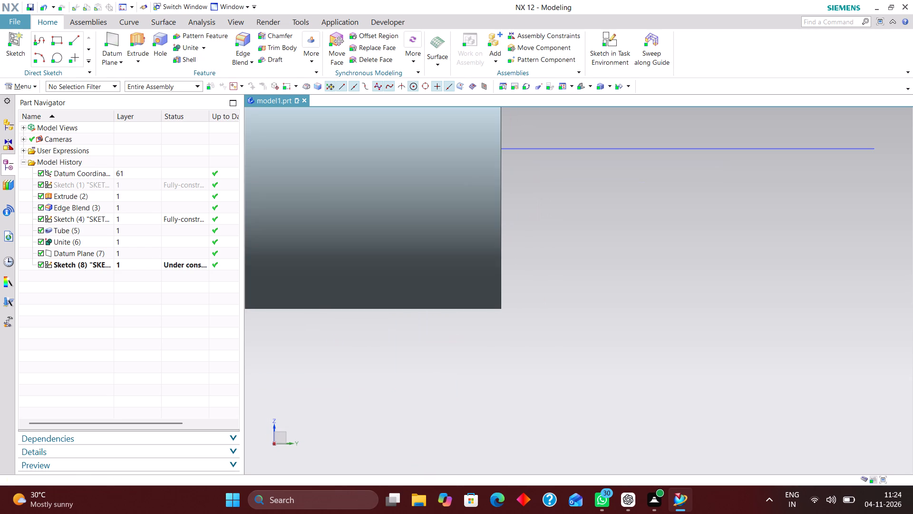
middle_click_drag(658, 267, 596, 271)
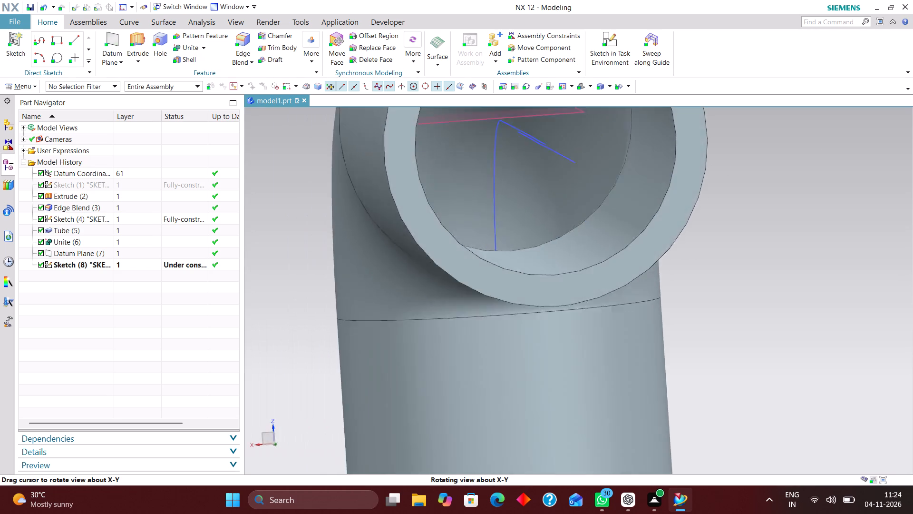
middle_click_drag(596, 271, 596, 273)
middle_click_drag(599, 276, 607, 274)
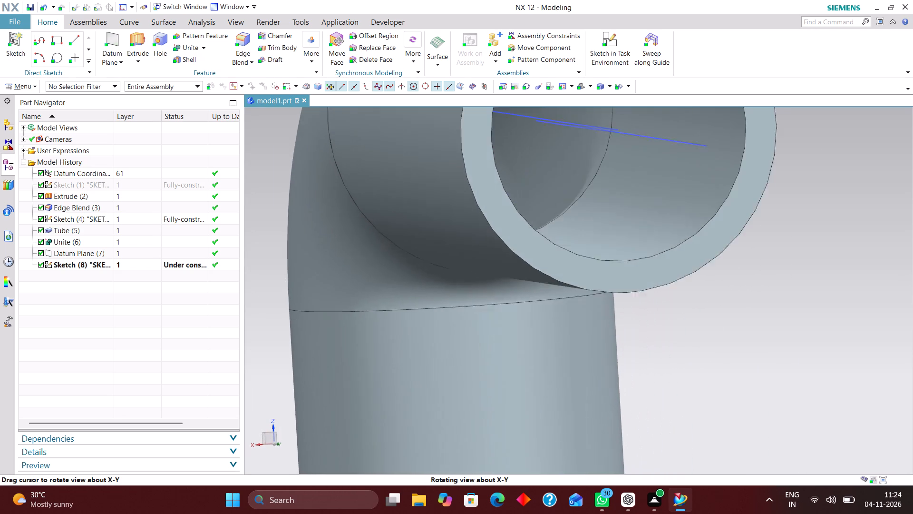
middle_click_drag(607, 274, 608, 274)
scroll(644, 141, "up", 2)
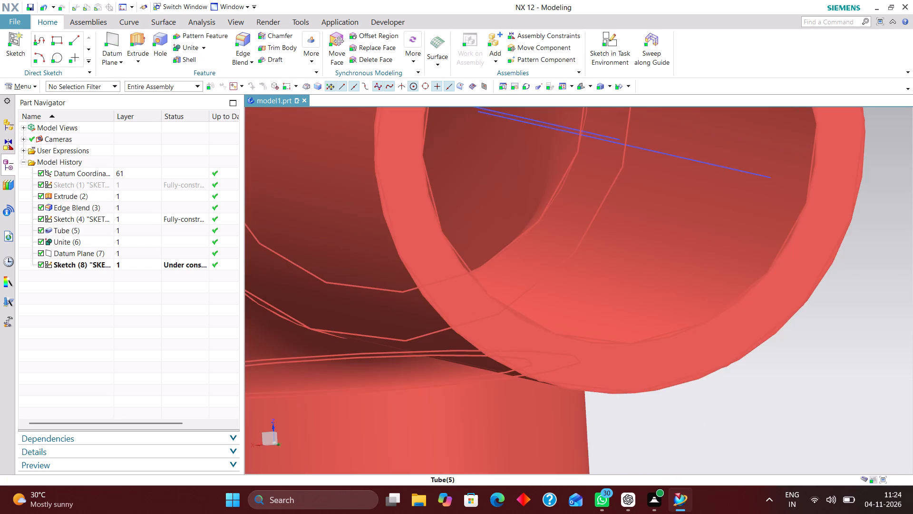
Hide the solid body and compare the new path line with the first tube's path in a side view.
right_click_drag(411, 150, 412, 223)
scroll(587, 229, "up", 1)
middle_click_drag(608, 224, 622, 216)
right_click_drag(761, 267, 632, 262)
scroll(546, 271, "down", 3)
middle_click_drag(498, 230, 541, 233)
right_click_drag(747, 305, 661, 305)
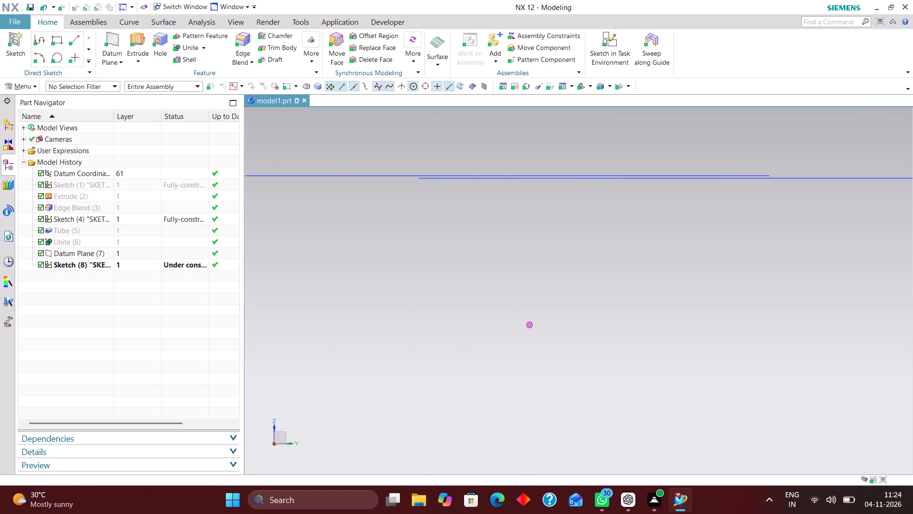
scroll(476, 281, "down", 3)
scroll(484, 218, "up", 2)
scroll(642, 202, "down", 3)
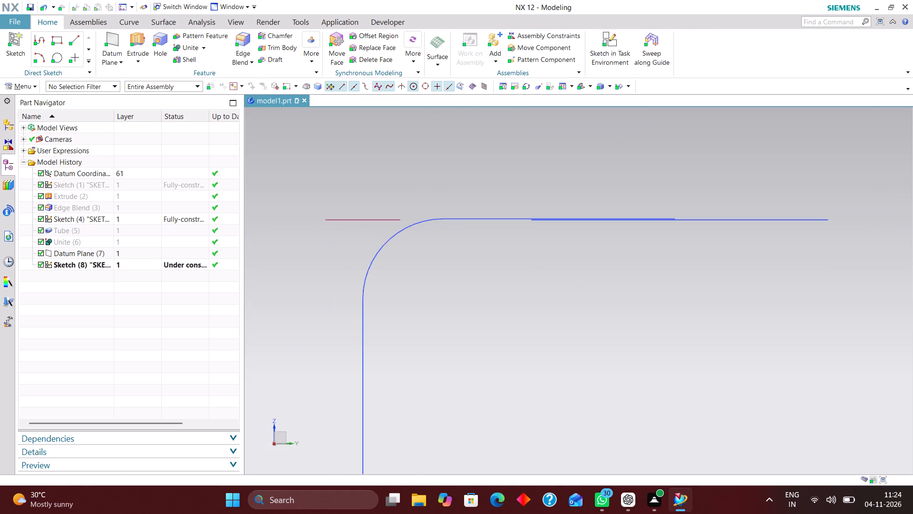
Open the base plate's square profile, Sketch (1), for editing with rollback and exit it.
left_click(130, 183)
right_click(134, 185)
left_click(205, 230)
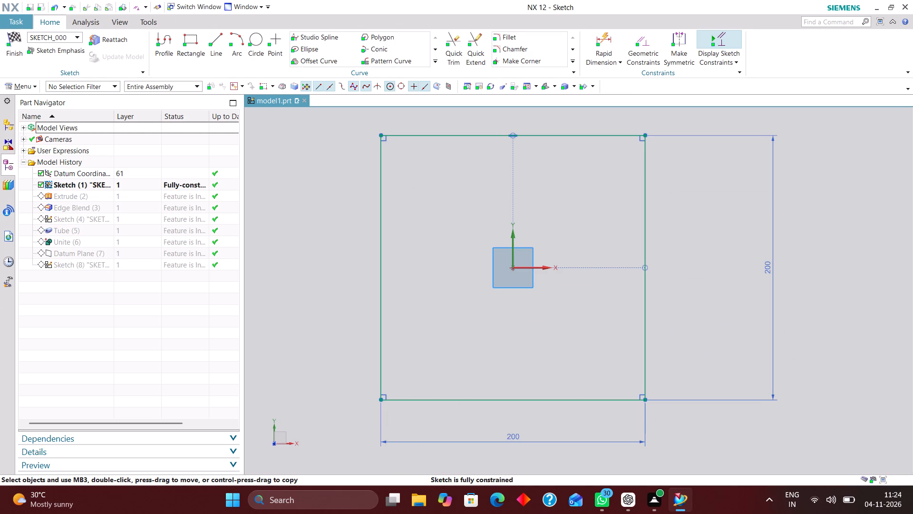
left_click(14, 34)
Open the first tube path, Sketch (4), for editing with rollback and delete its 200 mm vertical dimension.
left_click(101, 196)
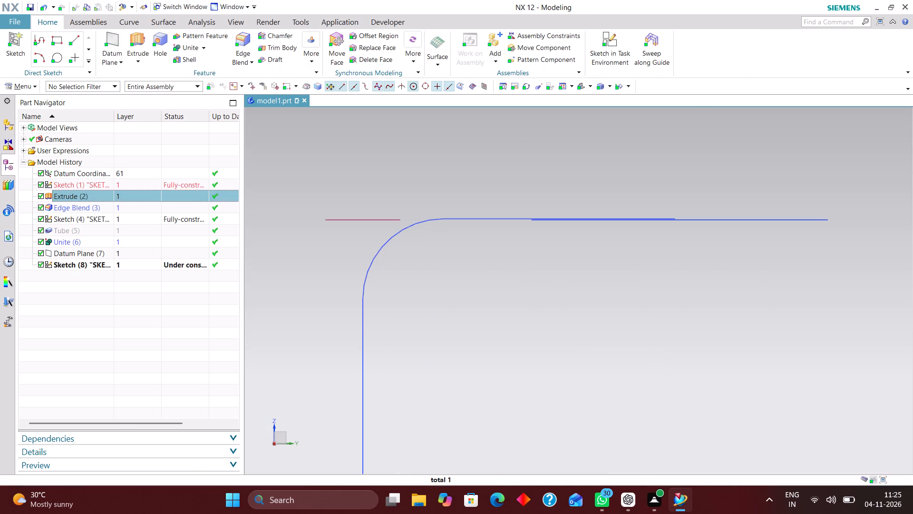
right_click(103, 198)
left_click(92, 207)
left_click(92, 217)
right_click(92, 217)
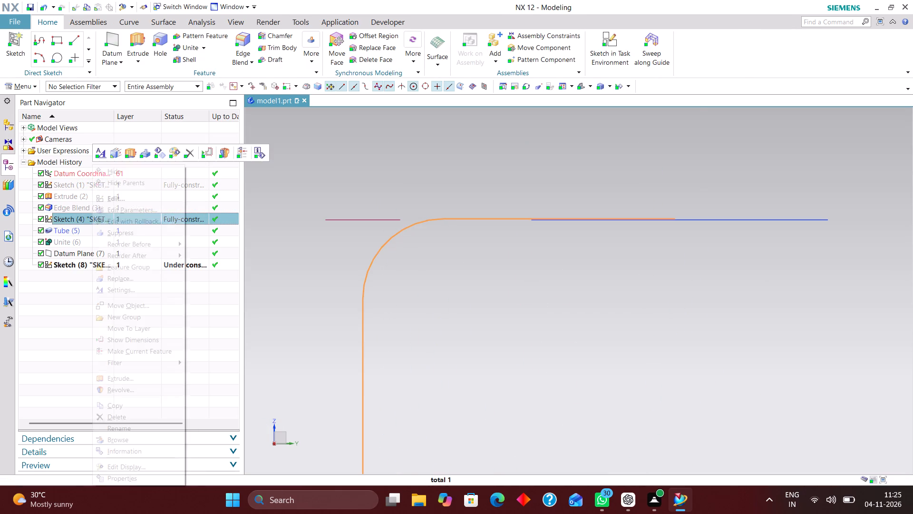
left_click(143, 221)
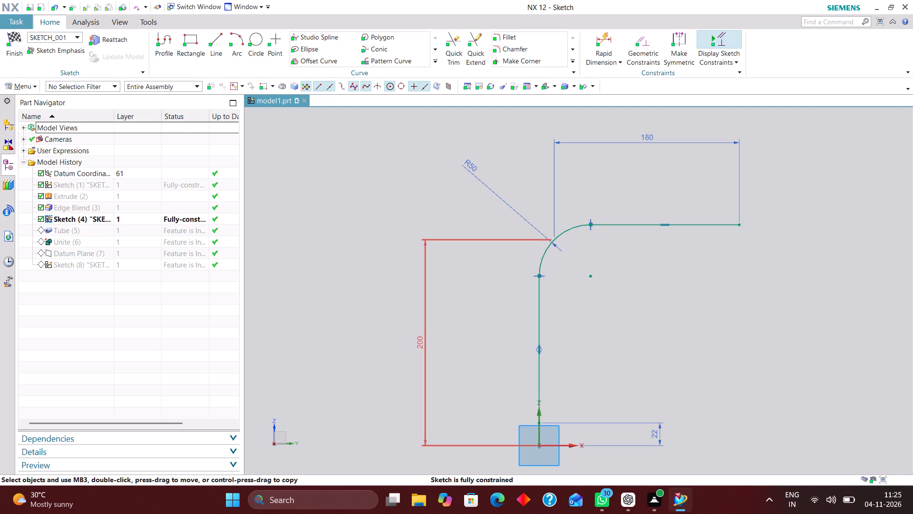
right_click_drag(423, 355, 385, 356)
Dimension the vertical distance from the sketch's X axis to the bend arc's centre as 200 mm, using the Inferred method.
left_click(606, 44)
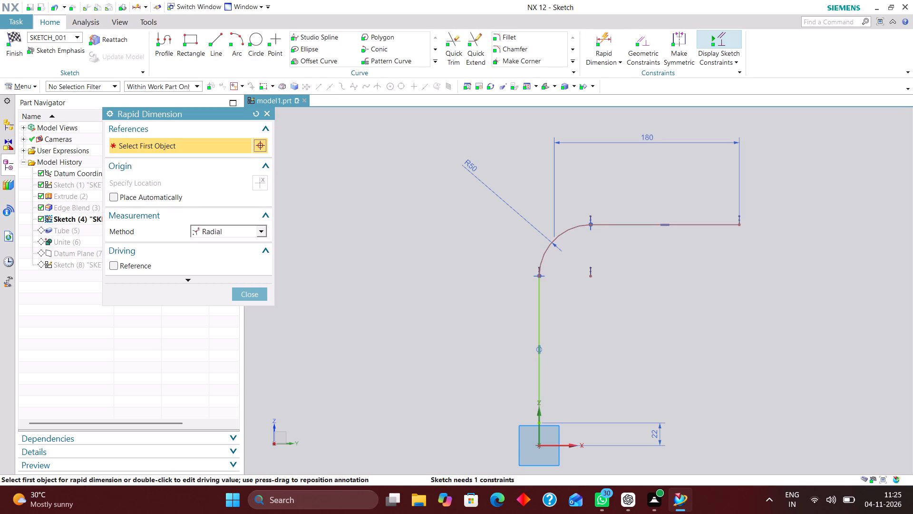
left_click(562, 445)
left_click_drag(243, 226, 243, 235)
left_click(243, 240)
left_click(563, 446)
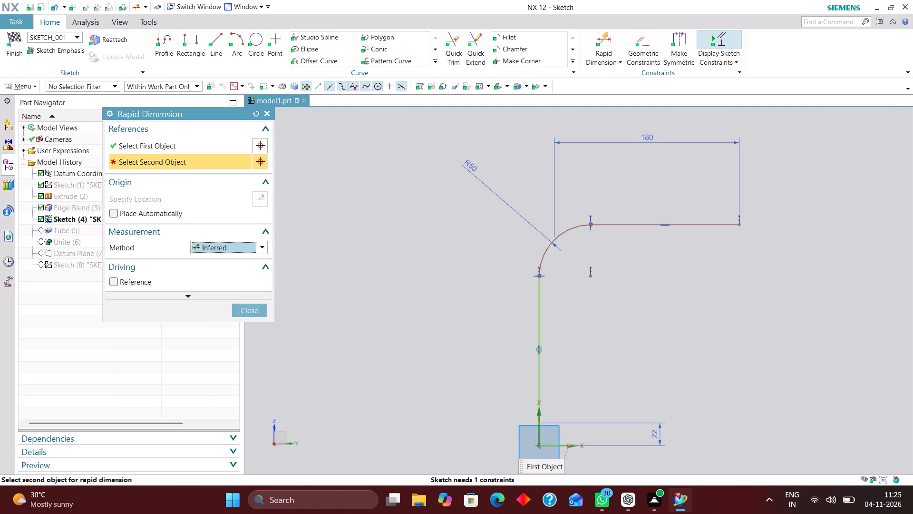
left_click(588, 275)
left_click(445, 343)
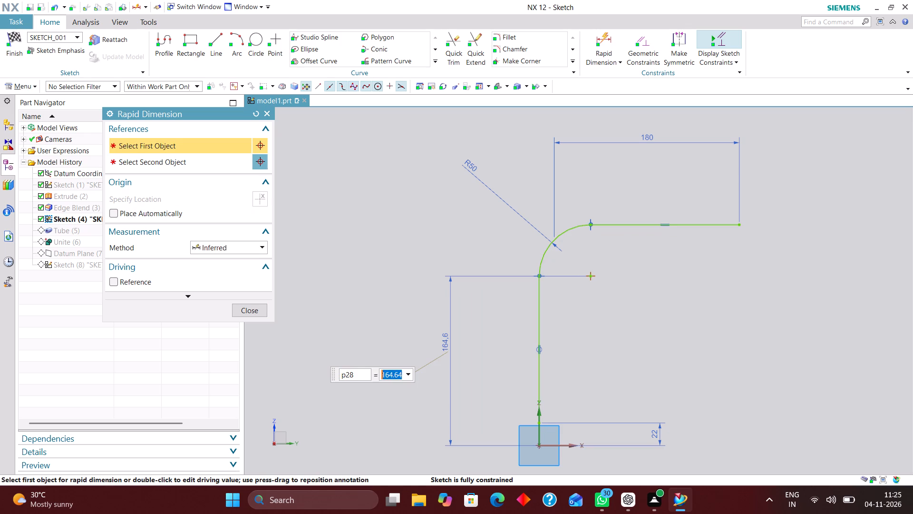
type("200")
key("Return")
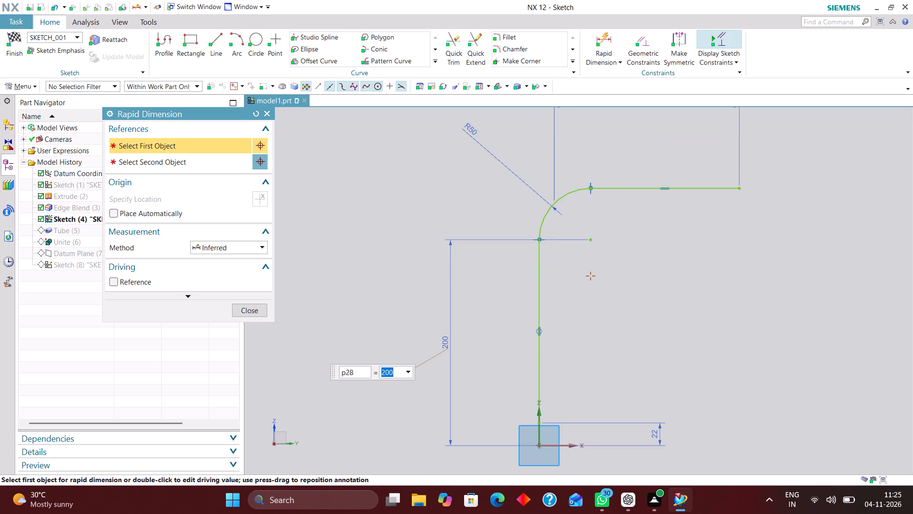
scroll(565, 360, "down", 2)
scroll(609, 305, "up", 2)
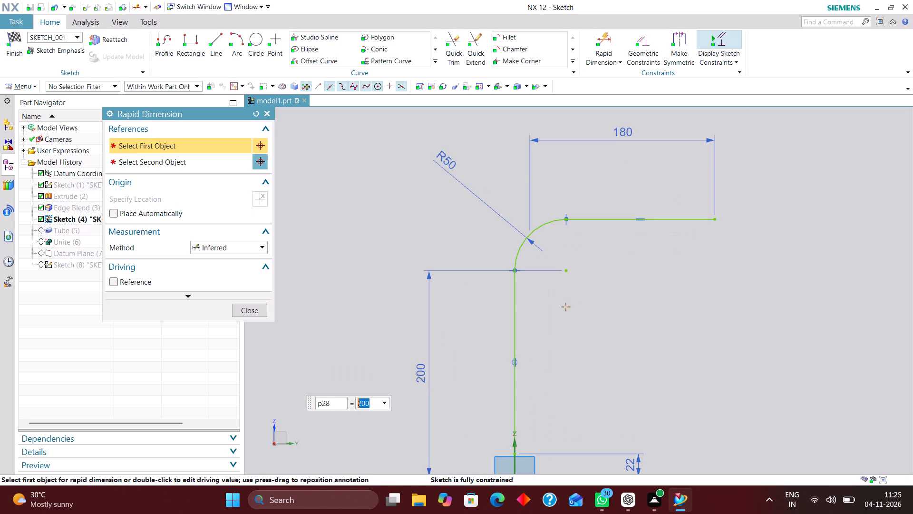
left_click(250, 311)
Replace the 180 mm horizontal dimension with a 180 mm one from the arc's centre to the line's free end, and finish the sketch.
scroll(468, 307, "down", 2)
right_click_drag(580, 196, 370, 193)
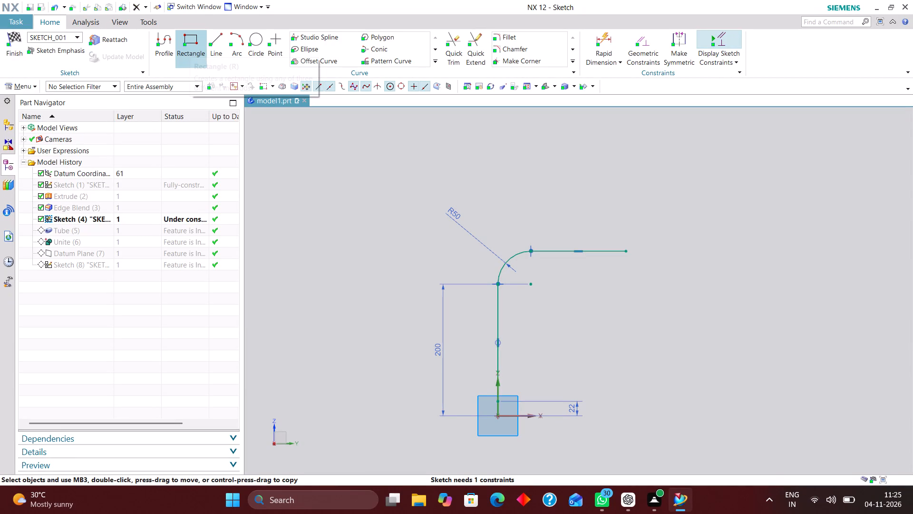
left_click(604, 40)
left_click(530, 284)
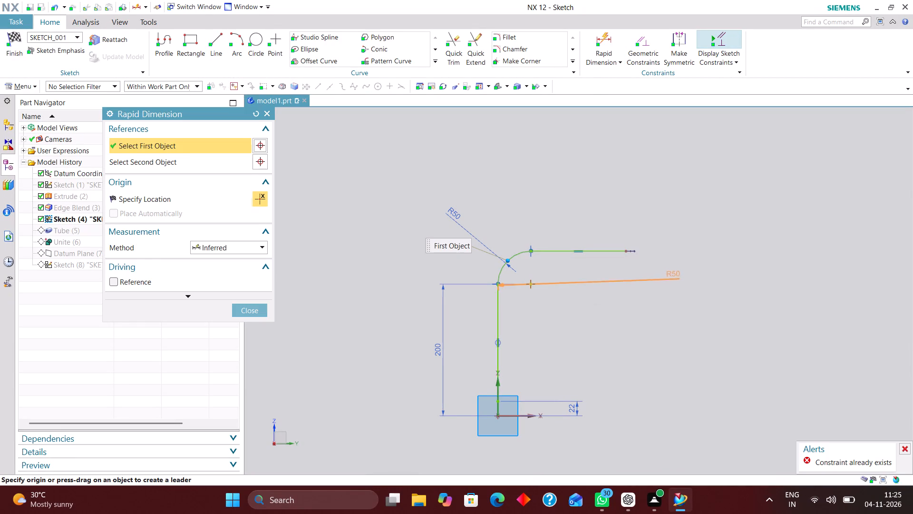
left_click(628, 251)
left_click(579, 171)
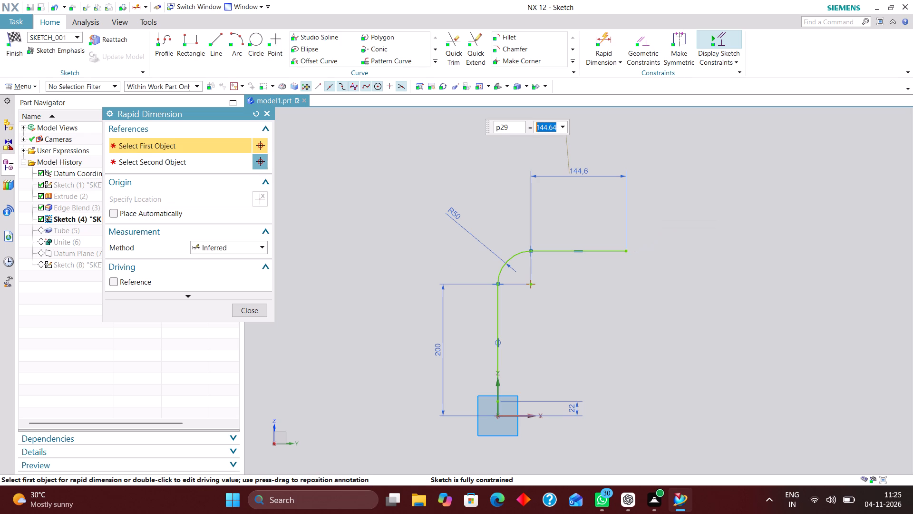
type("180")
key("Return")
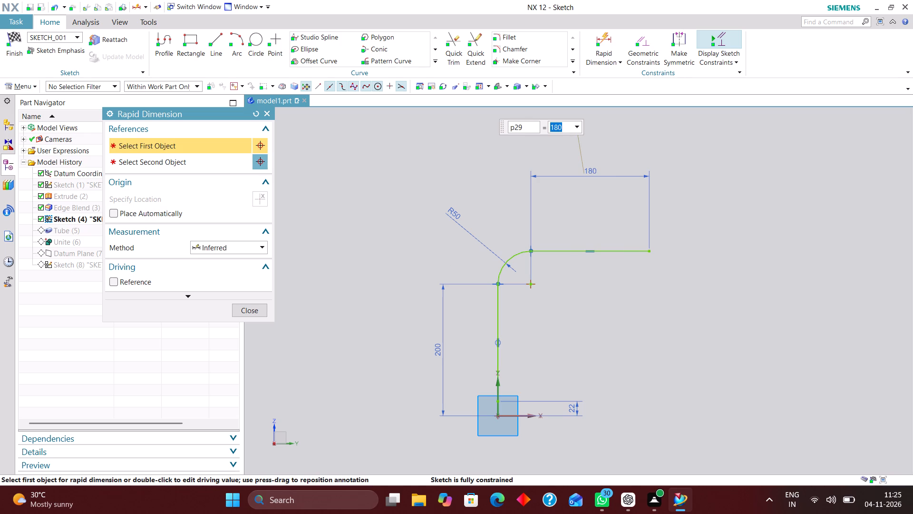
left_click(252, 311)
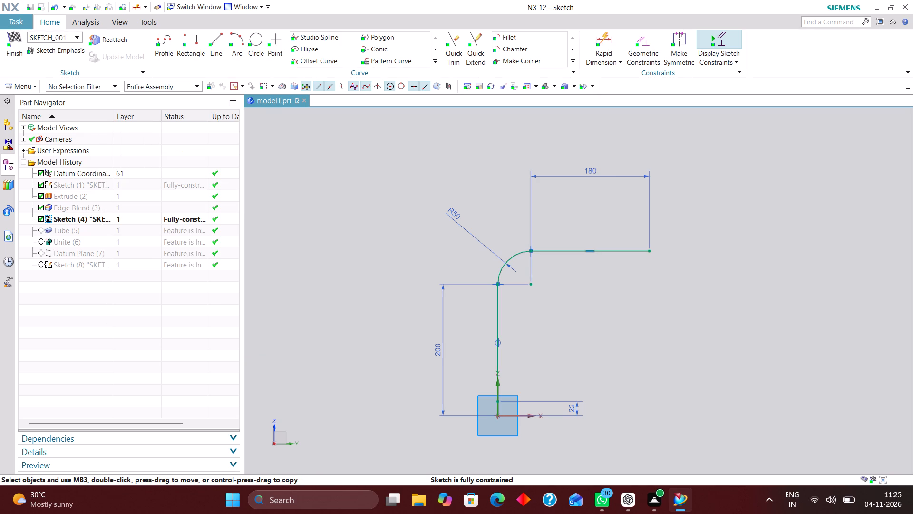
left_click(17, 42)
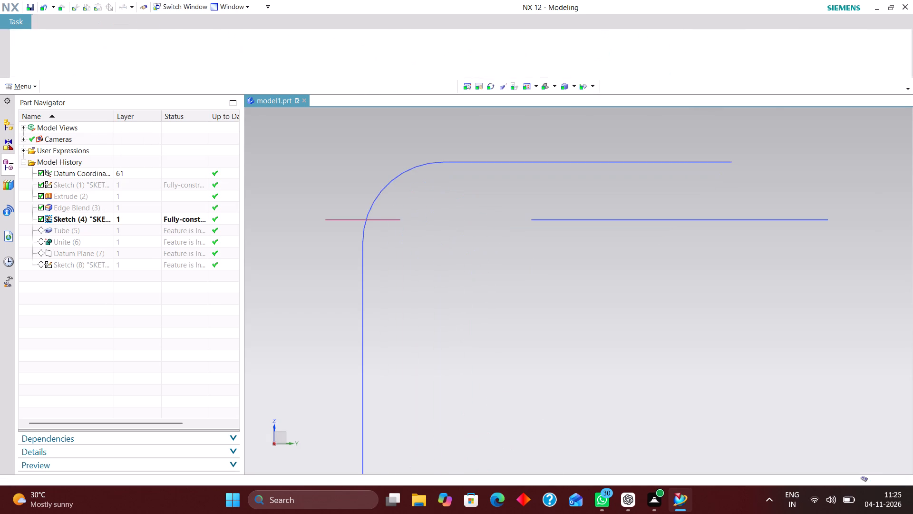
Edit Datum Plane (7) with rollback and set its offset distance to 250 mm.
scroll(552, 232, "down", 3)
middle_click_drag(625, 256, 618, 258)
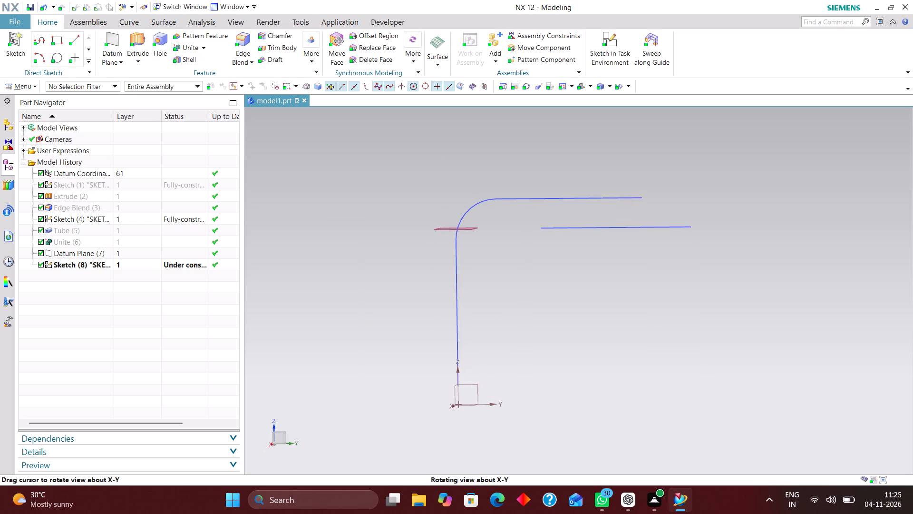
middle_click_drag(618, 258, 624, 264)
left_click(127, 251)
right_click(128, 251)
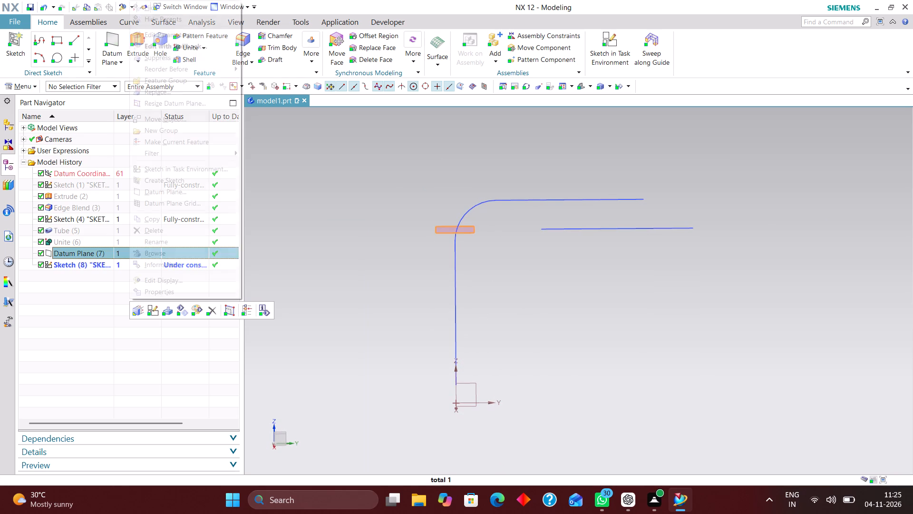
left_click(197, 43)
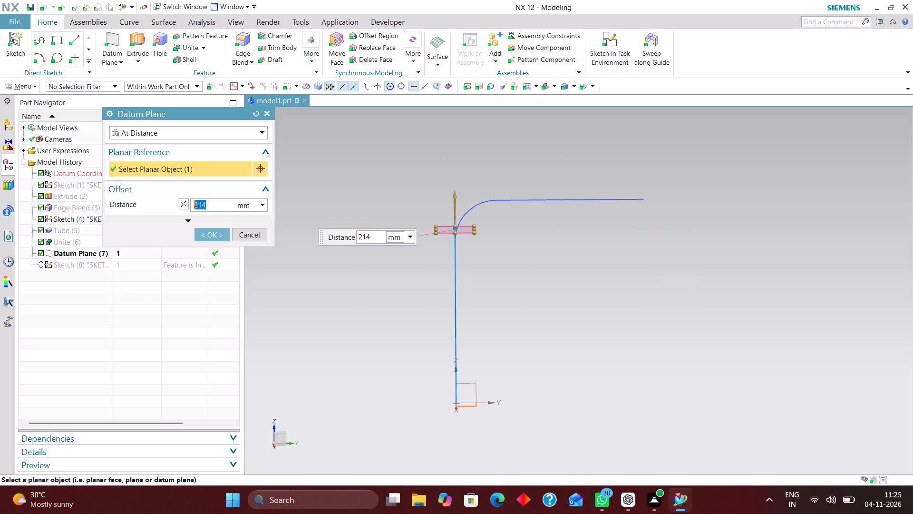
middle_click_drag(583, 279, 575, 264)
right_click_drag(718, 266, 623, 274)
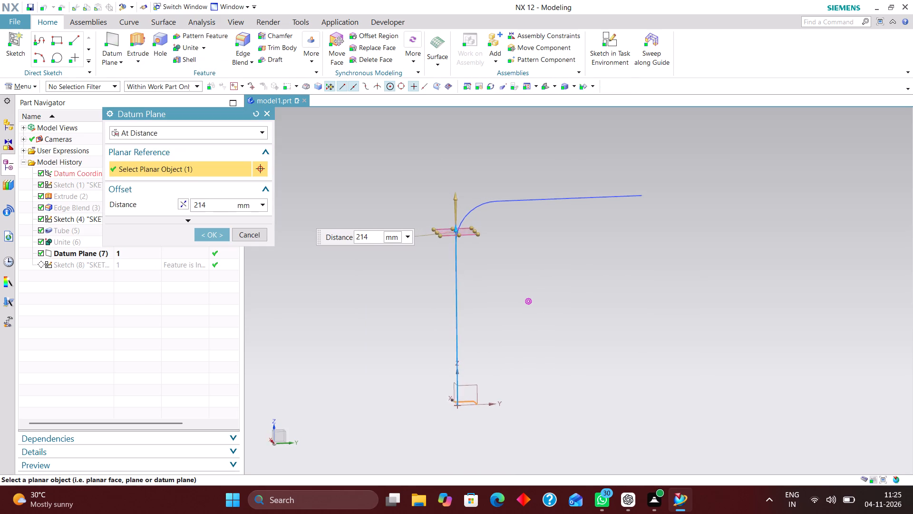
middle_click_drag(631, 336, 636, 264)
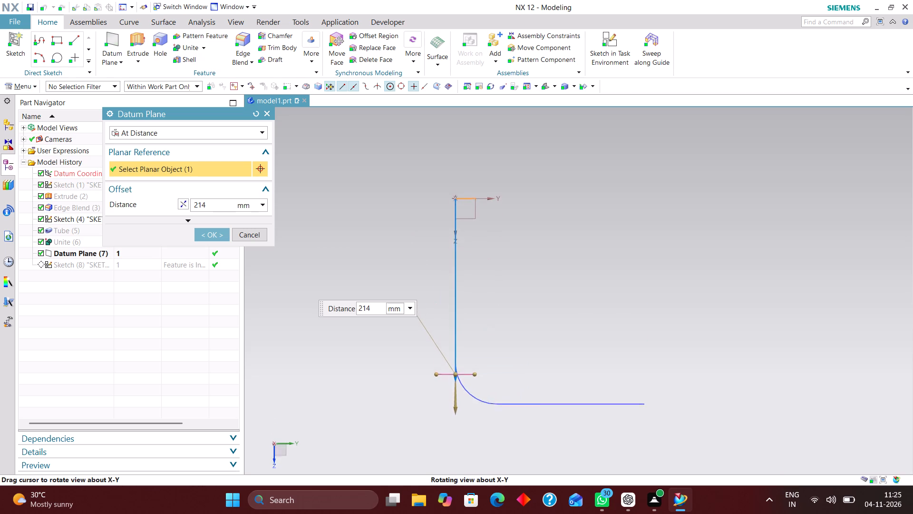
middle_click_drag(636, 264, 621, 396)
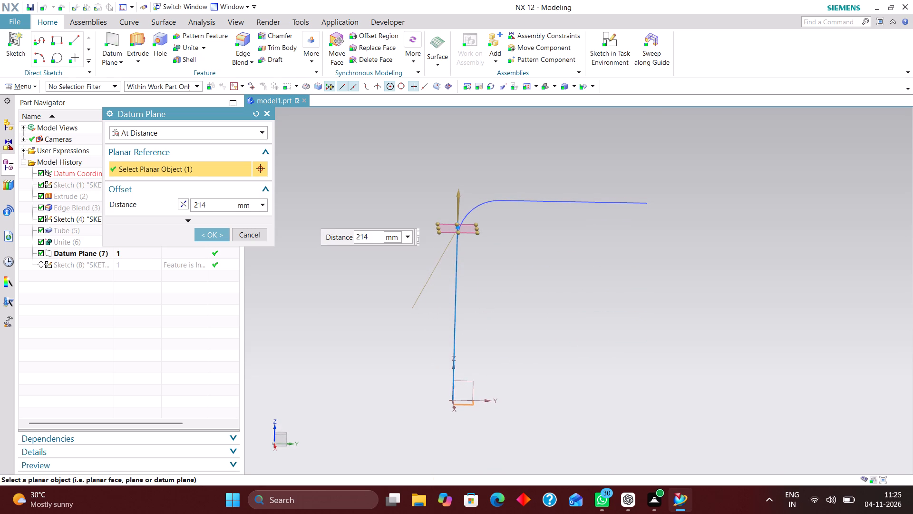
left_click_drag(376, 234, 341, 235)
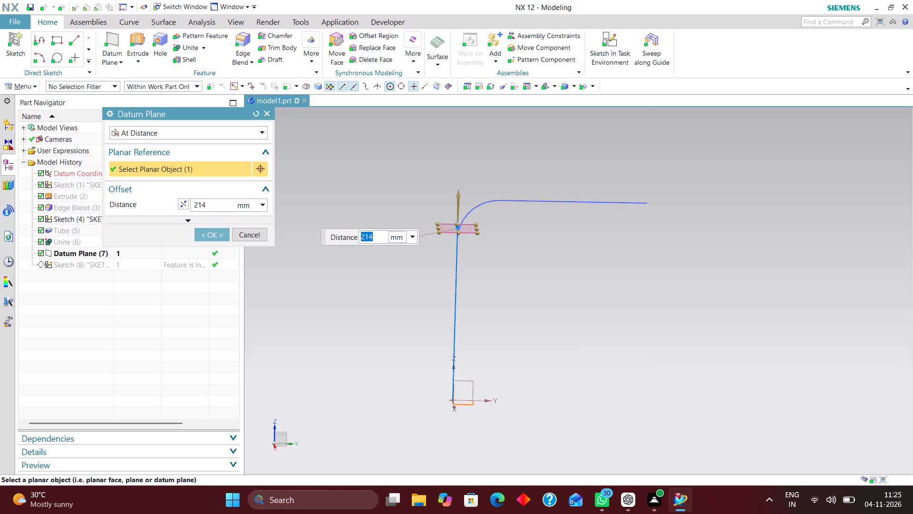
type("250")
key("Return")
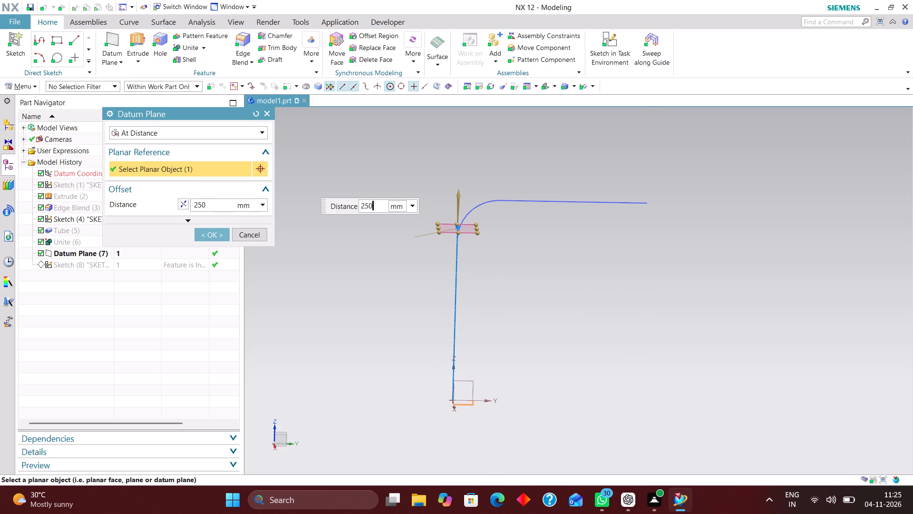
left_click(225, 234)
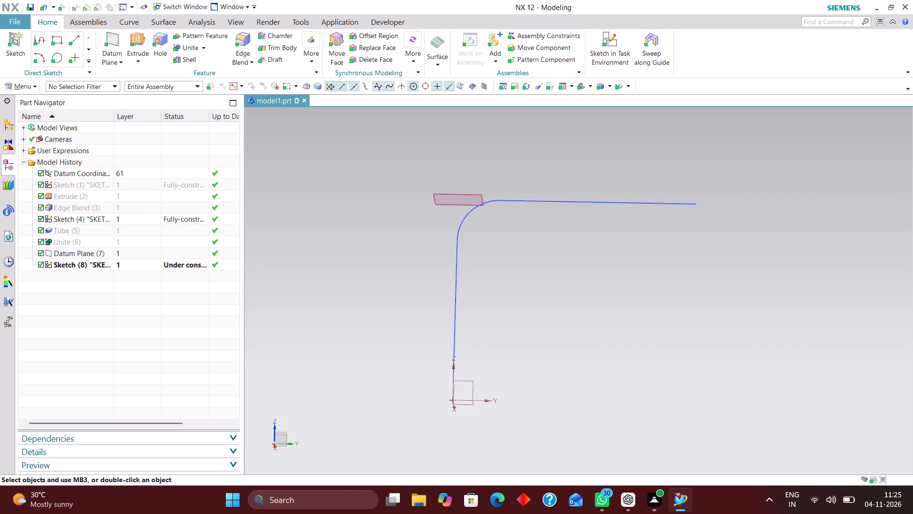
Open the second path line, Sketch (8), for editing with rollback and exit it.
right_click_drag(718, 258, 626, 257)
middle_click_drag(660, 263, 593, 260)
right_click_drag(703, 263, 520, 264)
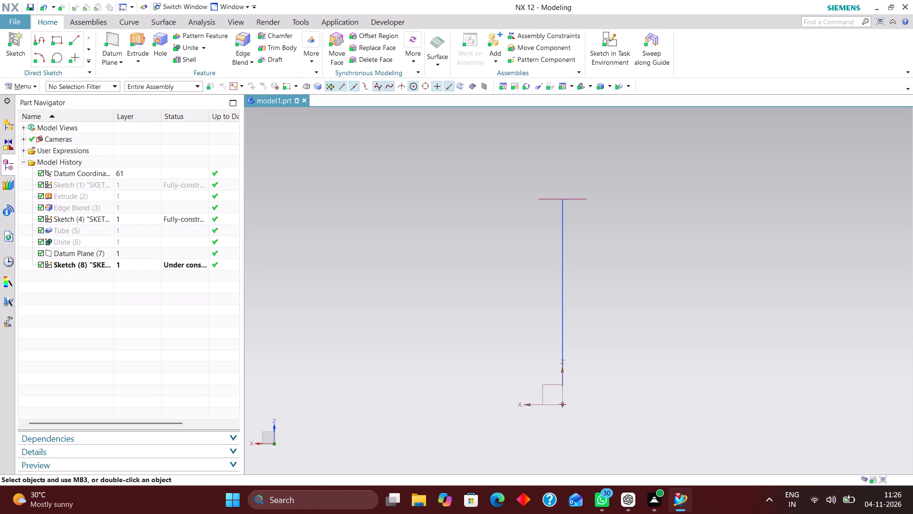
scroll(587, 318, "up", 2)
scroll(490, 319, "down", 3)
middle_click_drag(473, 313, 506, 317)
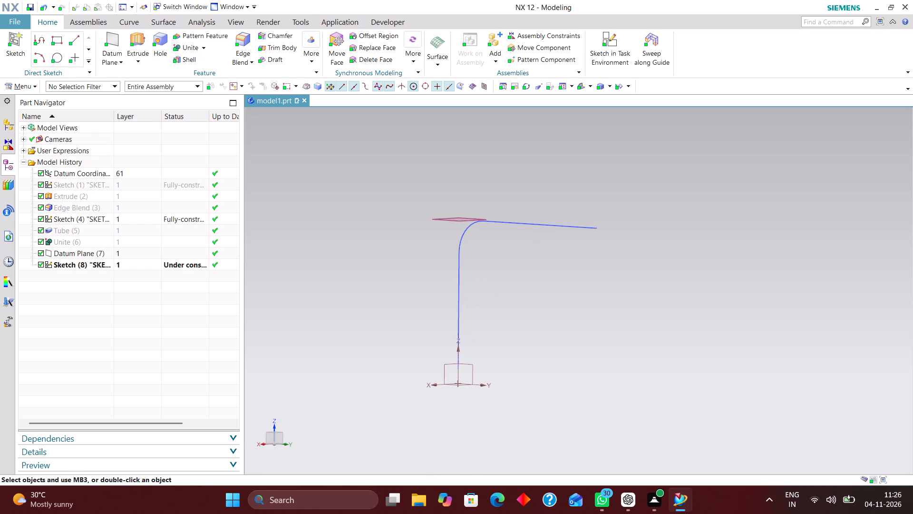
left_click(138, 219)
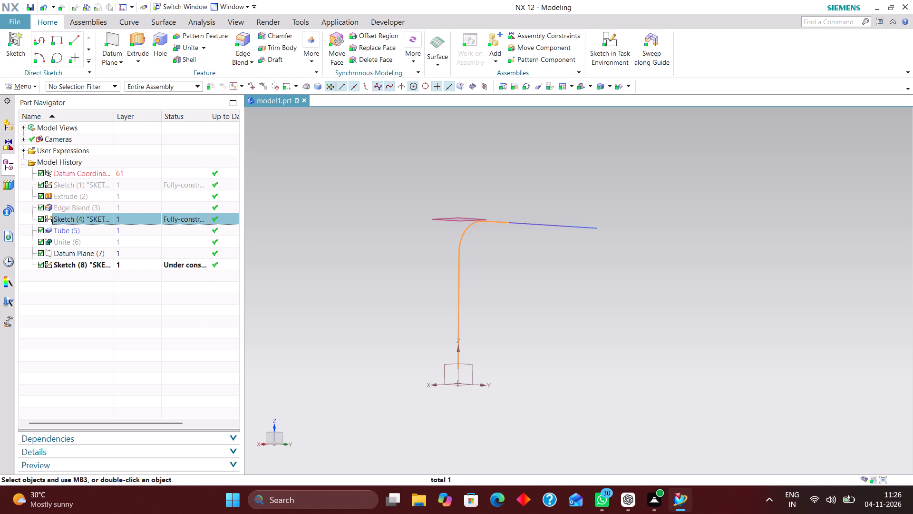
left_click(139, 266)
right_click(139, 264)
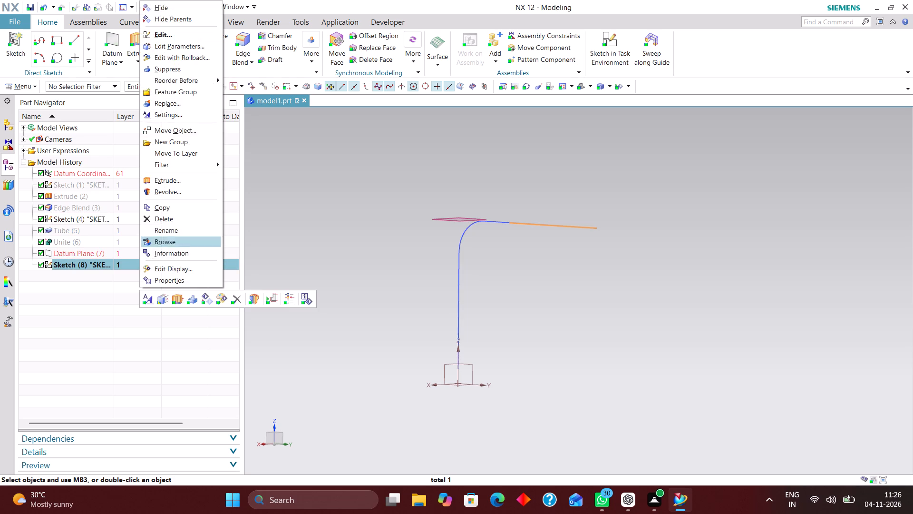
left_click(188, 58)
scroll(478, 250, "down", 3)
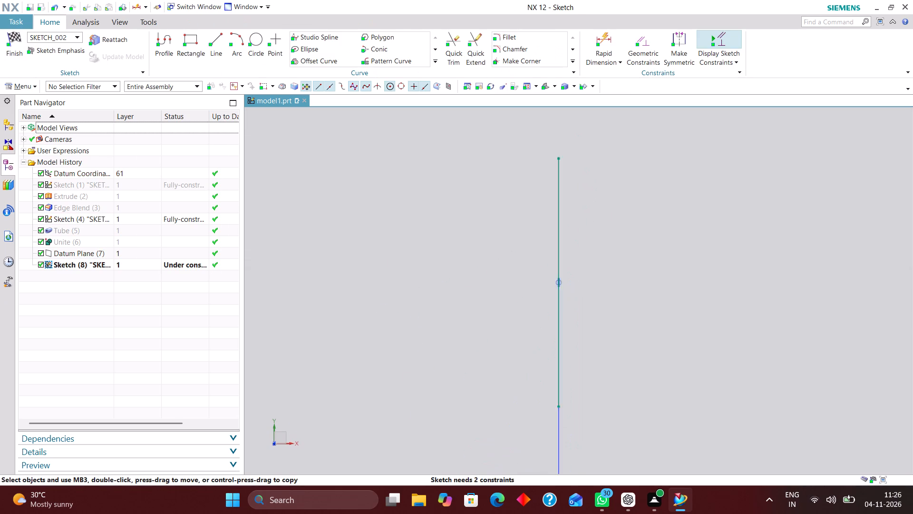
scroll(478, 251, "down", 2)
left_click(21, 37)
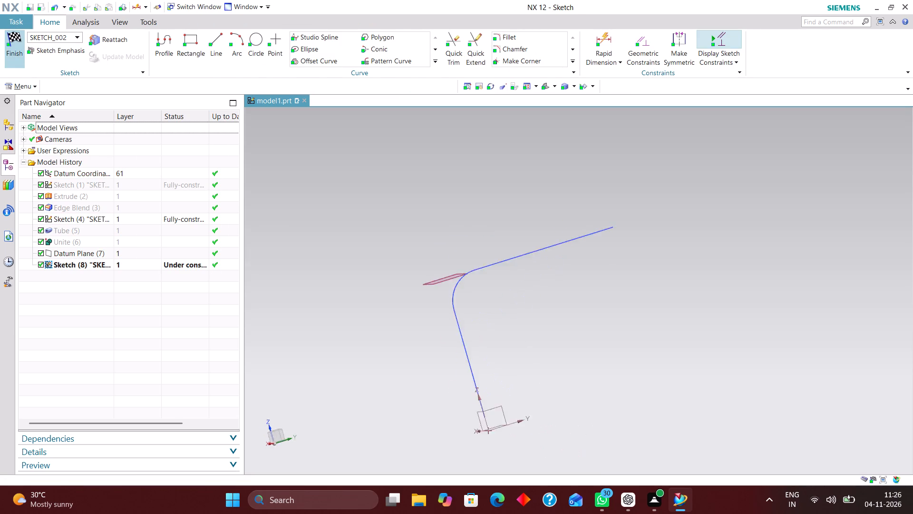
Examine how the second path line lies relative to the first tube path from several views, with Sketch (8) highlighted.
middle_click_drag(526, 257, 552, 244)
middle_click_drag(554, 240, 559, 257)
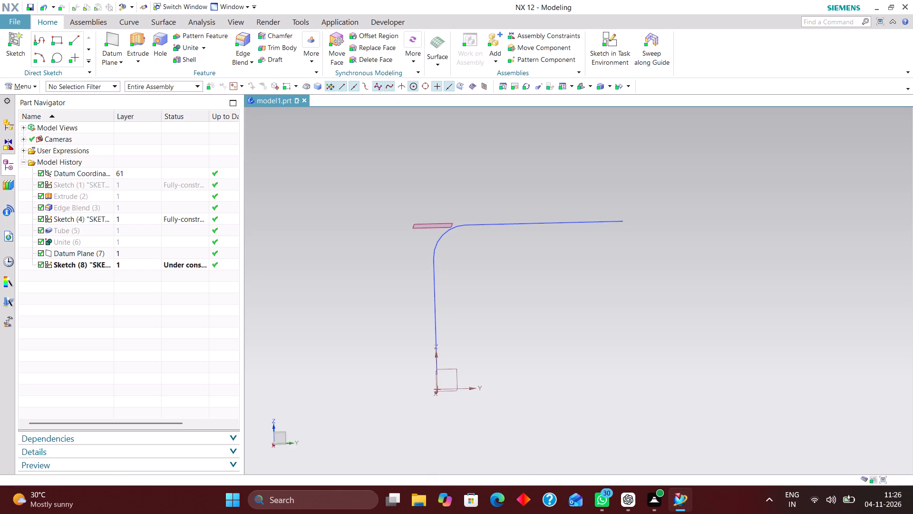
left_click(140, 266)
right_click(139, 267)
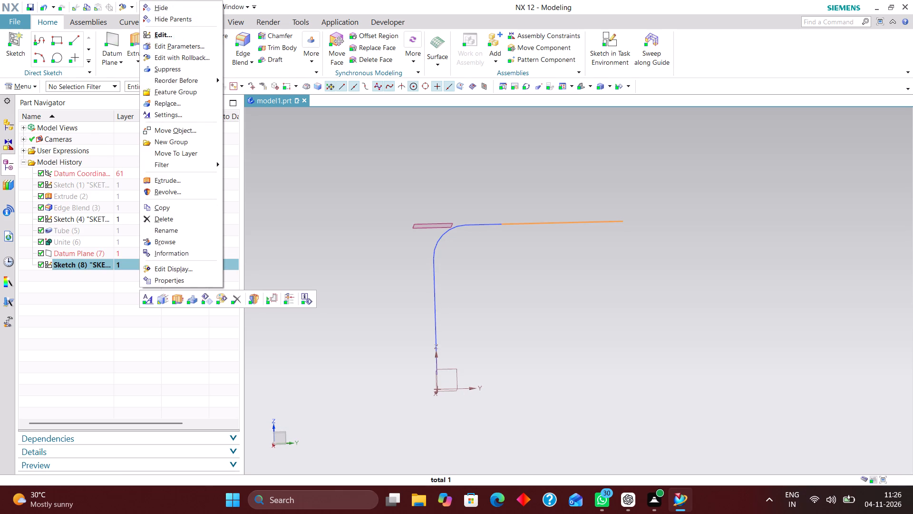
left_click(566, 344)
scroll(508, 219, "up", 6)
scroll(513, 273, "up", 4)
scroll(519, 227, "down", 2)
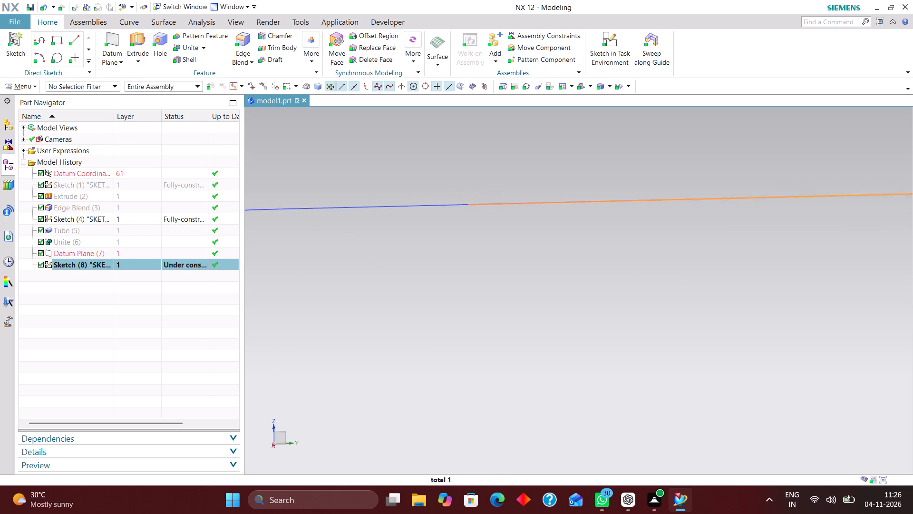
scroll(520, 232, "down", 1)
middle_click_drag(554, 259, 497, 309)
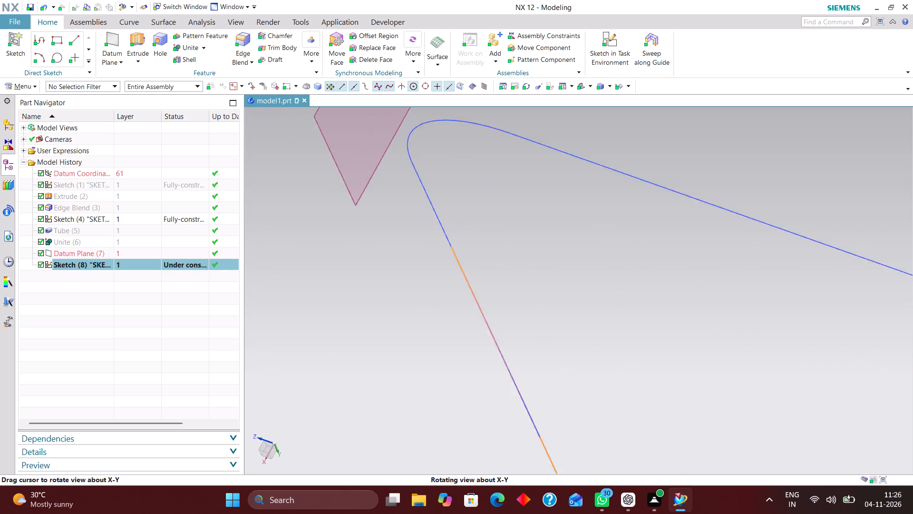
middle_click_drag(497, 309, 554, 275)
scroll(555, 264, "down", 5)
middle_click_drag(591, 331, 610, 305)
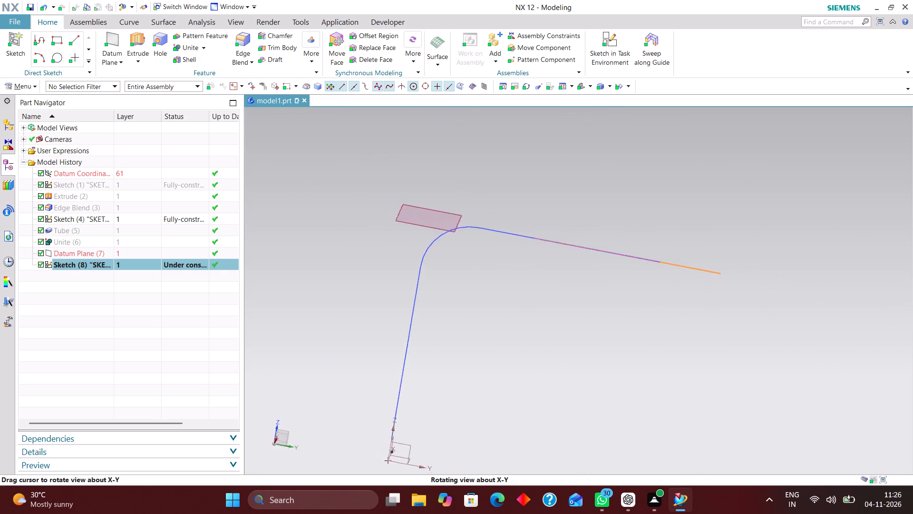
middle_click_drag(610, 305, 589, 320)
scroll(636, 329, "down", 2)
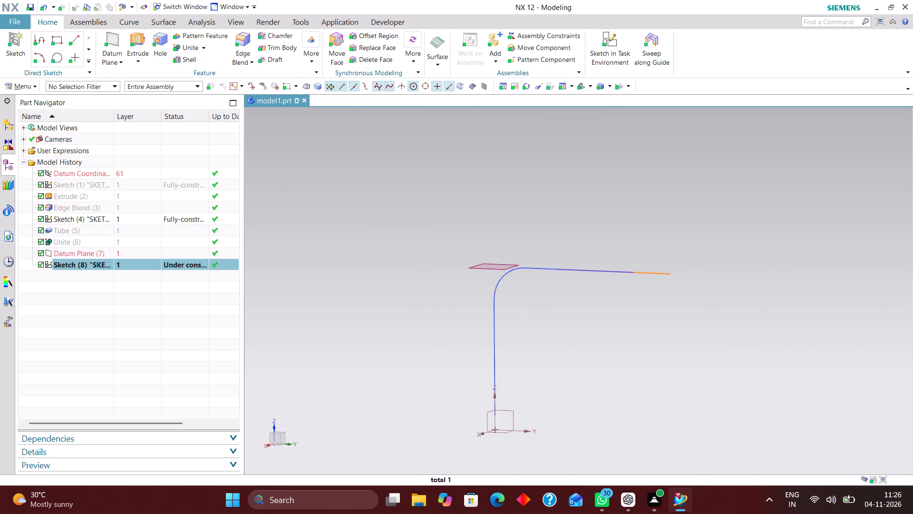
Show the hidden Tube (5) so the solid model is displayed with the path sketches.
right_click(129, 228)
left_click(153, 233)
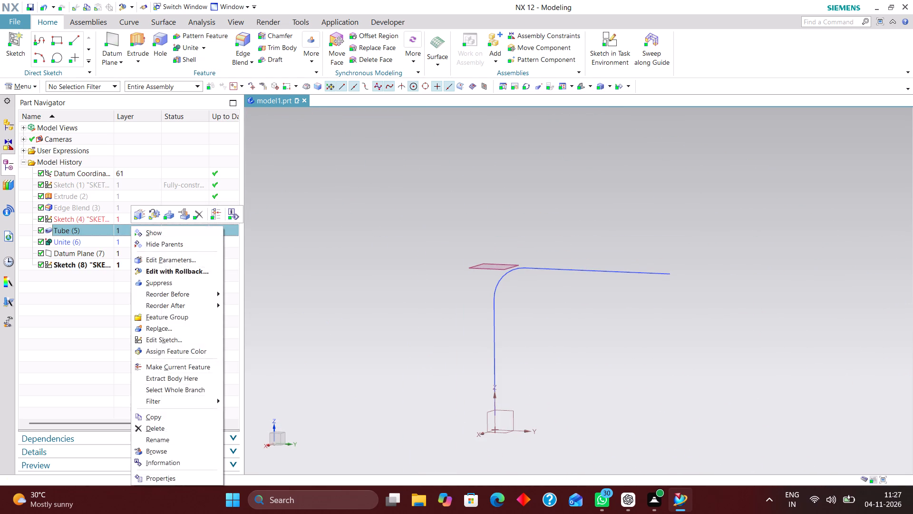
middle_click_drag(715, 344, 735, 336)
middle_click(734, 336)
Open the second path, Sketch (8), for editing with rollback.
left_click(136, 266)
right_click(138, 265)
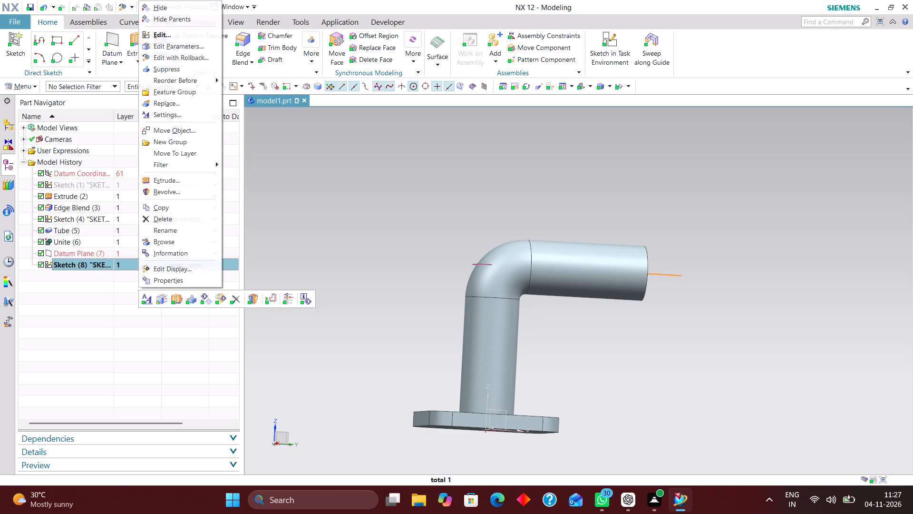
left_click(199, 56)
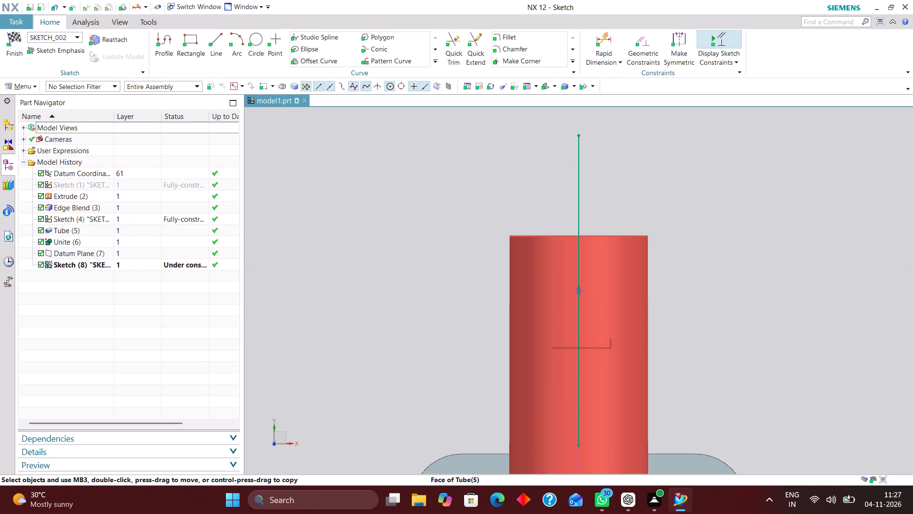
Draw a horizontal line beyond the vertical path line's far end, starting at about XC 25, YC 330 and running in +X.
scroll(650, 323, "down", 3)
scroll(665, 364, "down", 2)
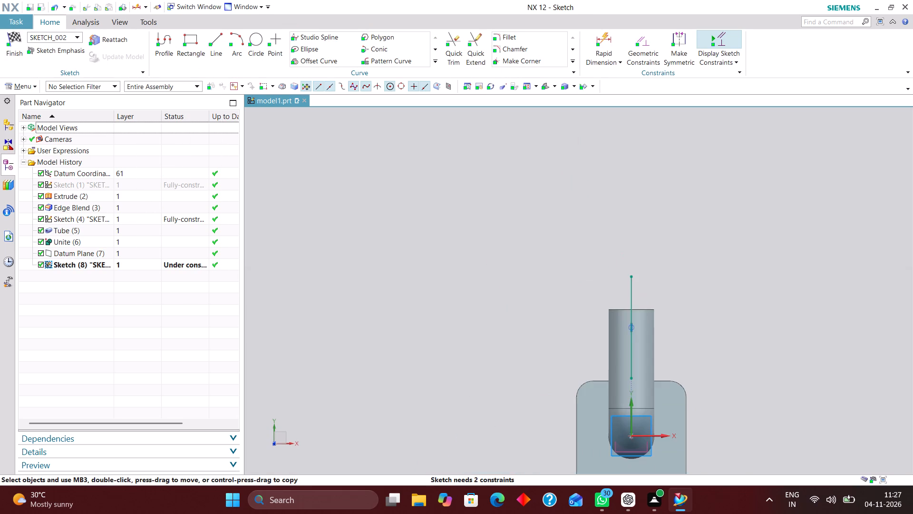
scroll(647, 332, "up", 5)
scroll(586, 346, "down", 3)
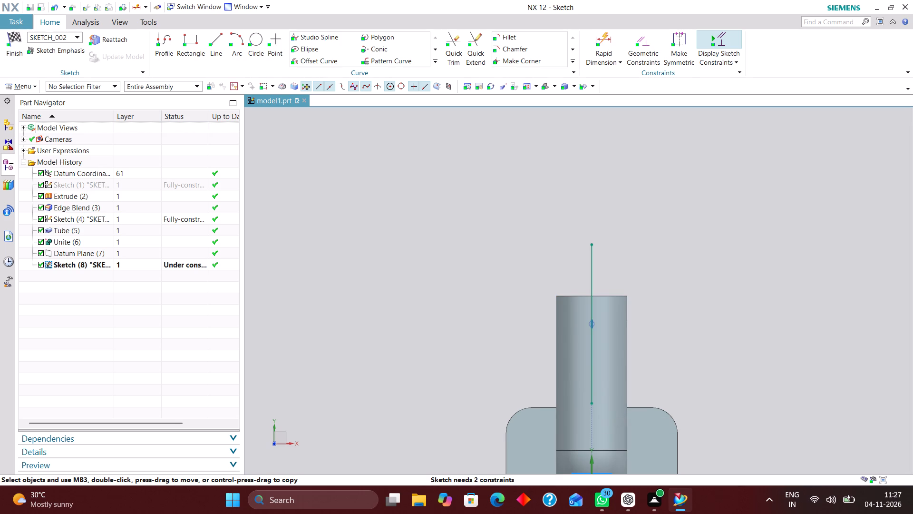
left_click(212, 37)
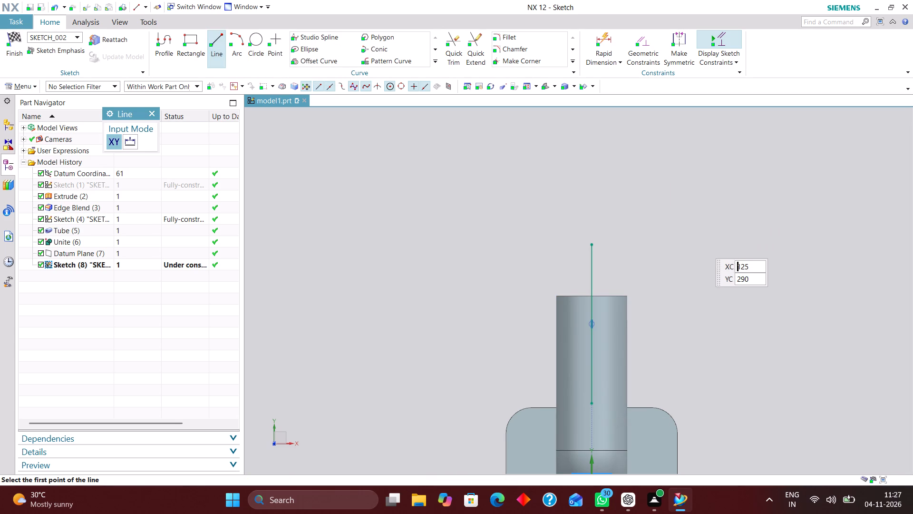
left_click(613, 210)
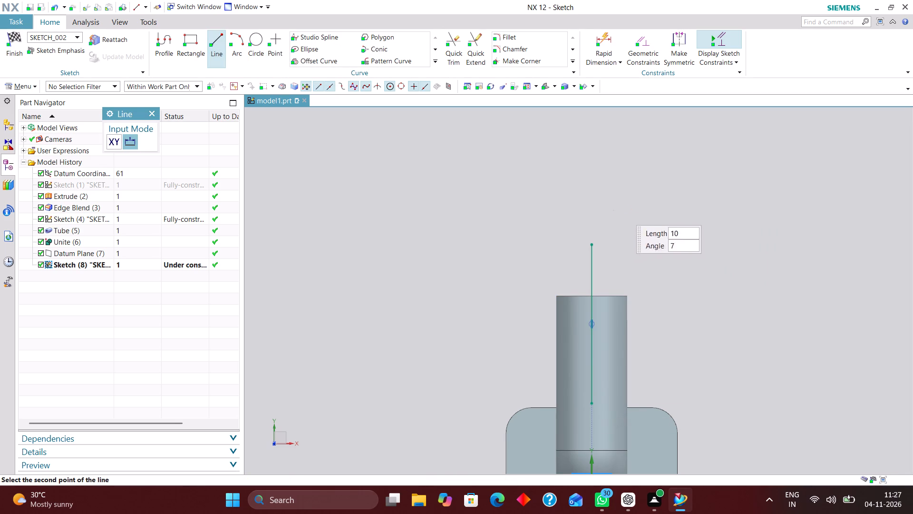
left_click(763, 211)
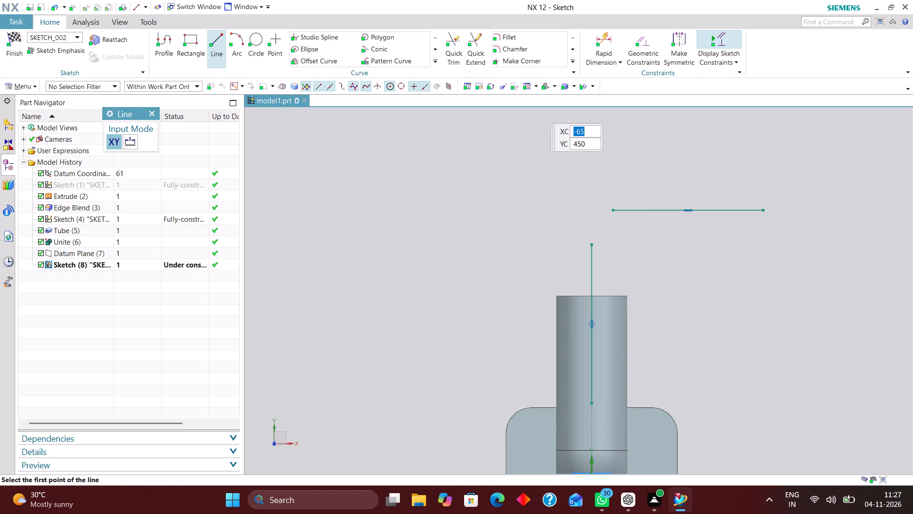
Draw a three-point arc connecting the horizontal line's near end to the upper end of the vertical path line.
left_click(243, 42)
scroll(609, 237, "up", 2)
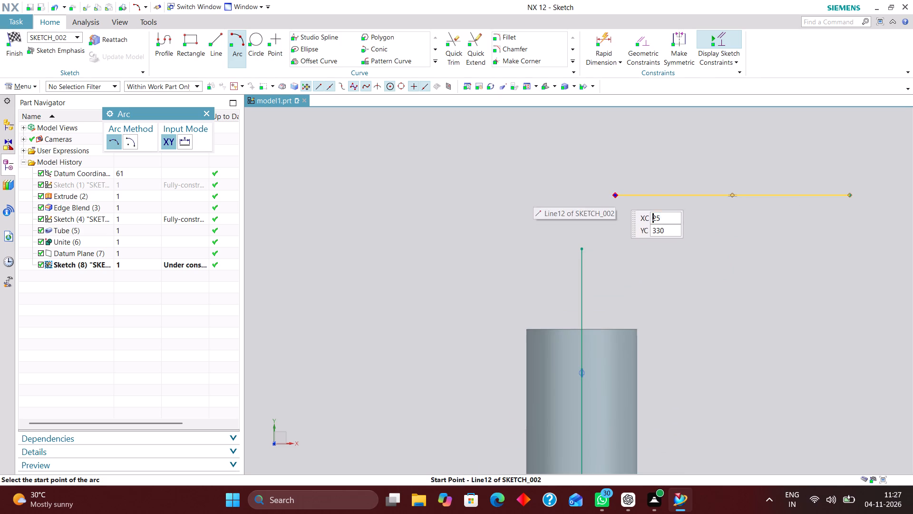
left_click(615, 194)
left_click(583, 245)
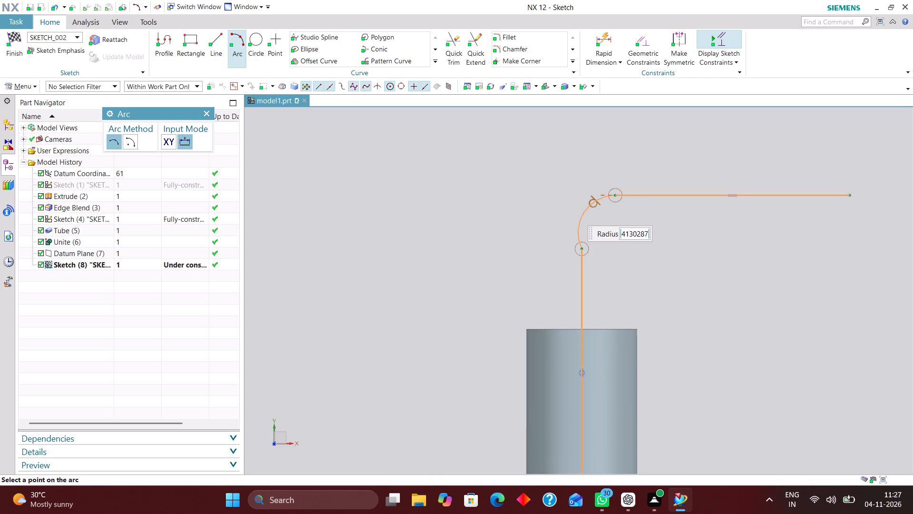
left_click(585, 211)
Apply a Tangent constraint between the arc and the horizontal line.
left_click(642, 39)
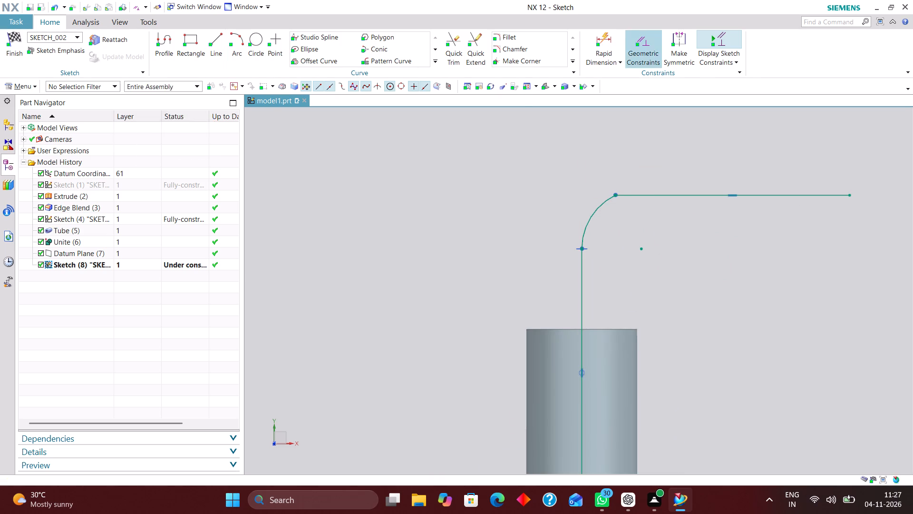
left_click(155, 150)
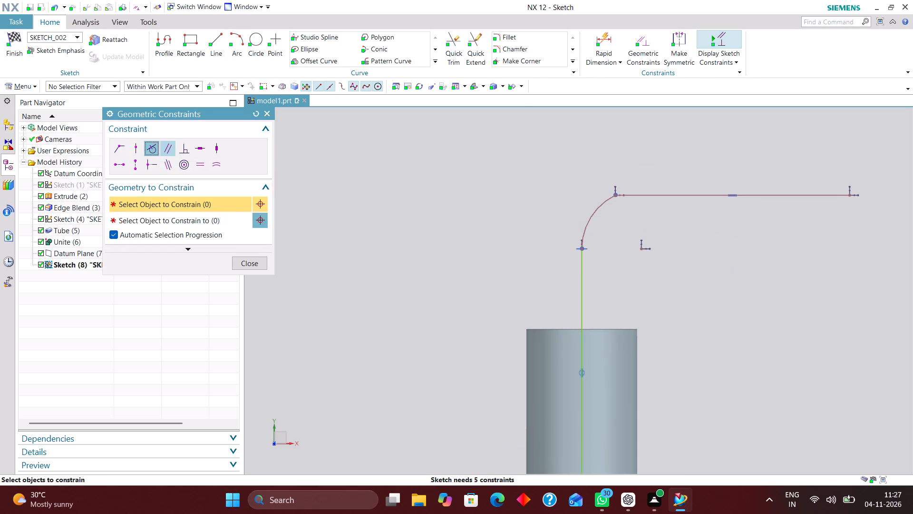
left_click(588, 219)
left_click(643, 196)
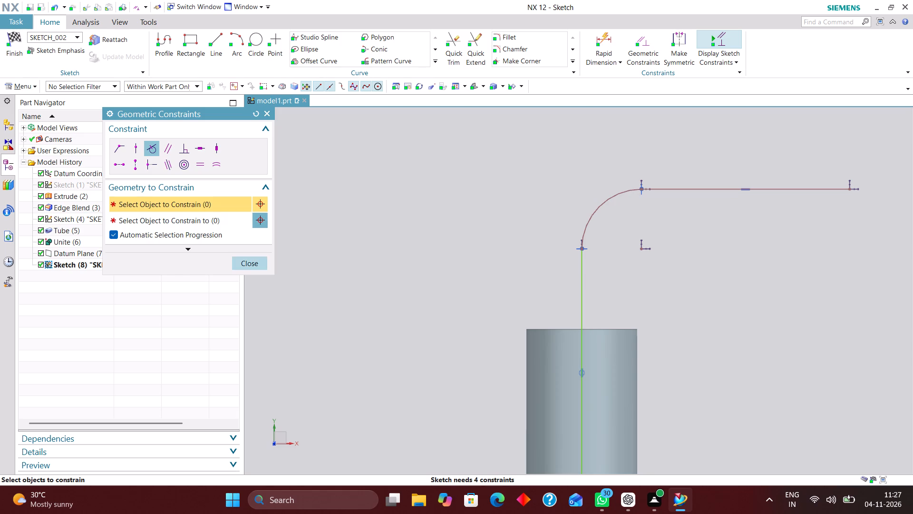
left_click(254, 259)
Dimension the vertical distance from the sketch's X axis to the arc's centre as 180 mm.
scroll(386, 241, "down", 2)
scroll(515, 213, "down", 1)
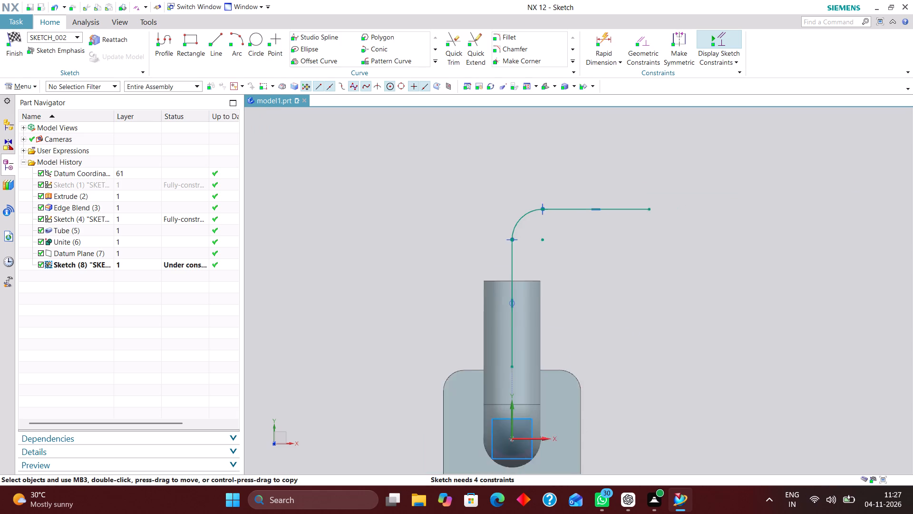
scroll(515, 213, "down", 1)
scroll(519, 382, "up", 4)
scroll(525, 393, "down", 3)
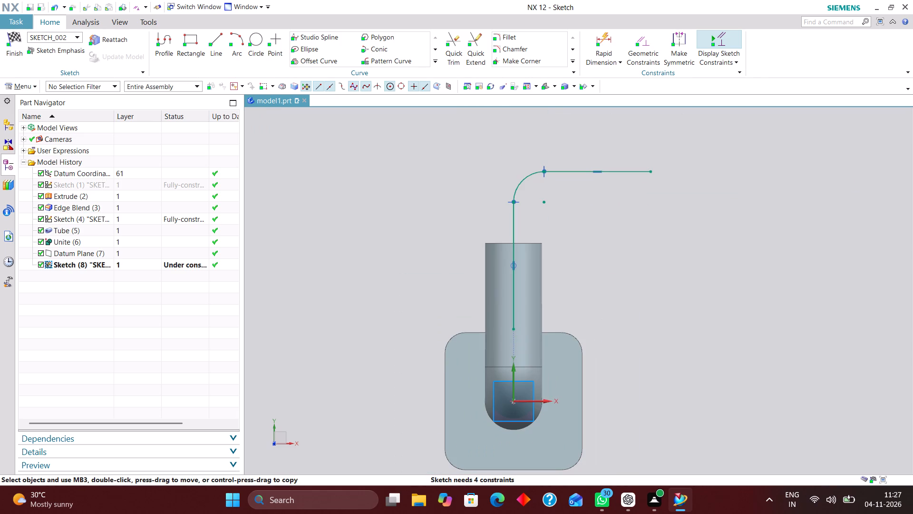
left_click(608, 36)
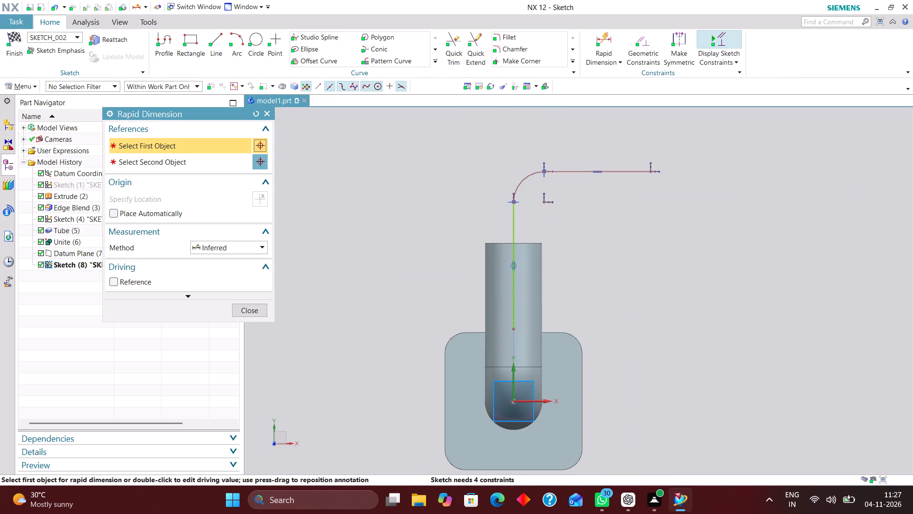
left_click(541, 402)
left_click(547, 199)
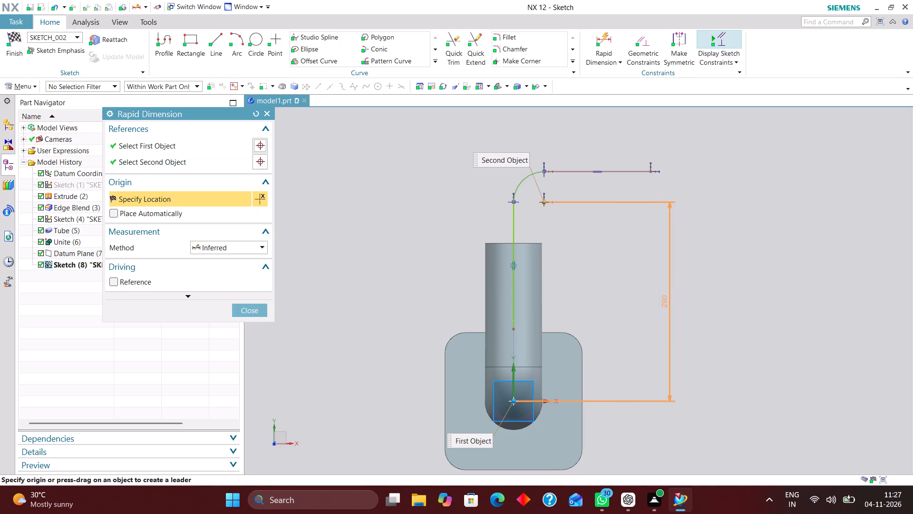
left_click(664, 294)
type("180")
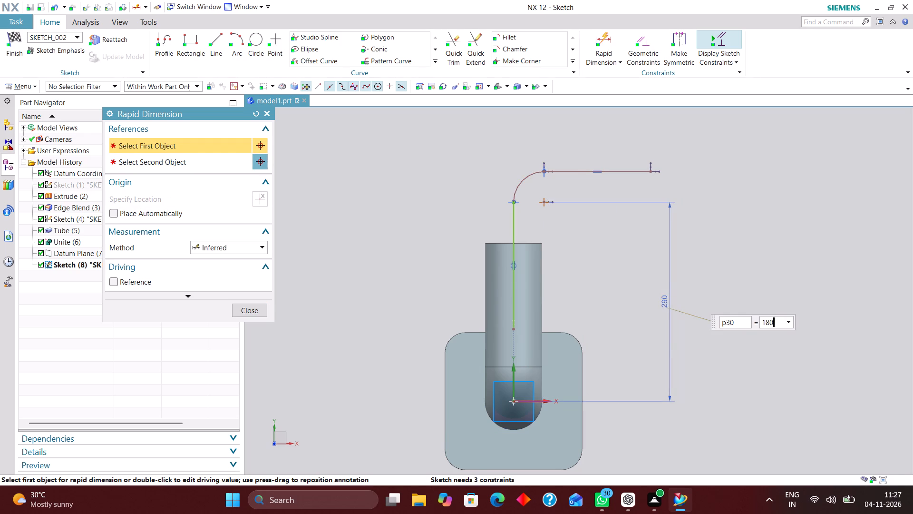
key("Return")
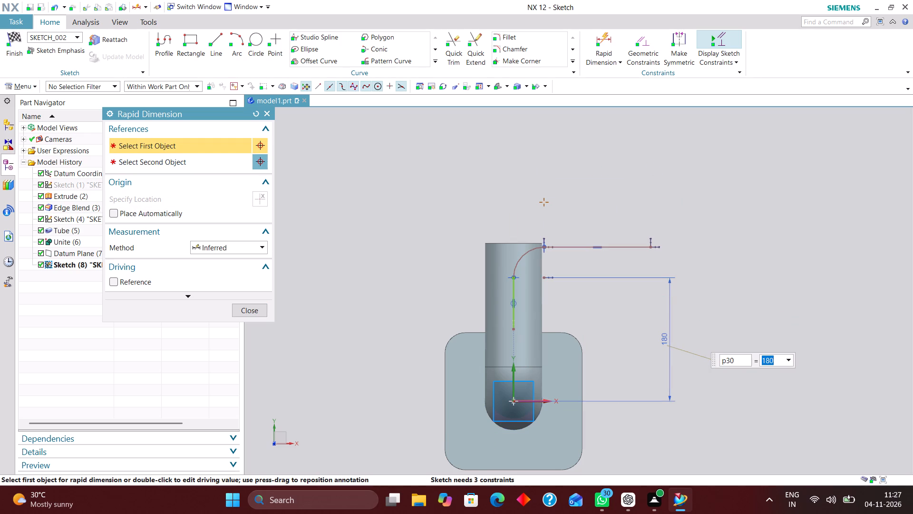
scroll(447, 289, "up", 3)
left_click(260, 310)
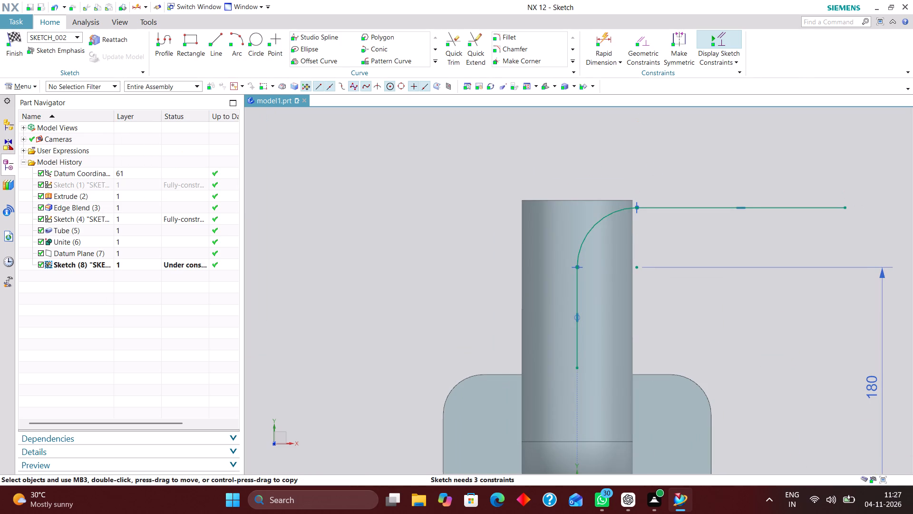
Constrain the vertical path line's lower endpoint onto the sketch's X axis with a Point on Curve constraint.
scroll(533, 141, "down", 2)
scroll(576, 303, "up", 4)
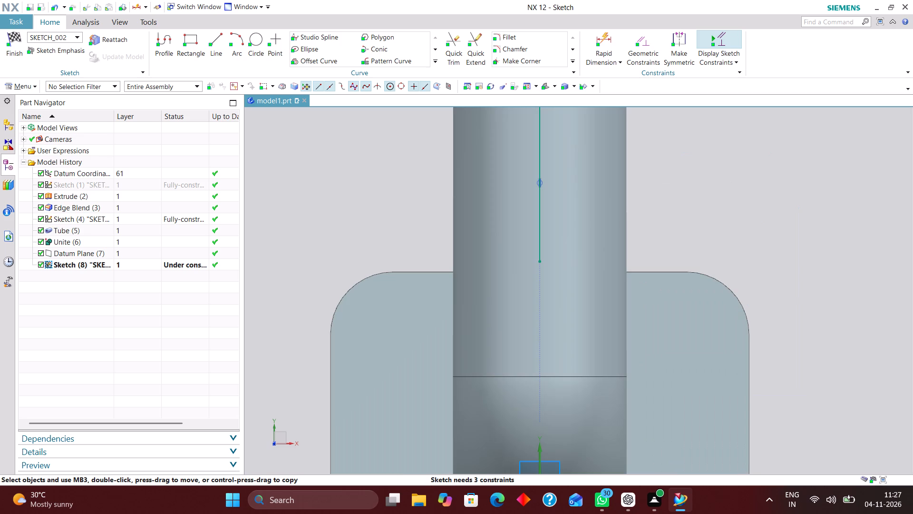
scroll(532, 223, "down", 2)
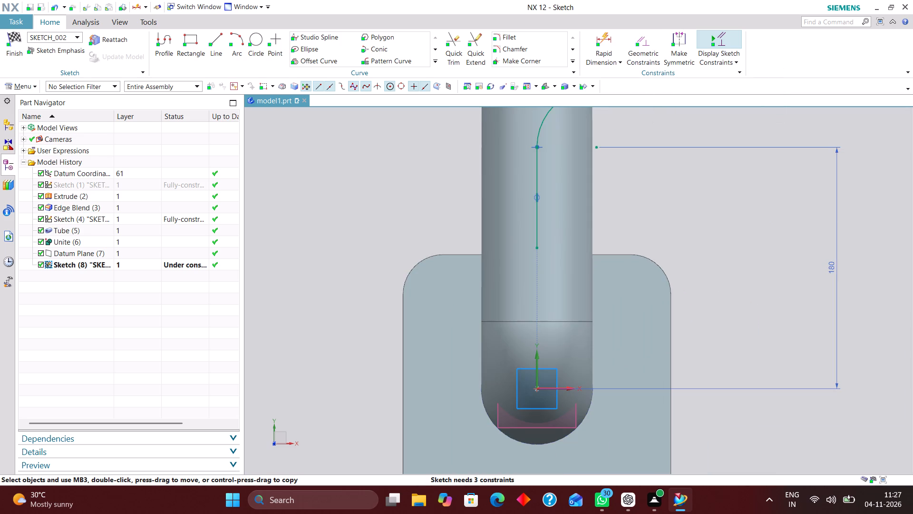
left_click(642, 40)
left_click(136, 149)
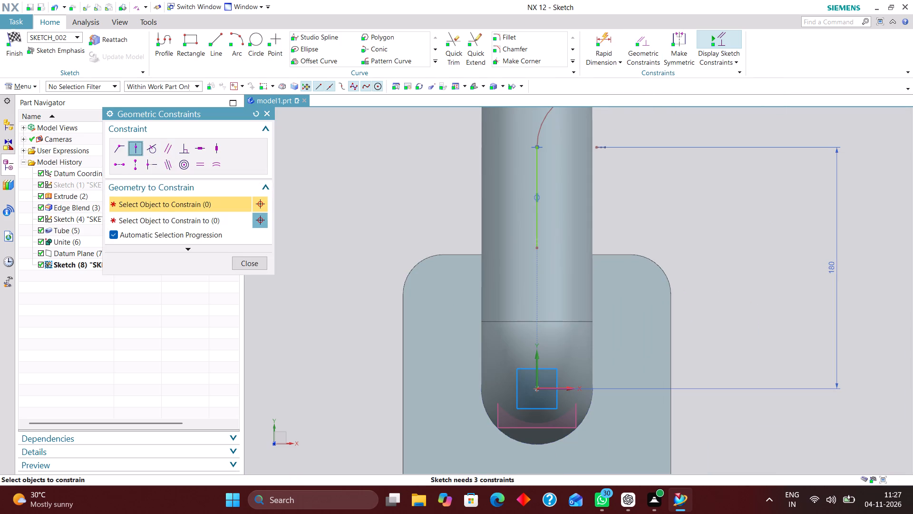
left_click(253, 263)
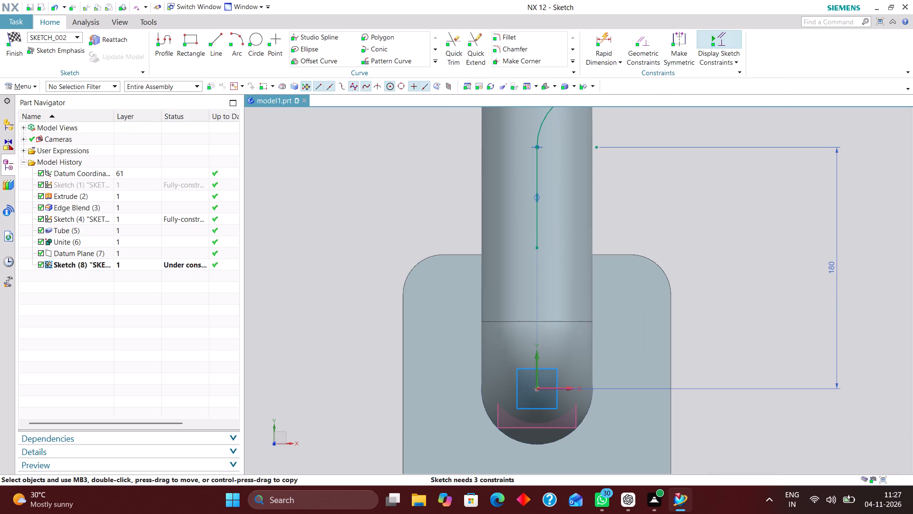
left_click(641, 40)
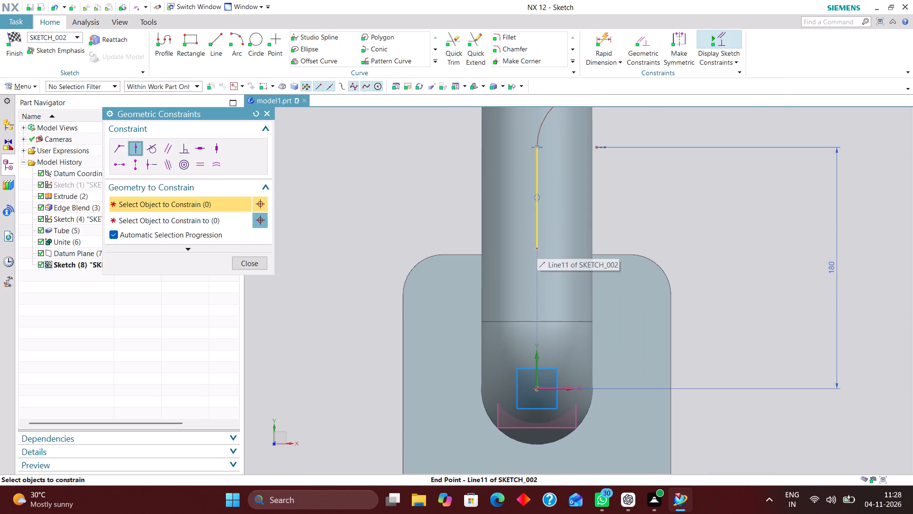
left_click(537, 248)
left_click(561, 387)
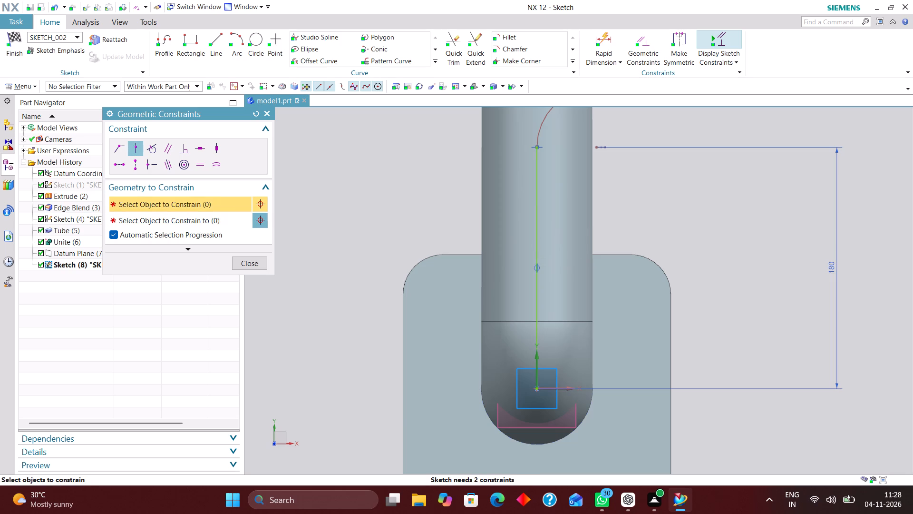
Add a radial dimension of 50 mm to the connecting arc.
scroll(635, 359, "down", 3)
scroll(685, 268, "up", 3)
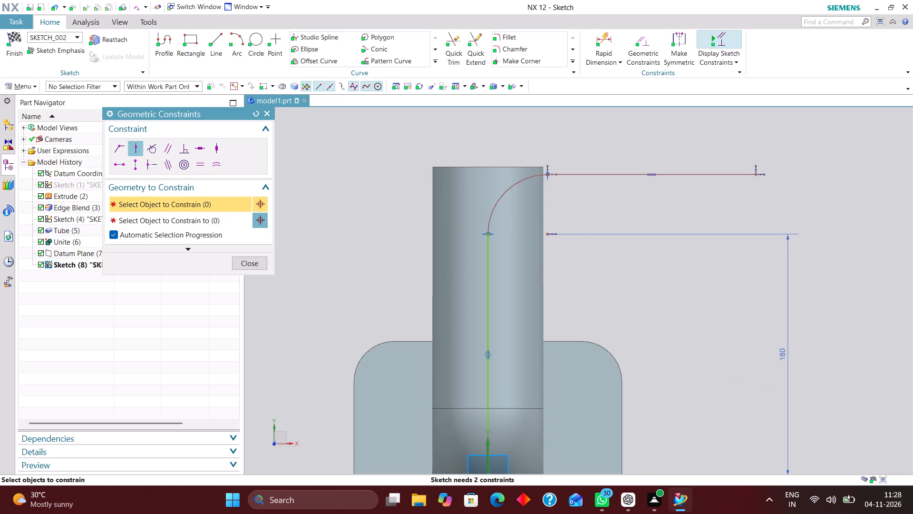
left_click(603, 45)
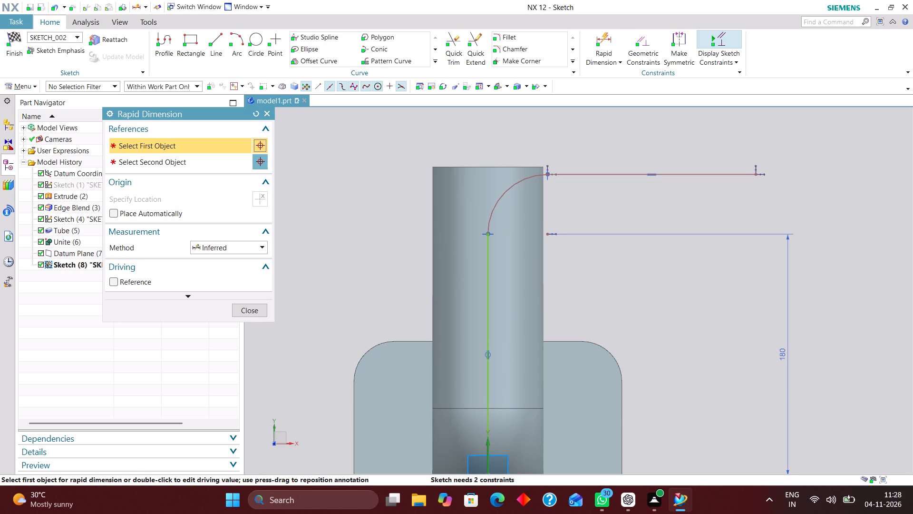
left_click(243, 245)
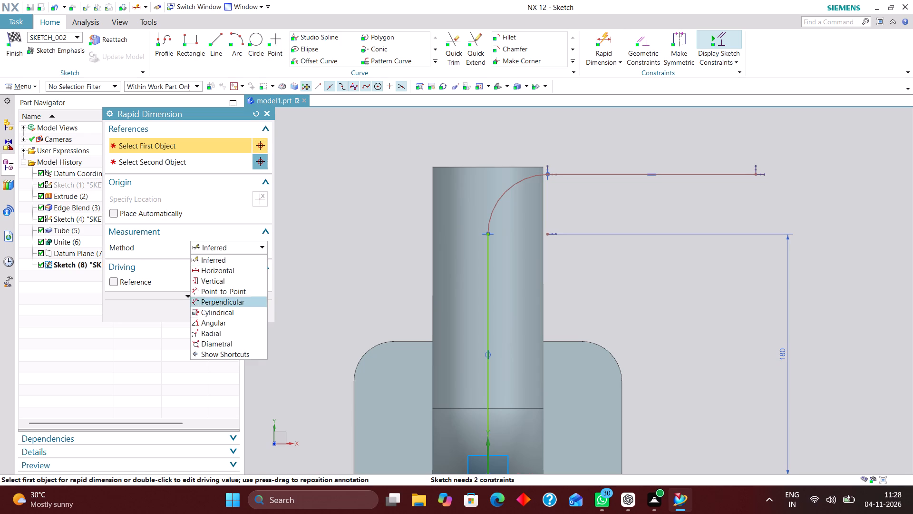
left_click(221, 335)
left_click(495, 206)
left_click(378, 144)
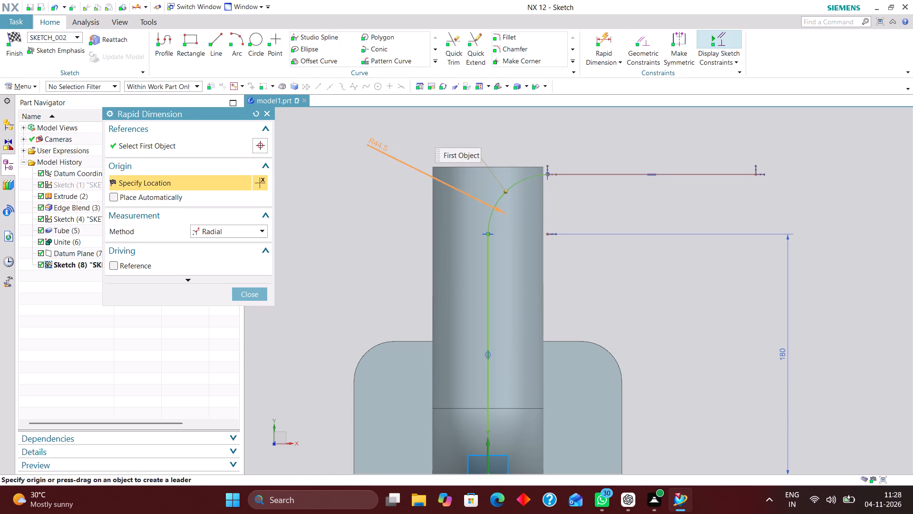
type("50")
key("Return")
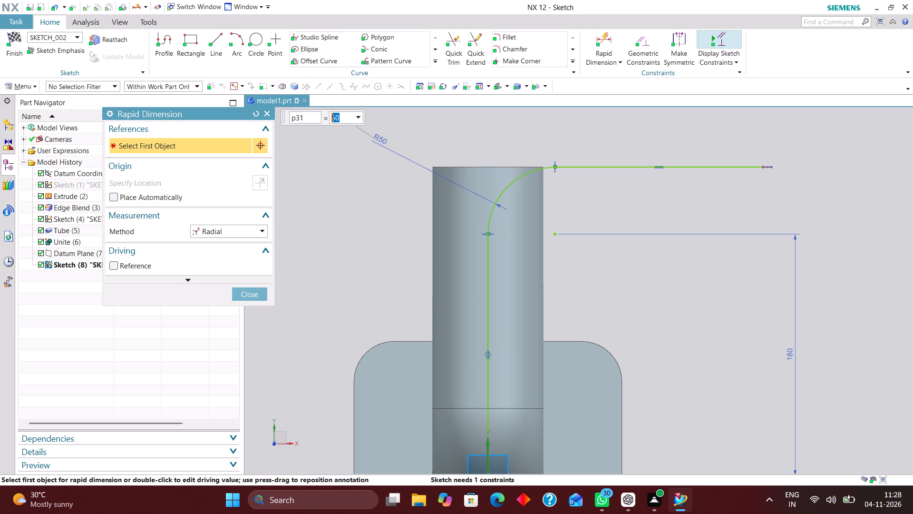
scroll(652, 110, "down", 2)
scroll(620, 189, "up", 3)
scroll(592, 188, "down", 1)
scroll(572, 119, "up", 5)
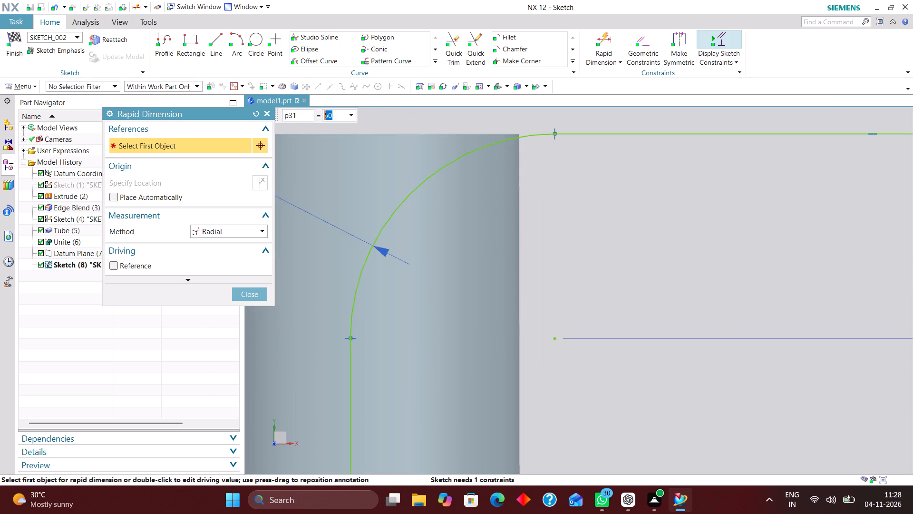
scroll(584, 155, "down", 6)
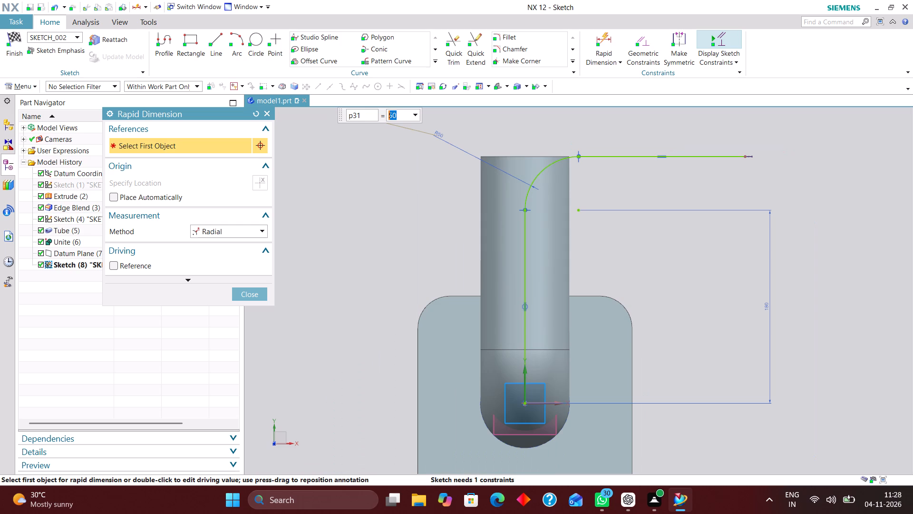
middle_click(708, 232)
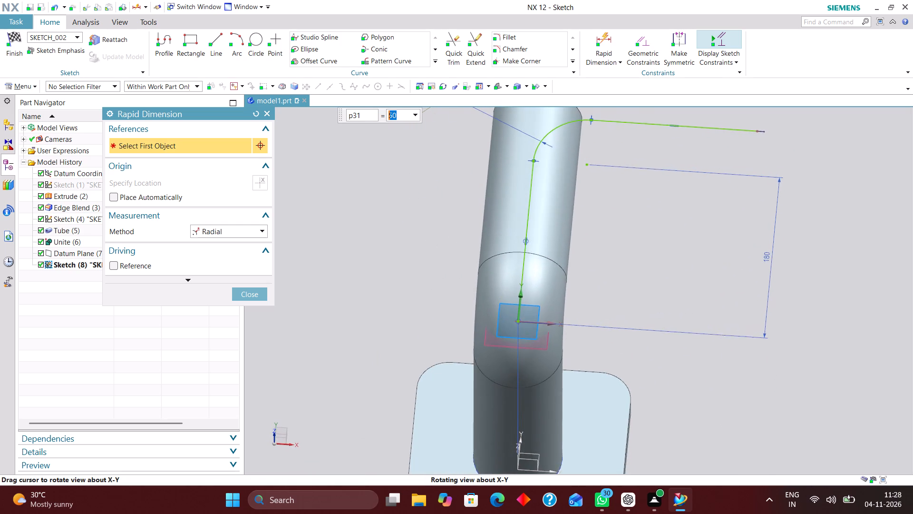
left_click(247, 292)
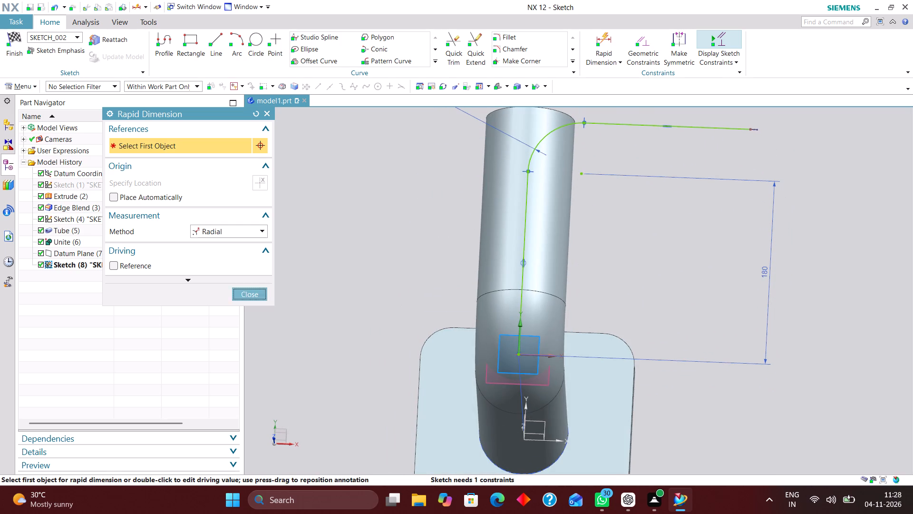
Leave the dimensioning command and finish Sketch (8) with the second tube path.
left_click_drag(29, 37, 29, 41)
left_click(338, 174)
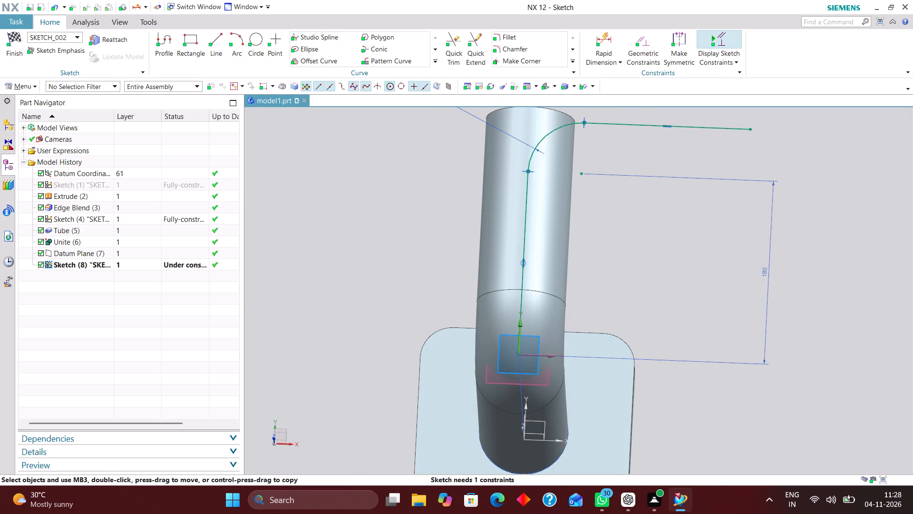
left_click(16, 36)
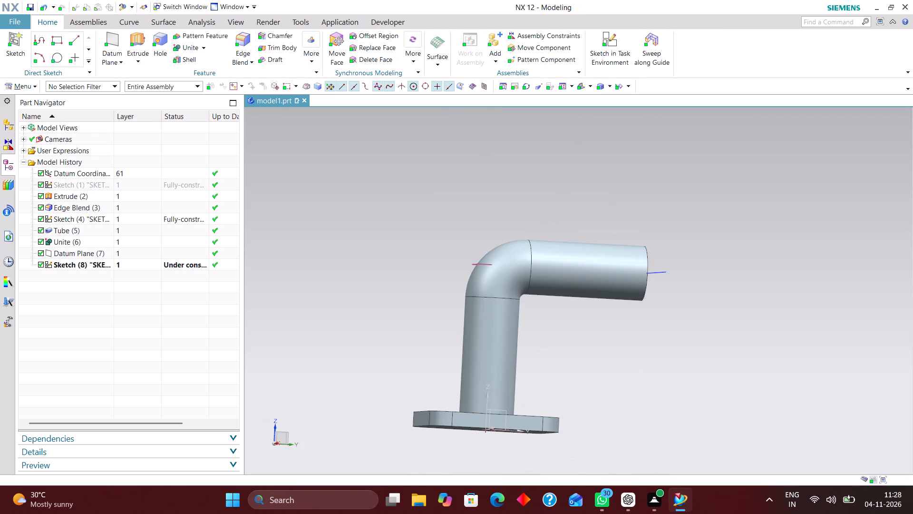
Create a Tube along the three tangent curves of Sketch (8) with outer diameter 83 mm and inner diameter 67 mm.
scroll(407, 164, "down", 2)
middle_click_drag(555, 204, 549, 216)
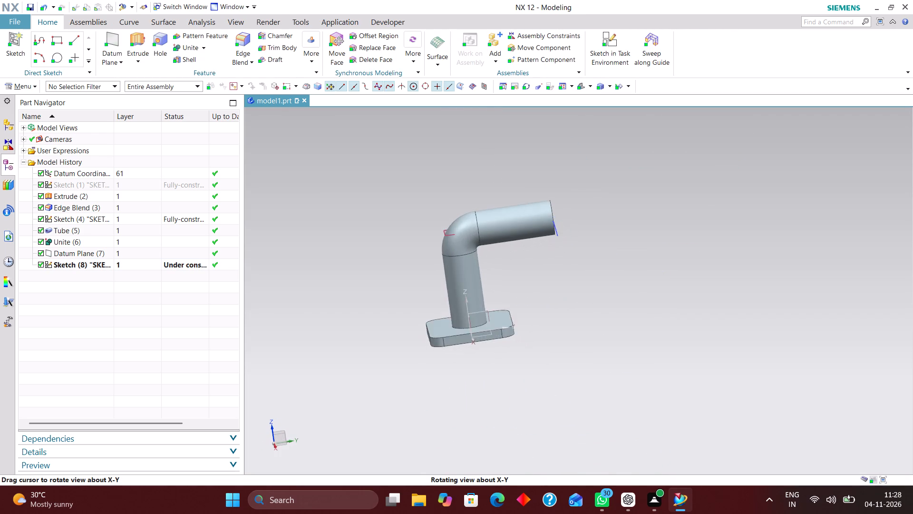
middle_click_drag(549, 216, 558, 219)
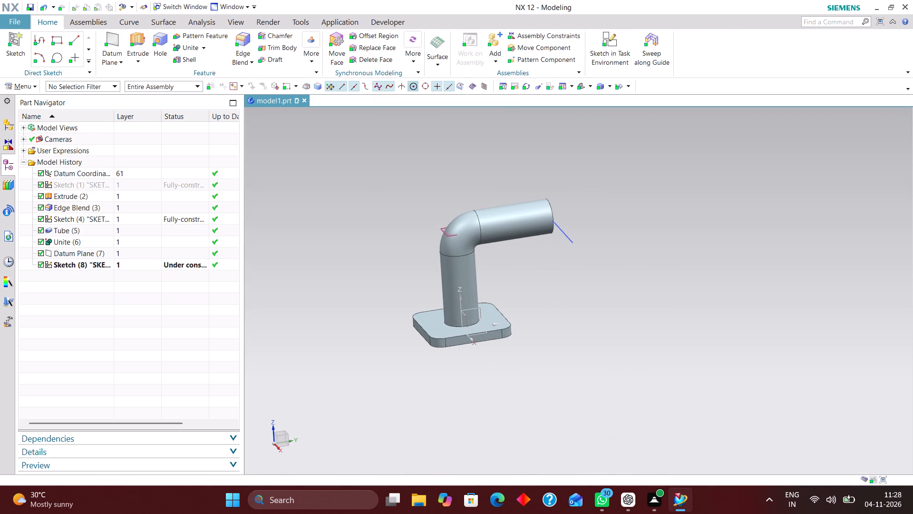
left_click(438, 64)
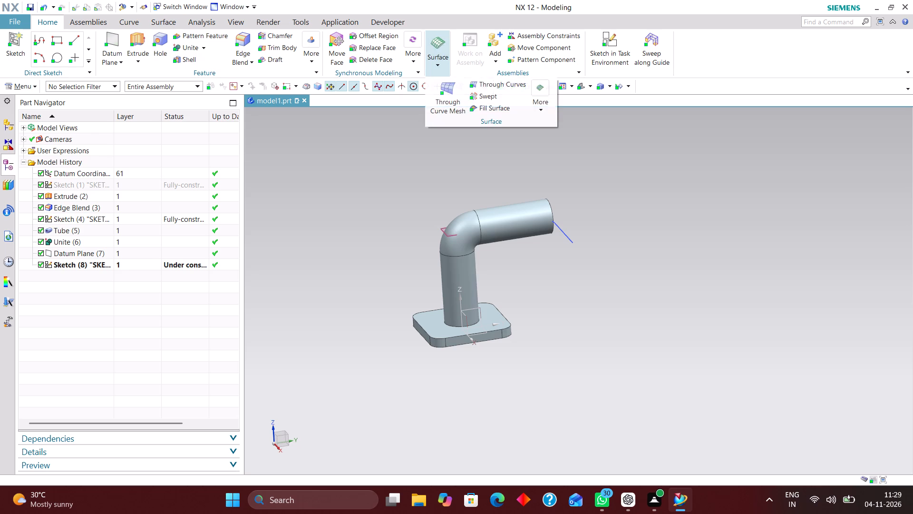
double_click(440, 72)
left_click(543, 106)
left_click(543, 134)
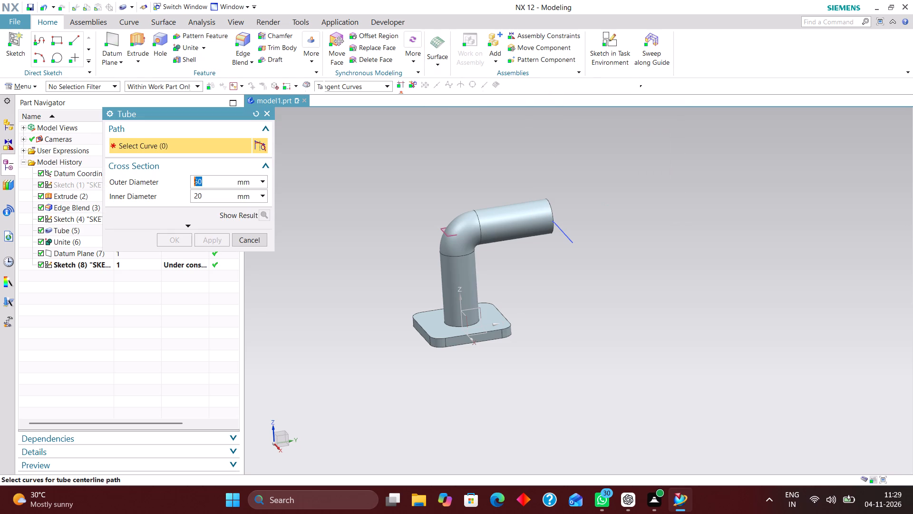
left_click(565, 229)
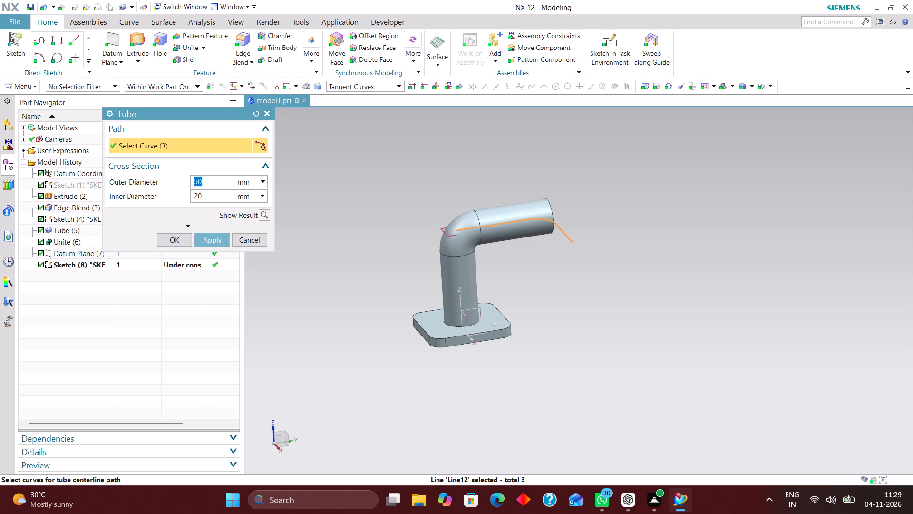
left_click_drag(210, 179, 175, 180)
key("8")
key("3")
left_click_drag(209, 195, 185, 200)
type("67")
key("Return")
left_click(210, 240)
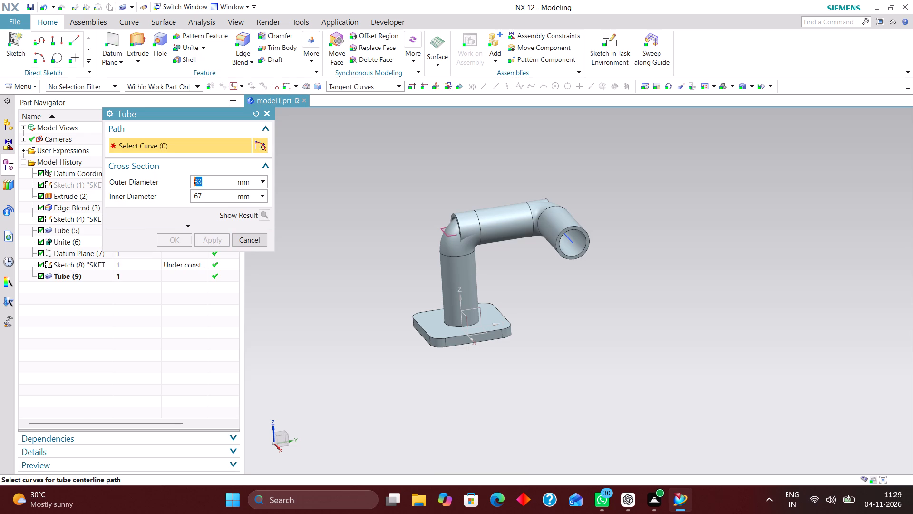
Examine the second tube from several sides, especially where it meets the first tube's bend, and close the Tube command.
middle_click_drag(637, 234, 634, 295)
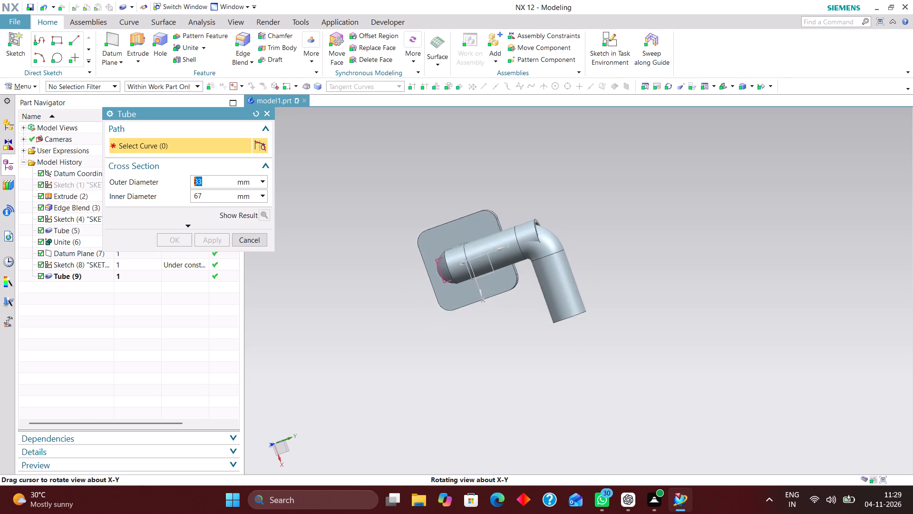
middle_click_drag(634, 295, 629, 296)
scroll(631, 296, "up", 1)
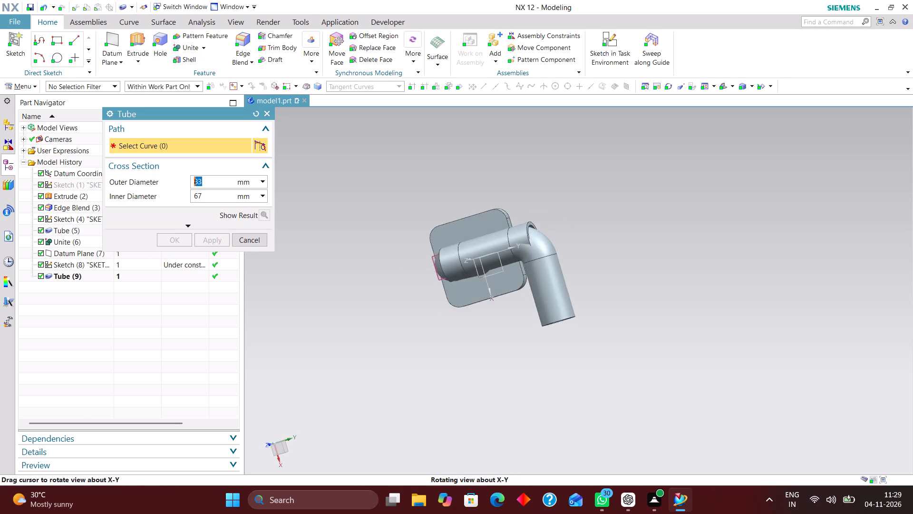
middle_click_drag(629, 296, 652, 243)
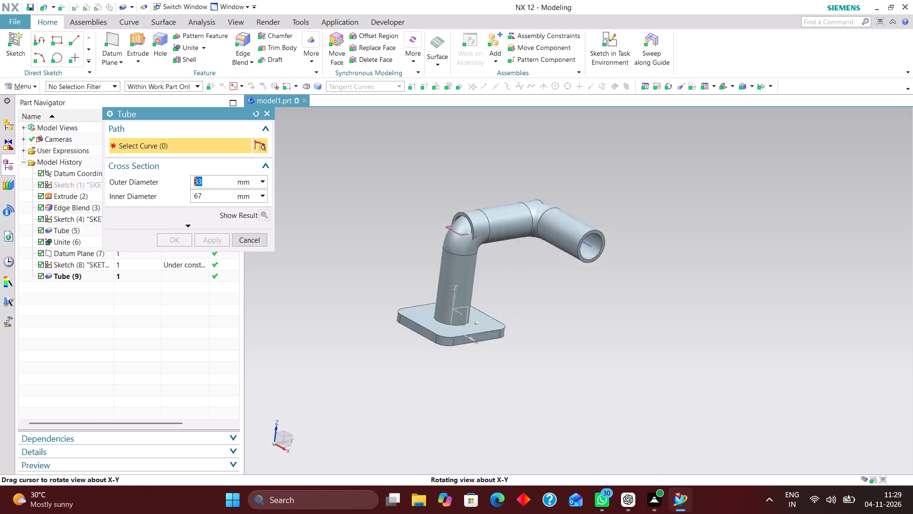
middle_click_drag(652, 243, 638, 241)
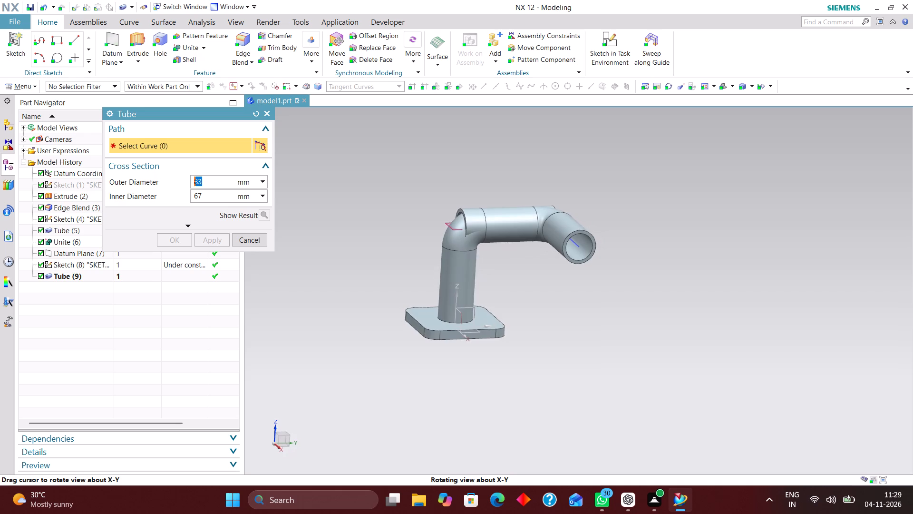
middle_click_drag(638, 241, 628, 237)
scroll(508, 248, "up", 4)
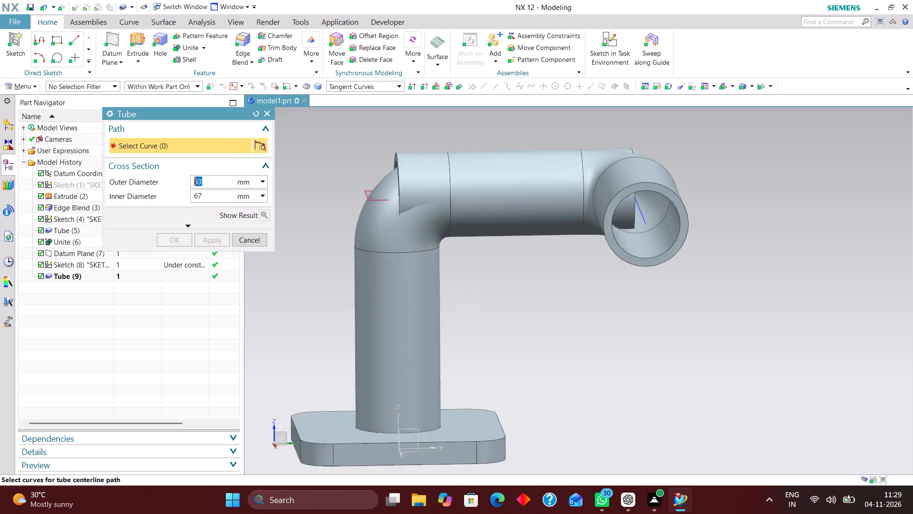
scroll(502, 249, "up", 1)
scroll(506, 210, "down", 3)
left_click(248, 239)
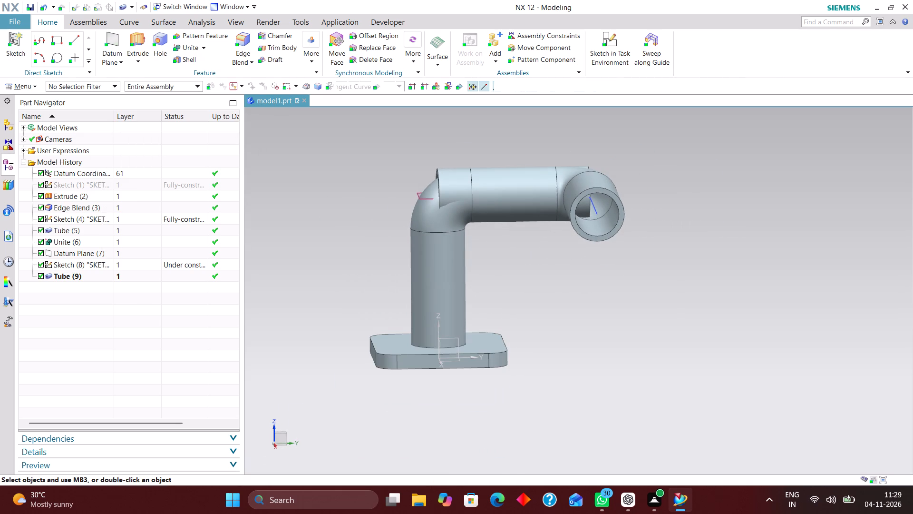
middle_click_drag(362, 207, 364, 204)
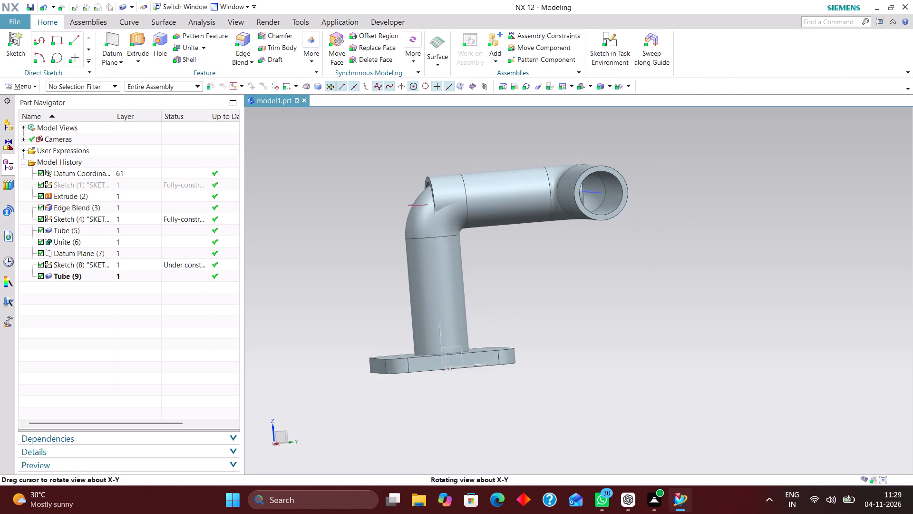
middle_click_drag(364, 204, 385, 208)
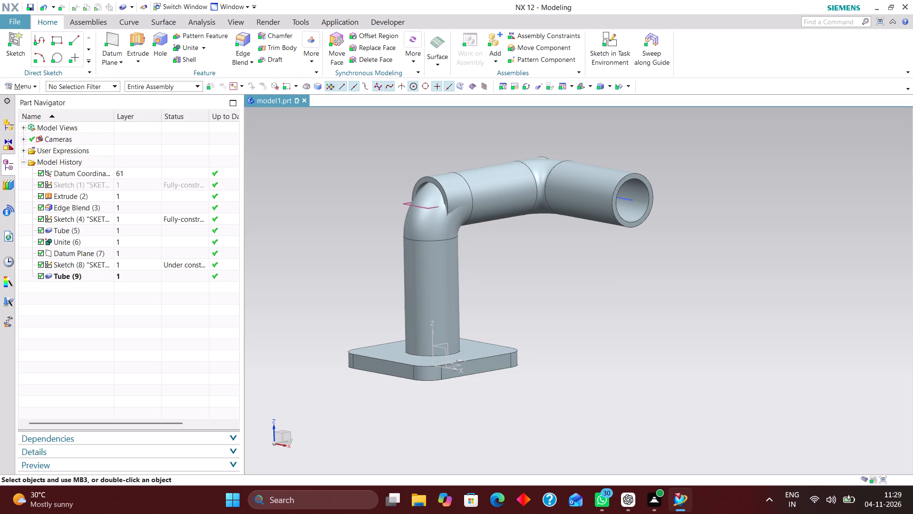
Edit Sketch (4) with rollback and delete the 200 mm vertical dimension to the arc's centre.
left_click(138, 184)
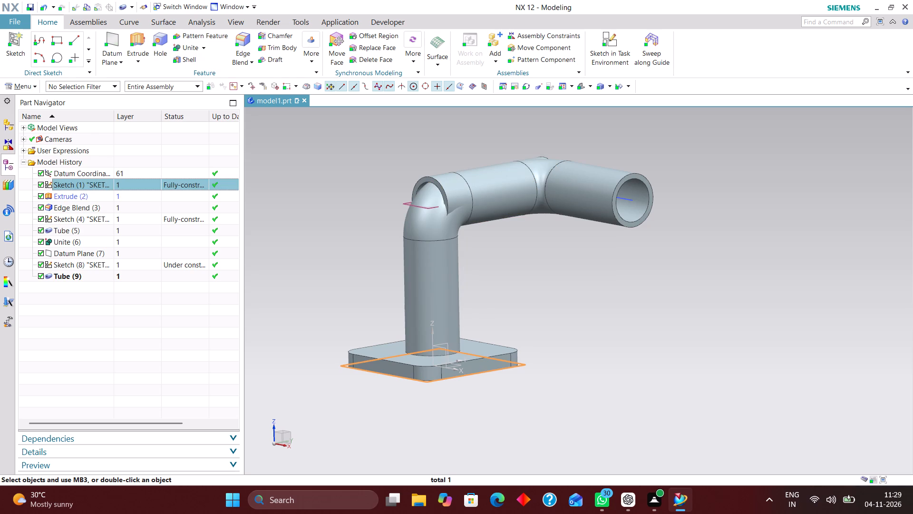
left_click(133, 217)
right_click(133, 218)
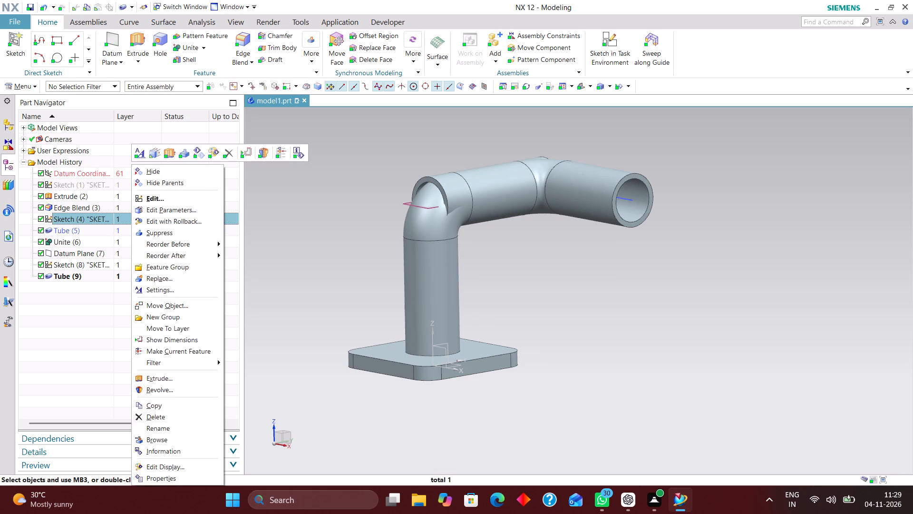
left_click(195, 220)
scroll(461, 208, "down", 1)
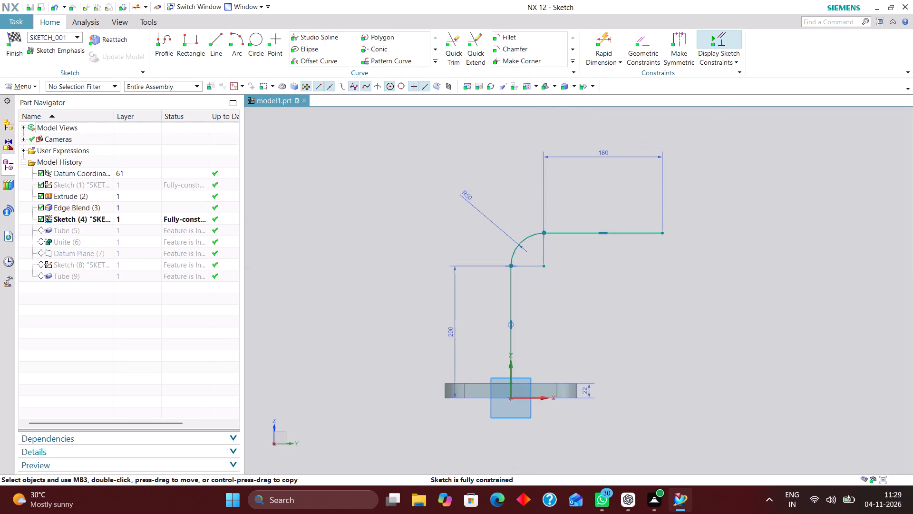
scroll(455, 335, "up", 1)
right_click_drag(455, 342, 431, 339)
Dimension the vertical distance from the sketch's X axis to the upper horizontal line as 200 mm and finish Sketch (4).
left_click(604, 40)
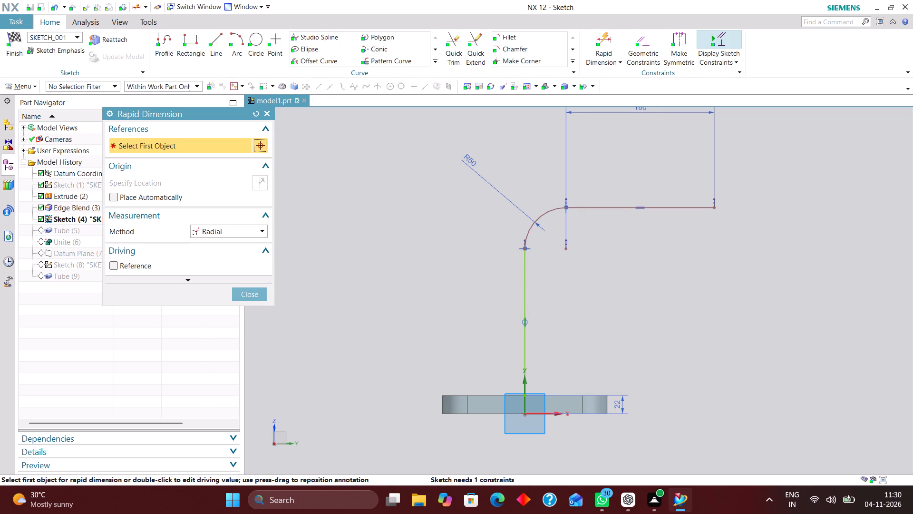
left_click(236, 227)
left_click(233, 239)
left_click(545, 414)
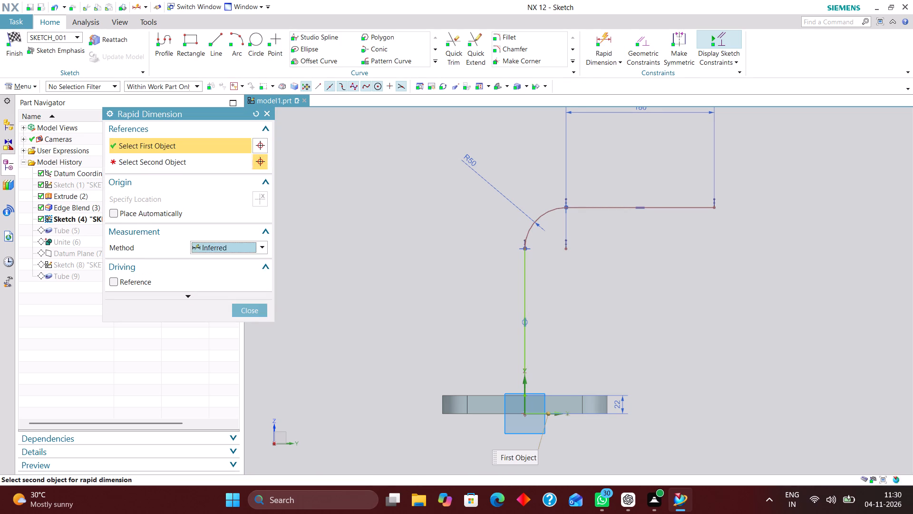
left_click(612, 204)
left_click(367, 290)
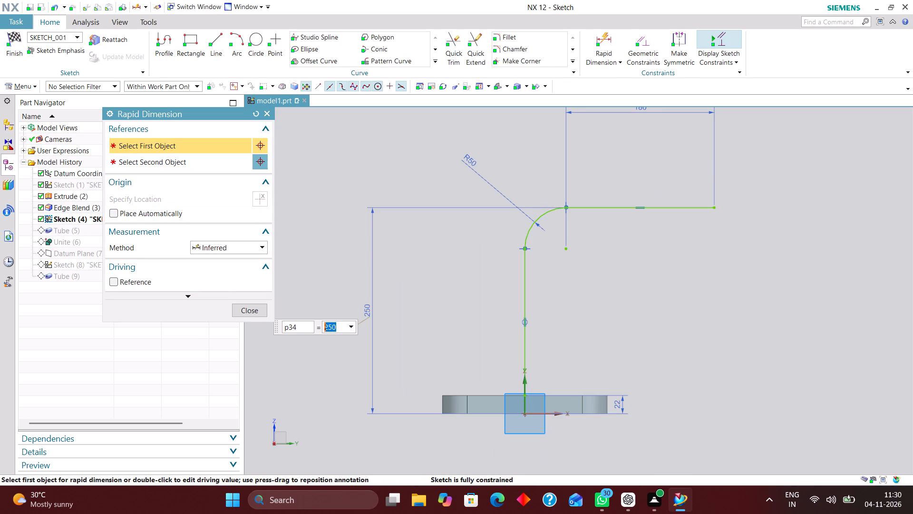
type("200")
key("Return")
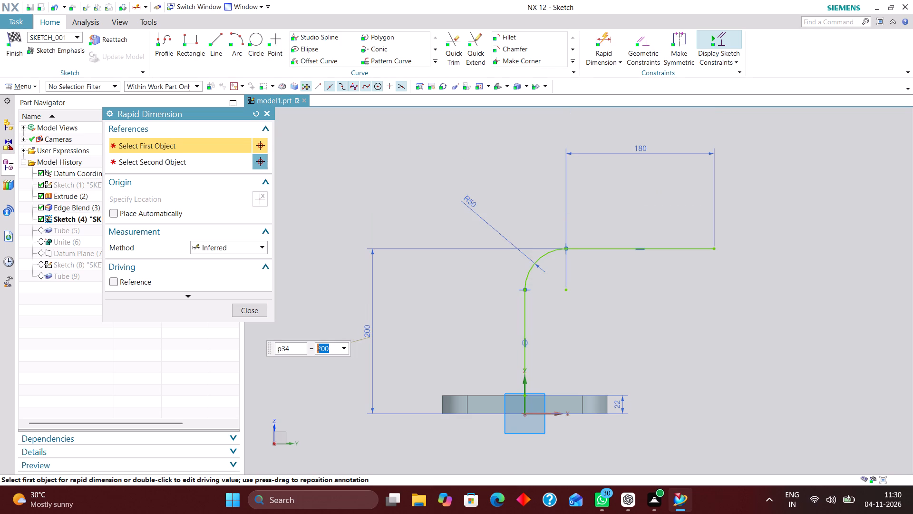
left_click(241, 304)
left_click(14, 49)
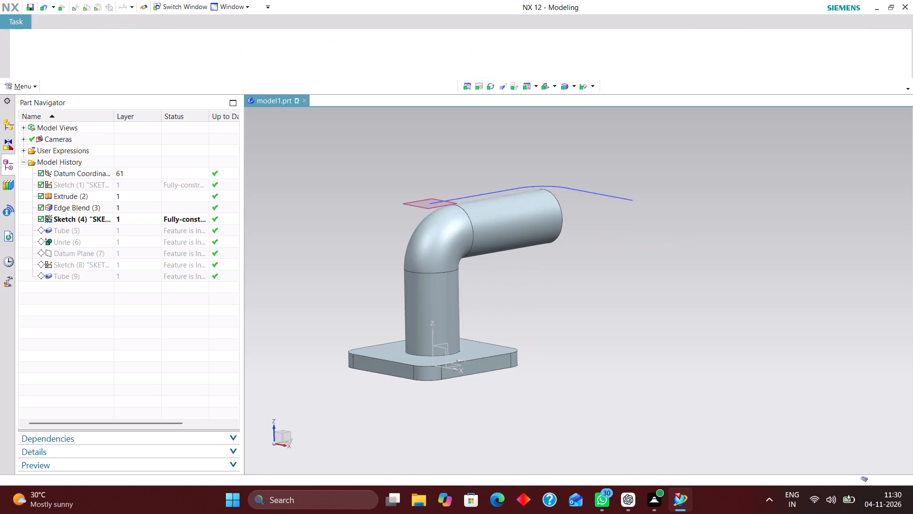
Reopen Sketch (8) with rollback to check the second path's geometry against the first tube, and finish the sketch.
middle_click_drag(733, 189, 727, 186)
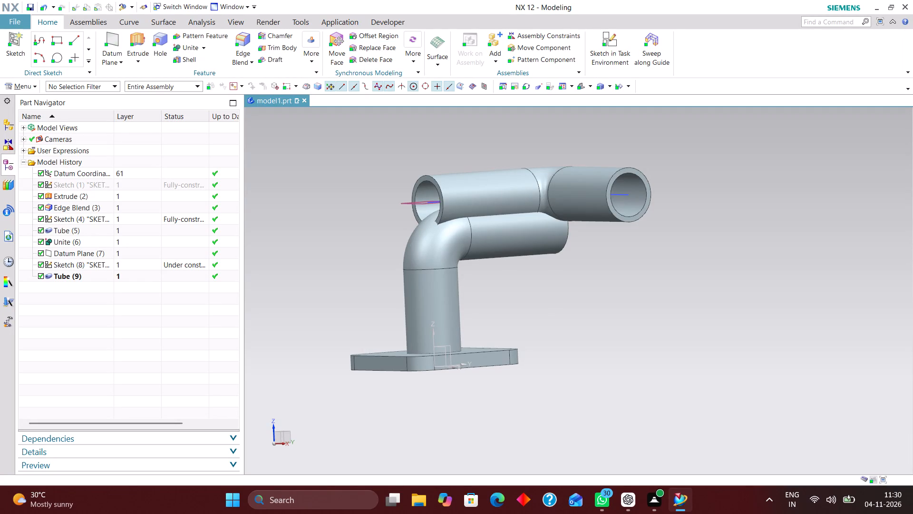
left_click(133, 218)
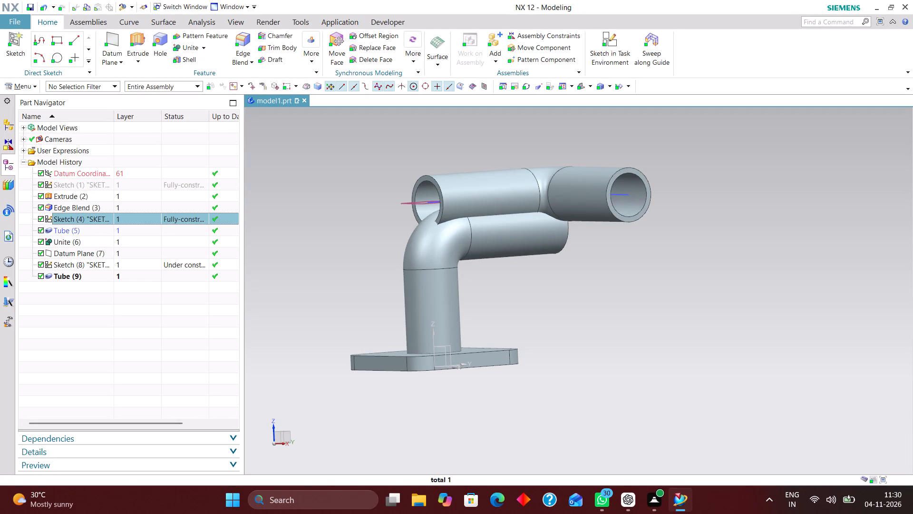
left_click(142, 264)
right_click(142, 264)
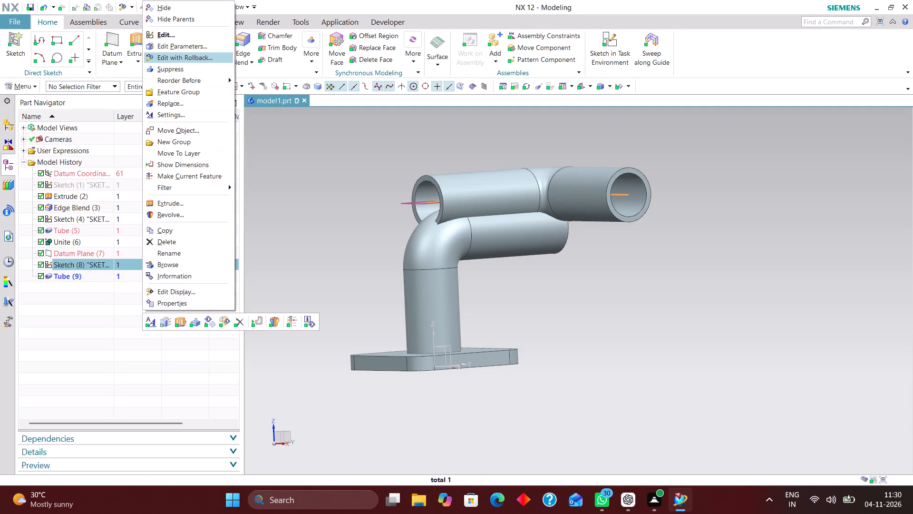
left_click(186, 62)
scroll(528, 219, "down", 3)
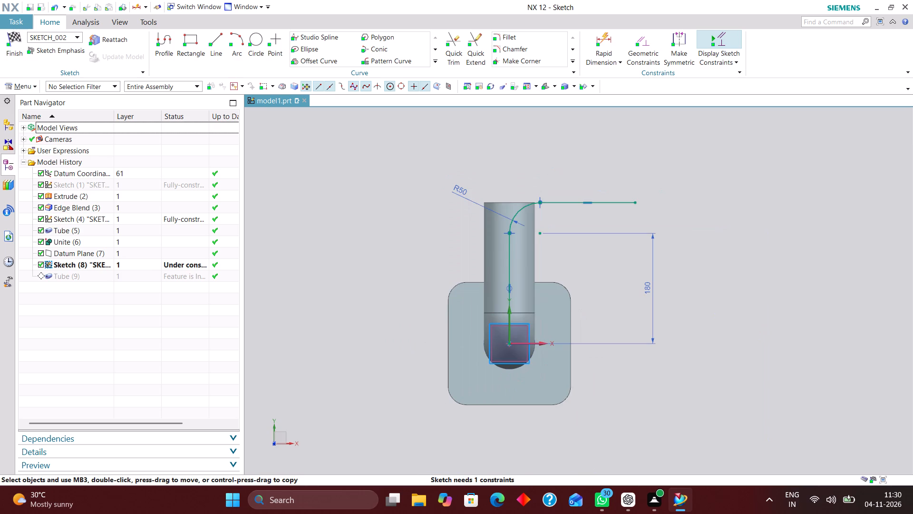
middle_click_drag(663, 321, 649, 298)
left_click(13, 43)
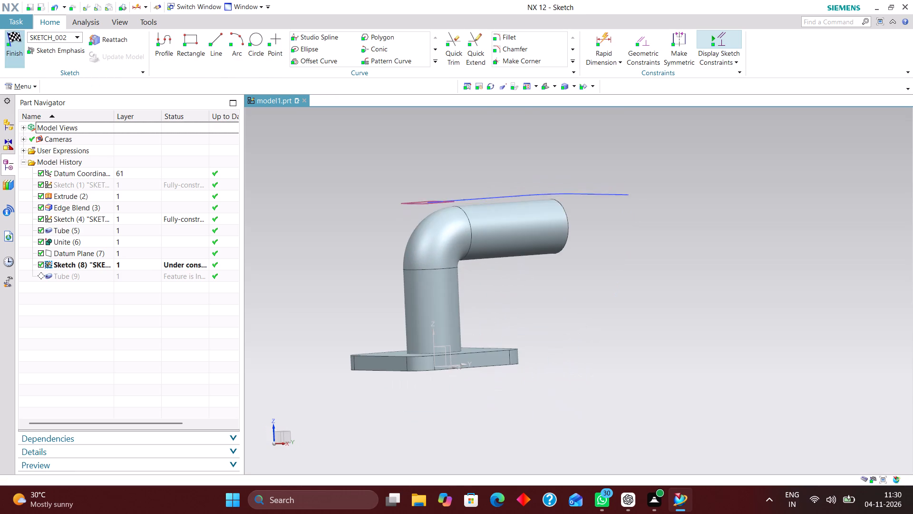
Edit Datum Plane (7) with rollback and set its offset distance to 200 mm.
left_click(127, 252)
right_click(127, 250)
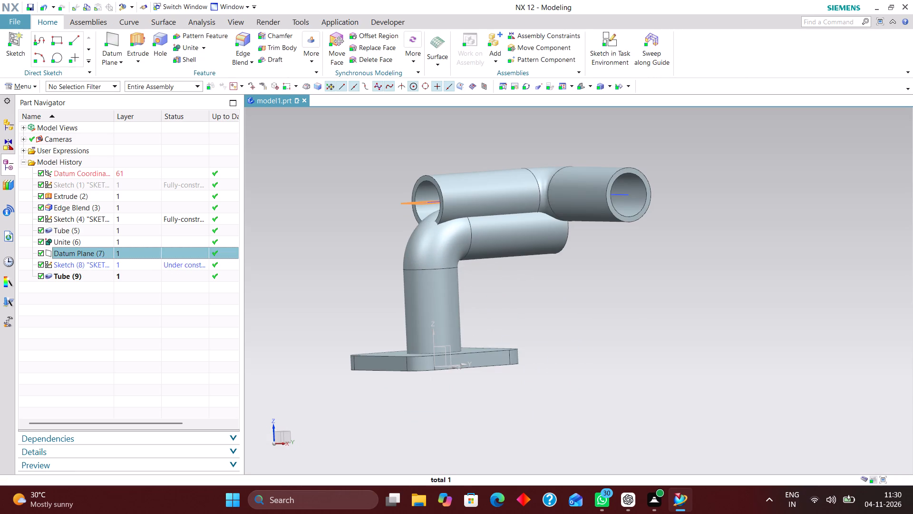
left_click(188, 47)
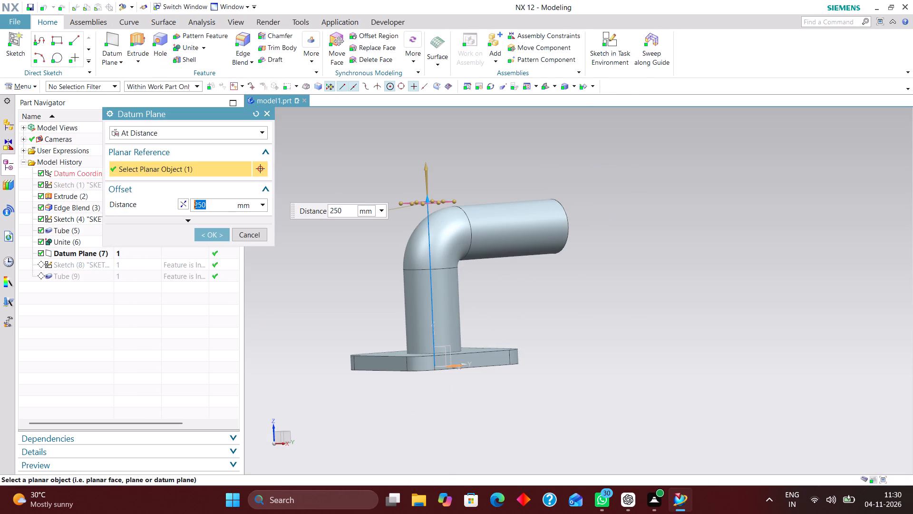
middle_click_drag(609, 295, 591, 285)
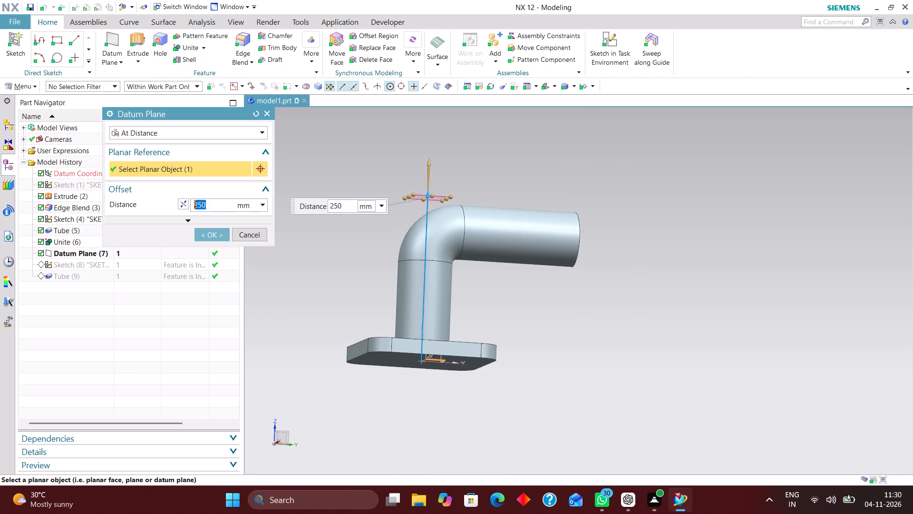
scroll(340, 210, "up", 1)
left_click_drag(346, 204, 269, 204)
left_click_drag(293, 202, 336, 209)
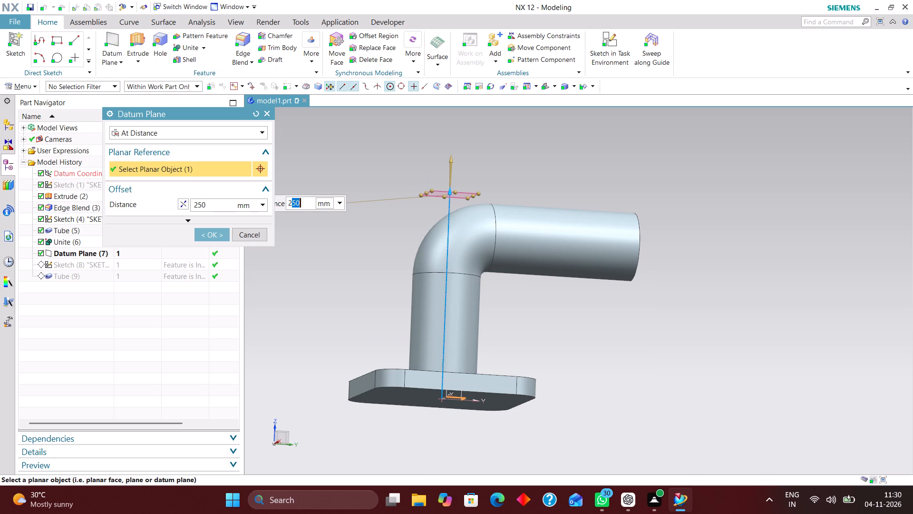
left_click_drag(301, 200, 282, 204)
type("200")
key("Return")
left_click(215, 233)
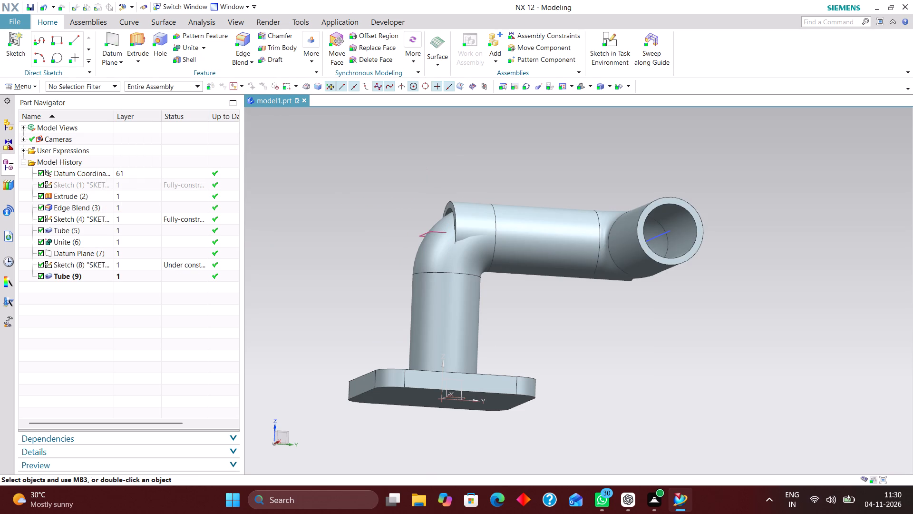
Edit Sketch (8) with rollback, move the vertical line's lower endpoint from the origin to the end edge of the first tube's bend, and finish the sketch.
middle_click_drag(731, 344, 720, 335)
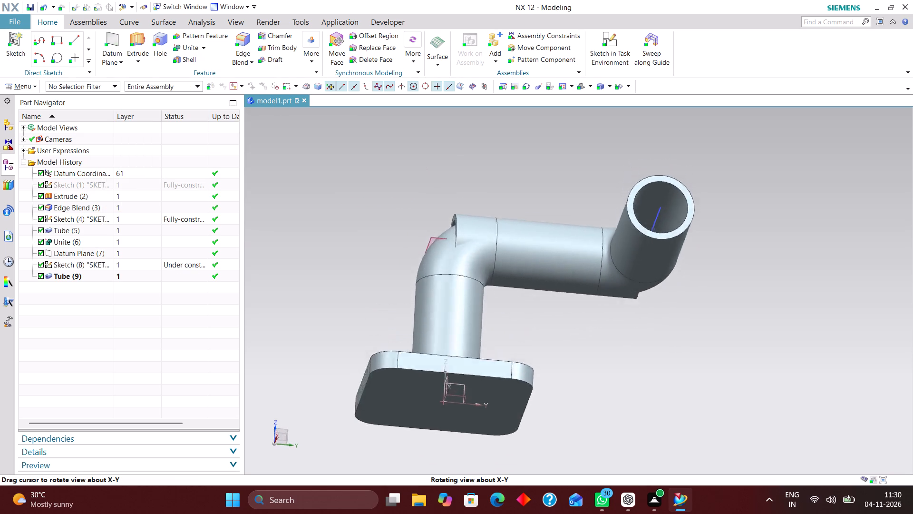
middle_click_drag(720, 335, 724, 364)
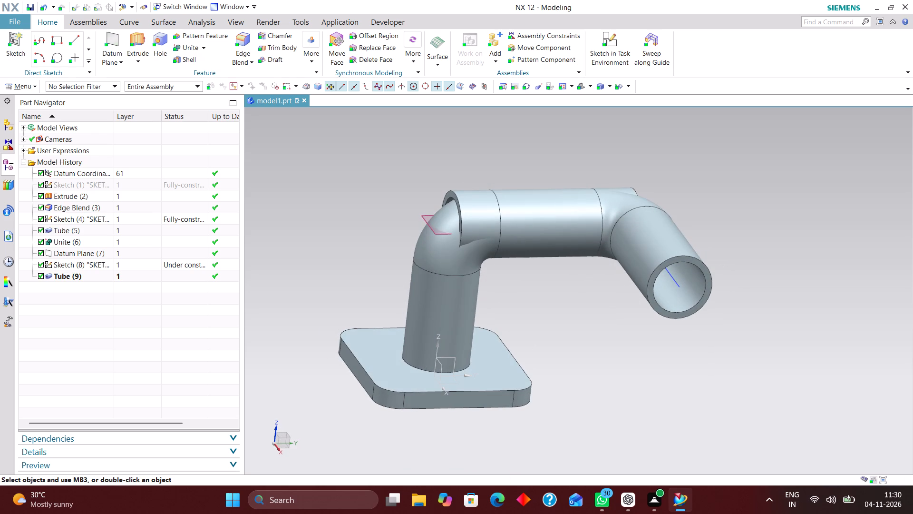
left_click(144, 264)
right_click(144, 264)
left_click(201, 58)
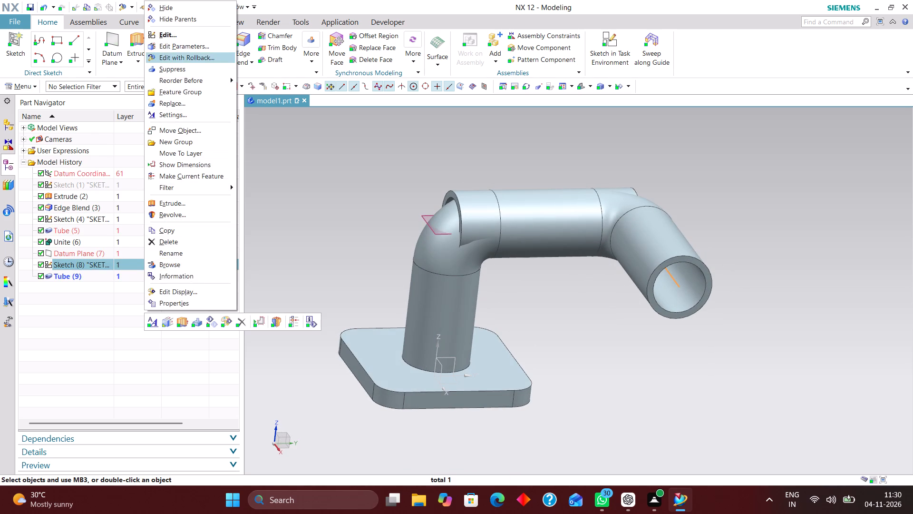
scroll(482, 247, "down", 1)
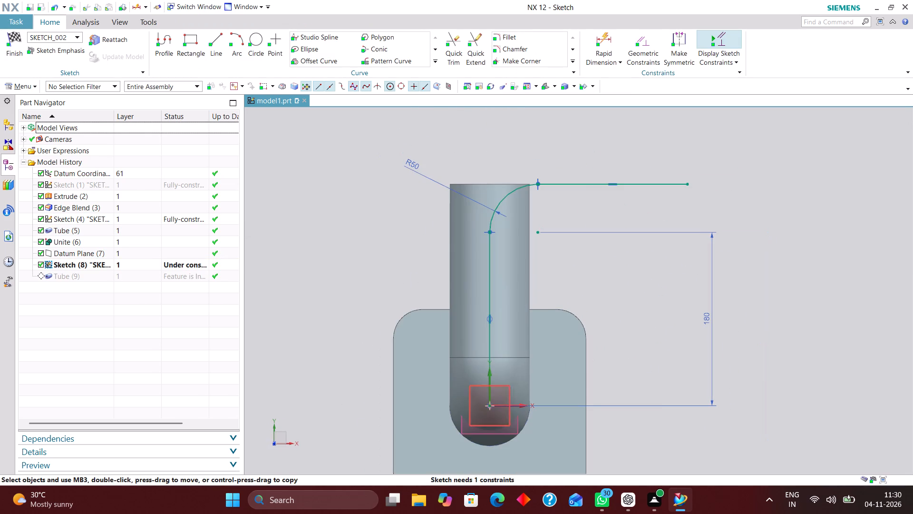
scroll(508, 412, "up", 2)
right_click_drag(480, 404, 421, 404)
left_click_drag(478, 403, 484, 380)
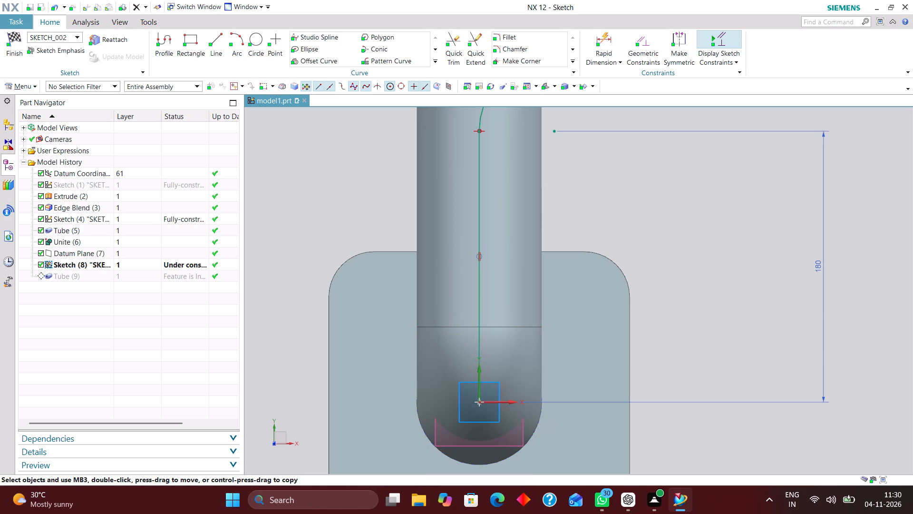
left_click_drag(484, 380, 488, 326)
left_click_drag(488, 326, 478, 326)
scroll(473, 425, "down", 1)
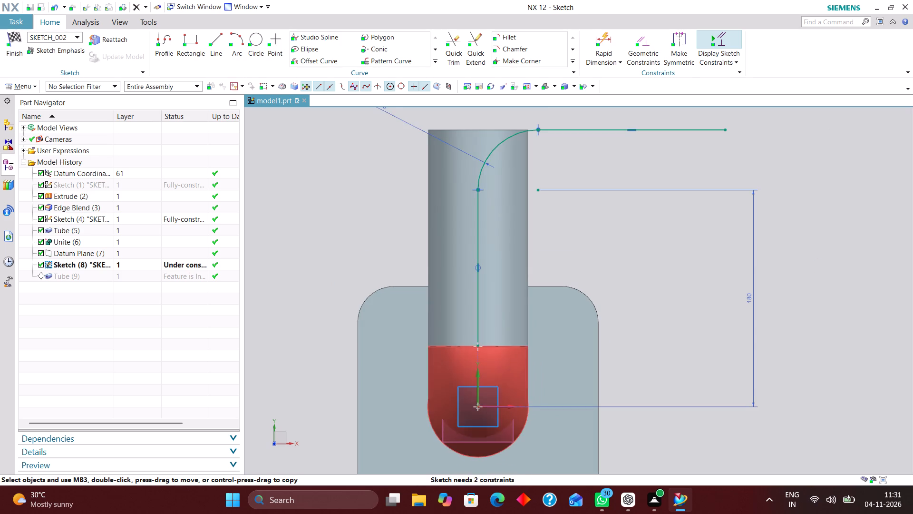
scroll(474, 403, "down", 1)
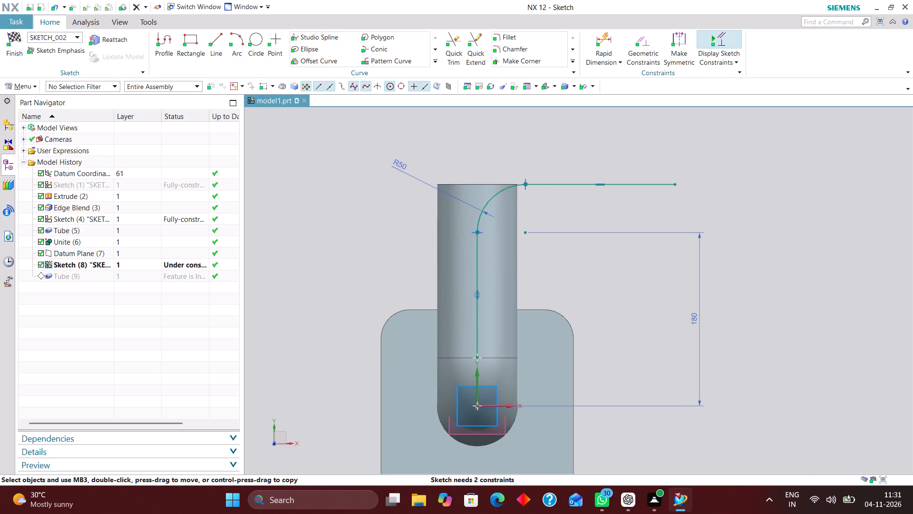
scroll(520, 286, "up", 2)
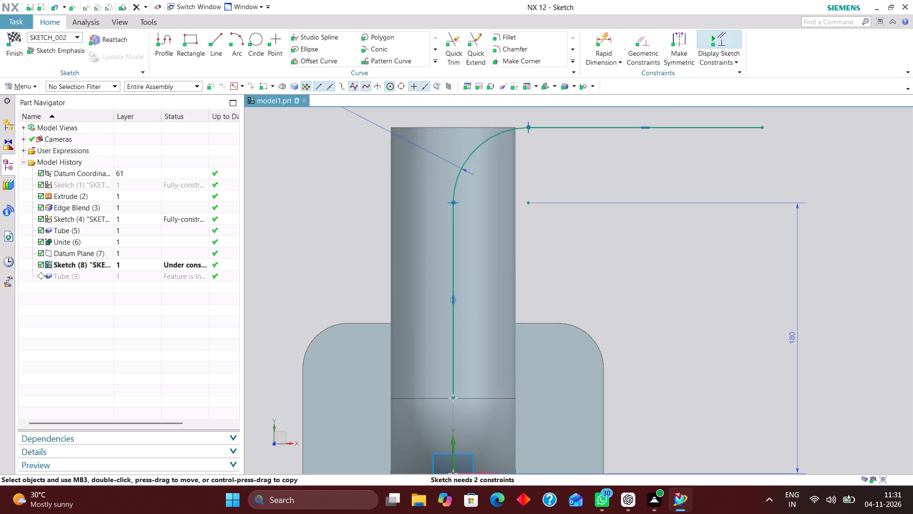
scroll(456, 241, "down", 1)
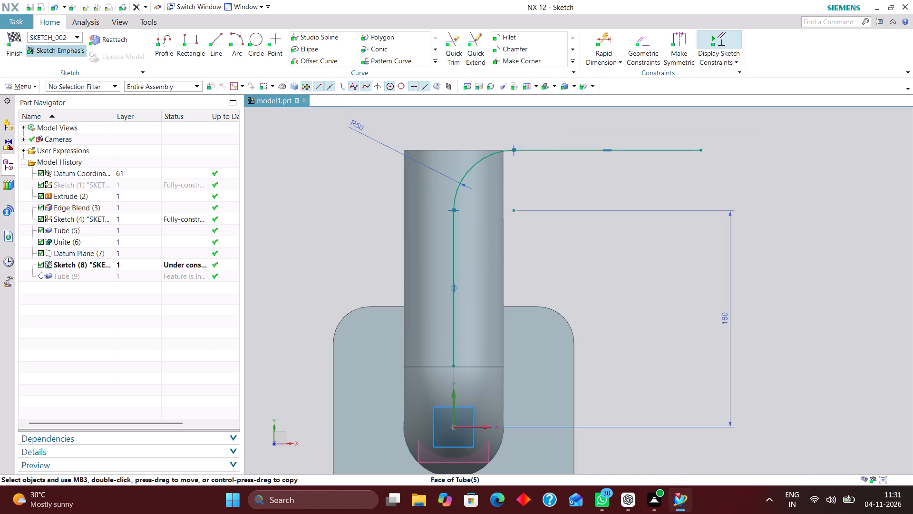
left_click(18, 38)
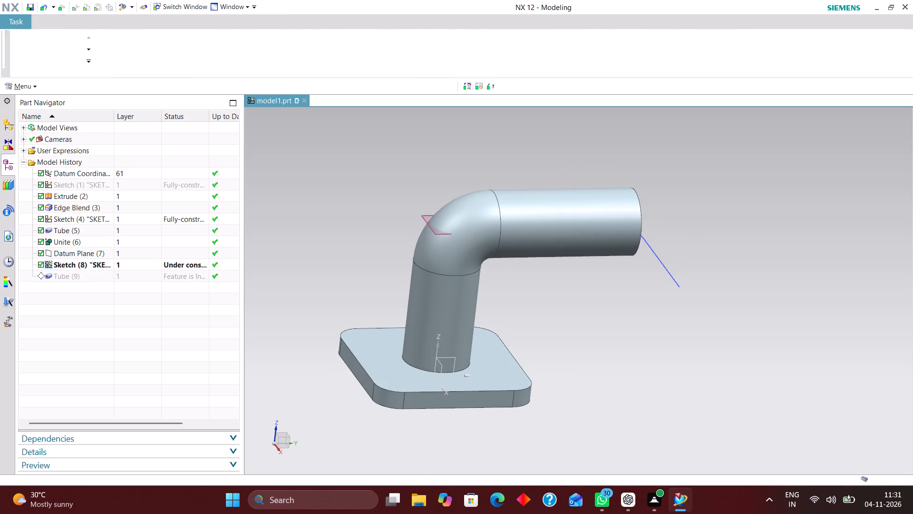
Edit Sketch (4) with rollback and delete the 180 mm horizontal dimension of the upper line.
scroll(575, 194, "up", 3)
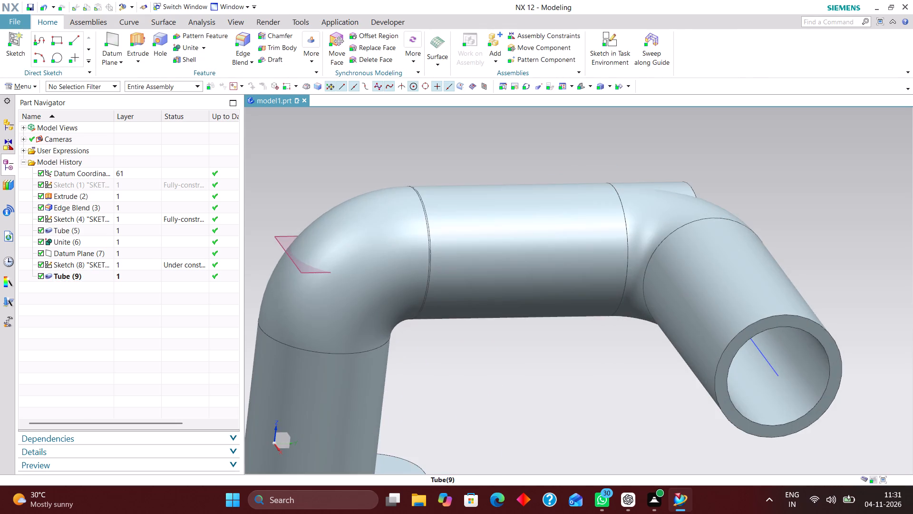
scroll(406, 255, "up", 3)
scroll(493, 281, "down", 5)
middle_click_drag(528, 347, 524, 357)
scroll(528, 349, "down", 1)
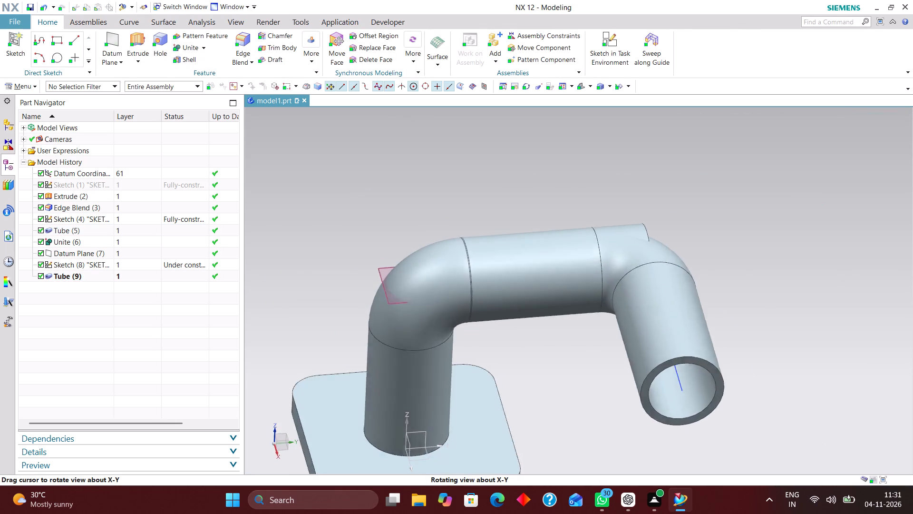
middle_click_drag(524, 357, 530, 355)
left_click(136, 219)
right_click(135, 218)
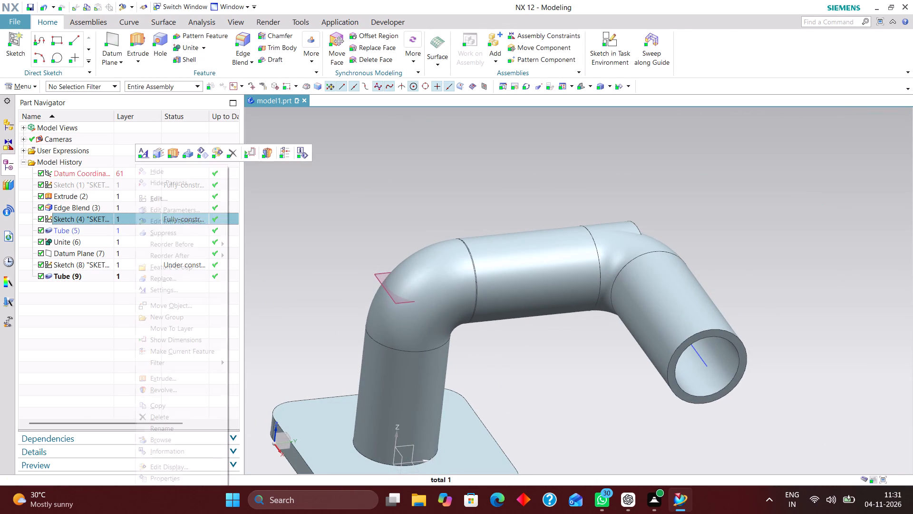
left_click(197, 217)
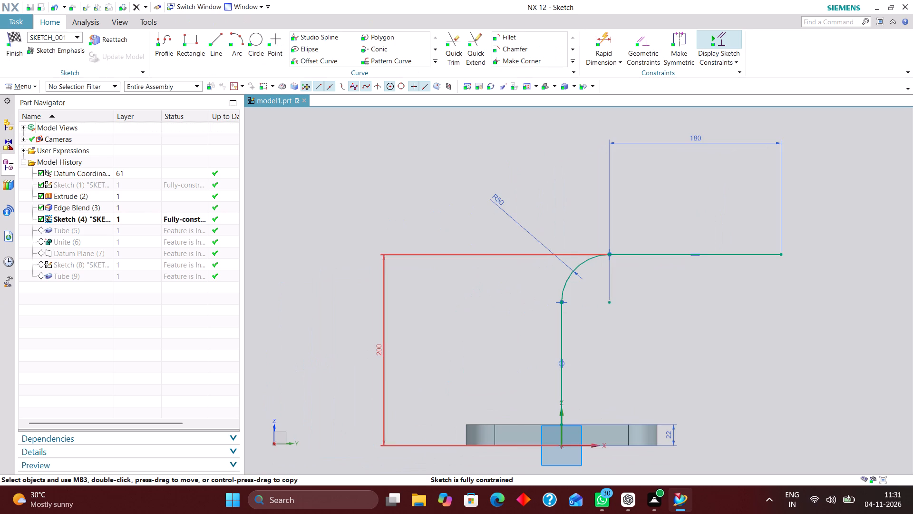
scroll(447, 255, "down", 2)
scroll(586, 195, "up", 2)
right_click_drag(618, 171, 581, 173)
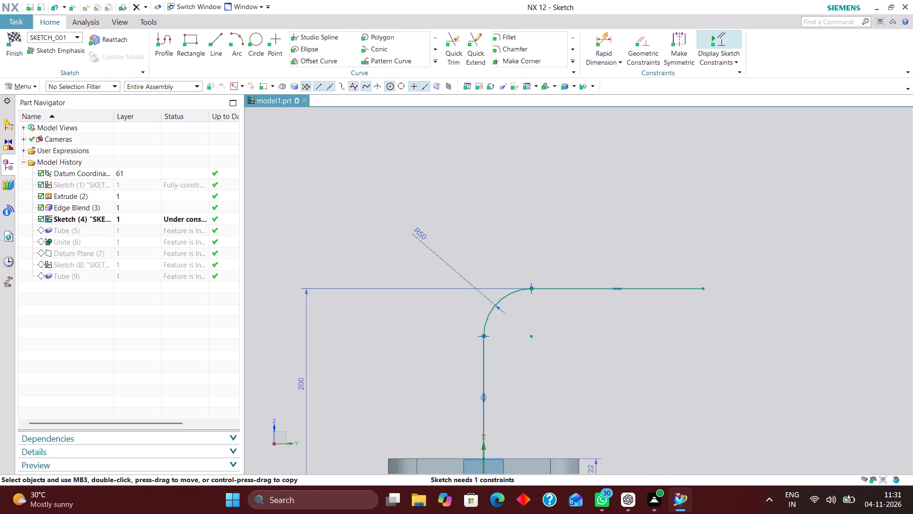
Dimension the horizontal distance from the vertical line to the upper line's free end as 180 mm and finish Sketch (4).
left_click(612, 49)
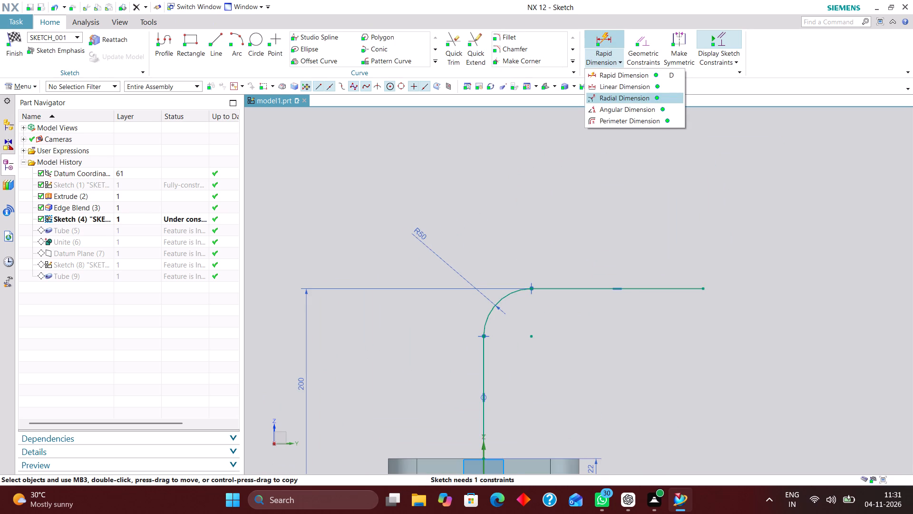
left_click(605, 40)
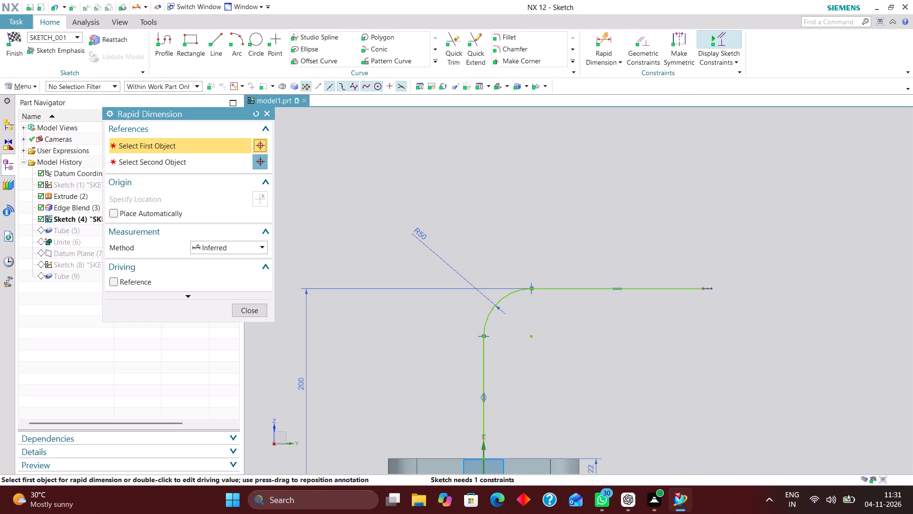
left_click(484, 374)
left_click(701, 290)
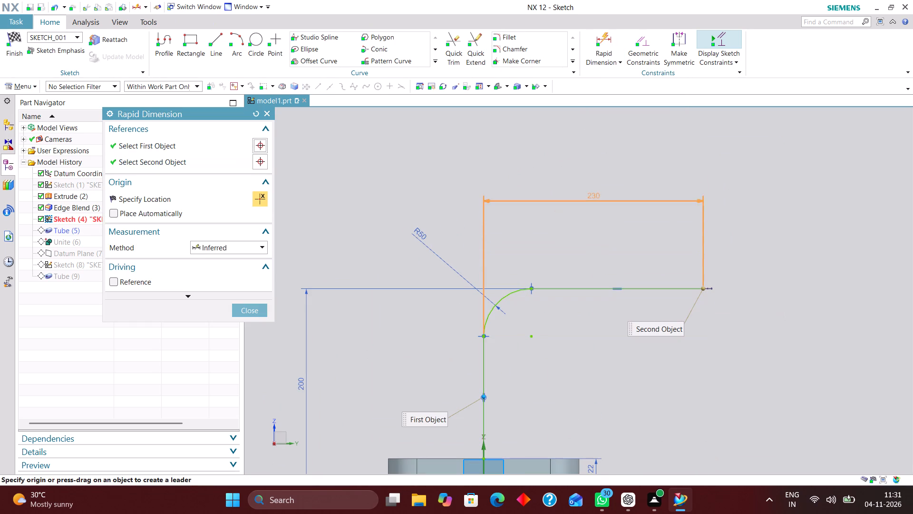
left_click(583, 187)
type("180")
key("Return")
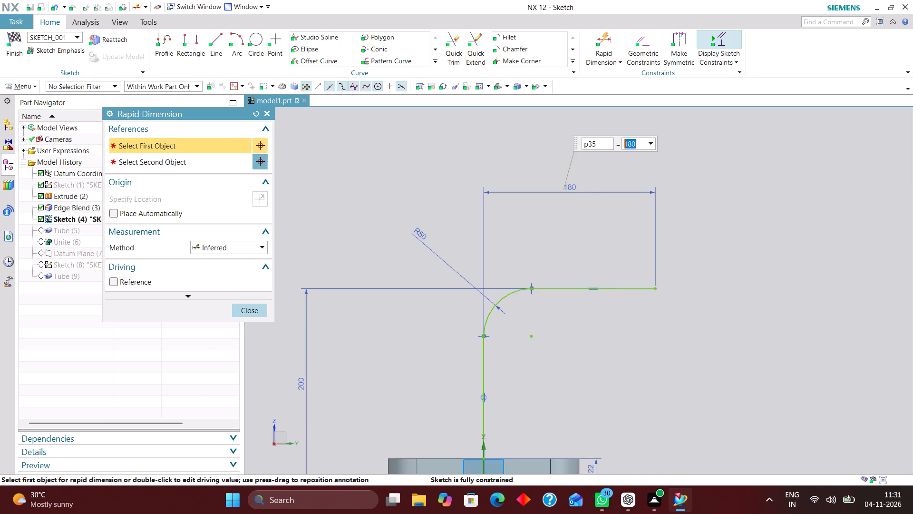
left_click(253, 308)
left_click(15, 39)
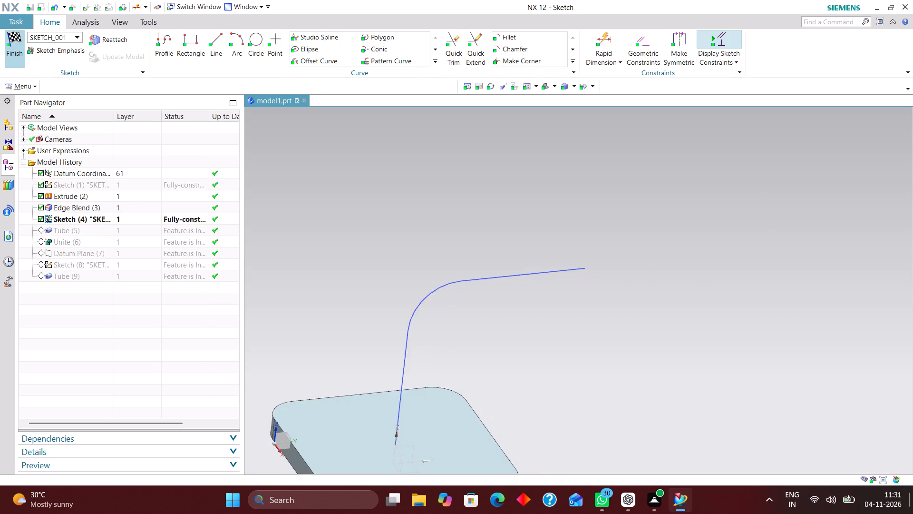
Unite the second tube with the base plate and first tube body as the target.
scroll(782, 290, "down", 2)
middle_click_drag(746, 396, 792, 405)
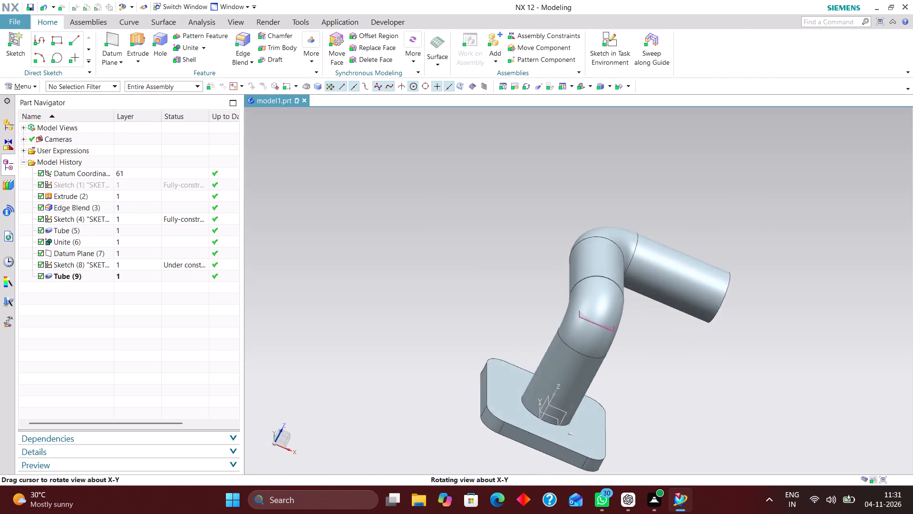
middle_click_drag(792, 405, 772, 400)
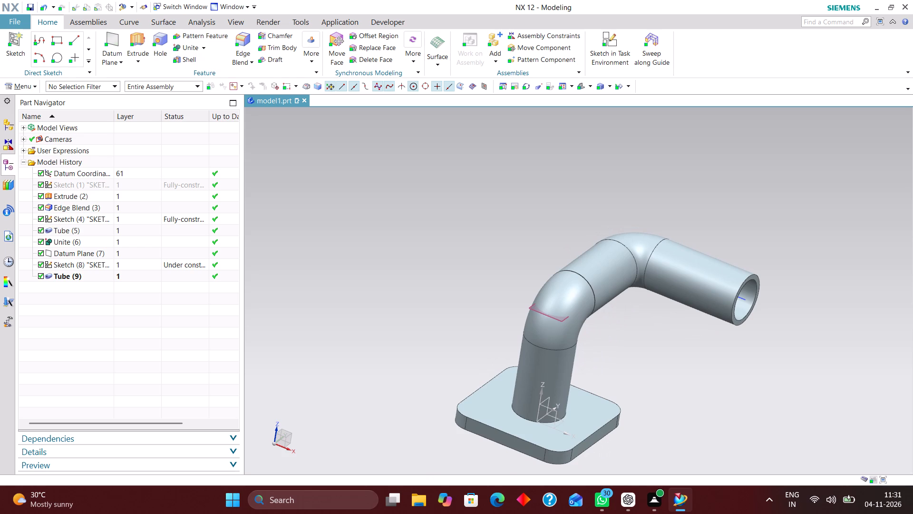
left_click(583, 84)
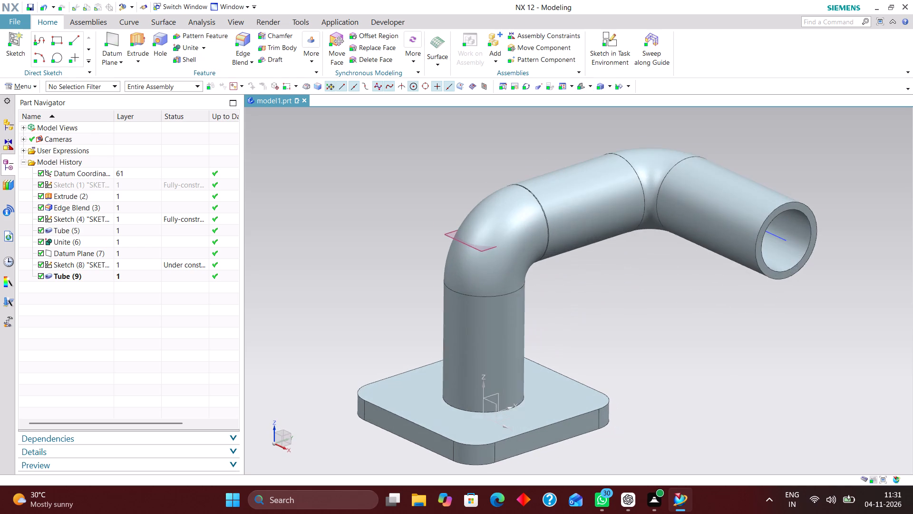
left_click(196, 45)
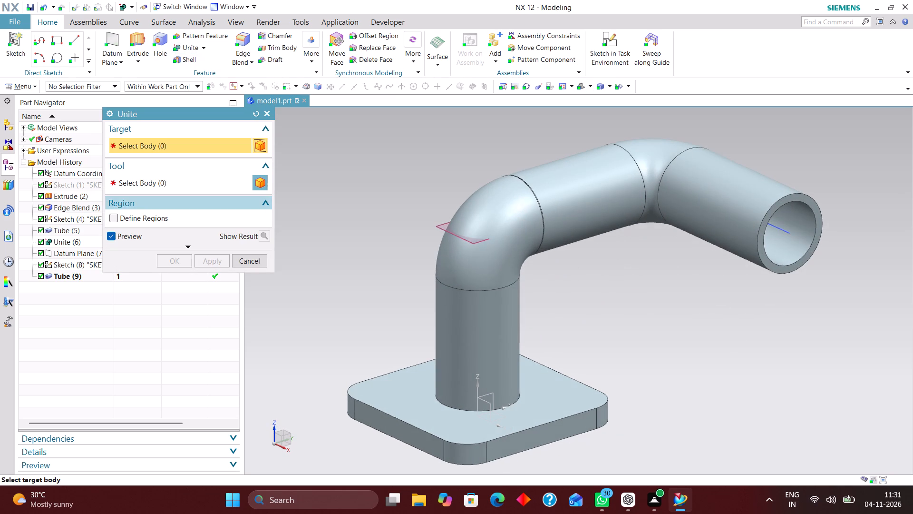
left_click(470, 337)
left_click(727, 187)
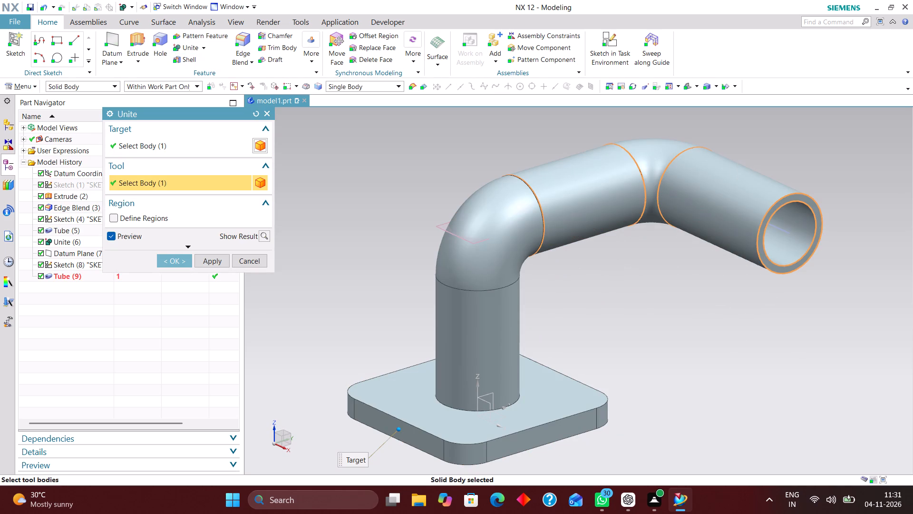
left_click(181, 262)
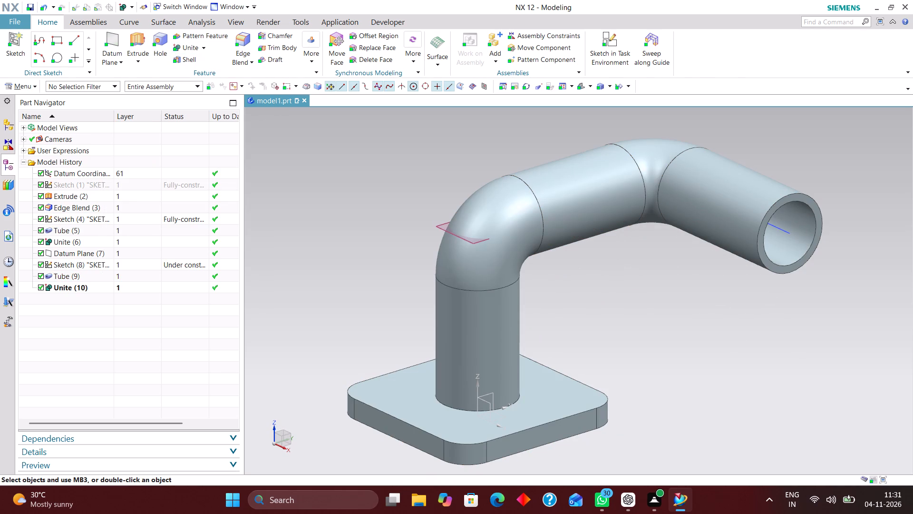
Hide Datum Plane (7) at the first tube's bend.
right_click_drag(474, 242, 473, 260)
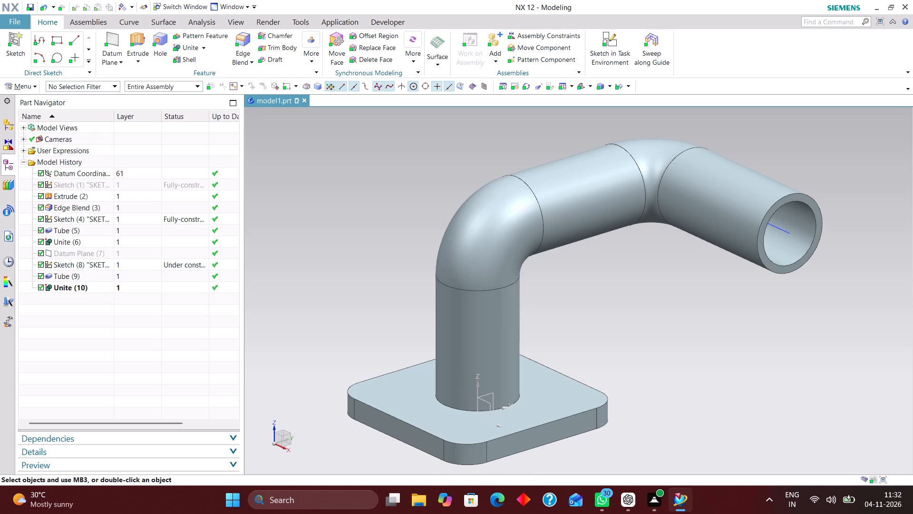
Create a new sketch on Datum Plane (7) at the first tube's bend and finish it without drawing any curves.
left_click(609, 38)
left_click(76, 252)
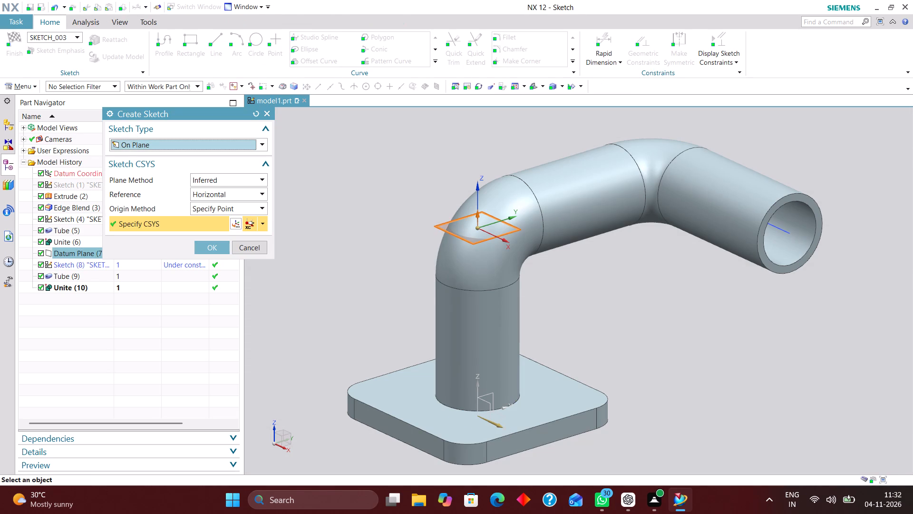
left_click(214, 247)
scroll(367, 350, "down", 3)
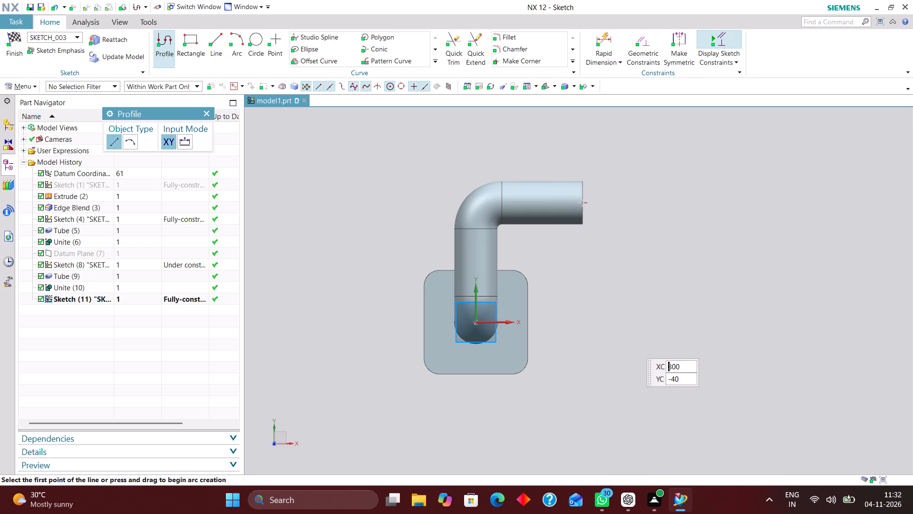
middle_click_drag(627, 364, 604, 298)
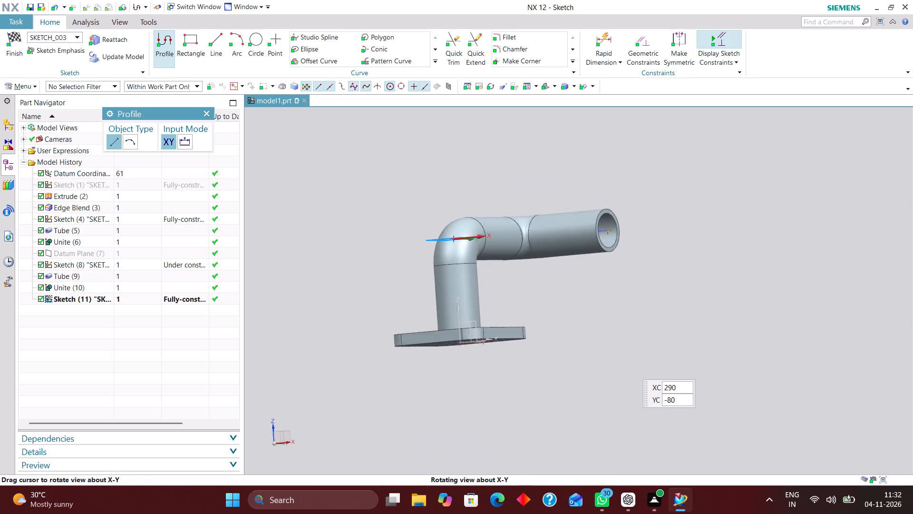
middle_click_drag(604, 298, 592, 303)
middle_click_drag(614, 301, 650, 300)
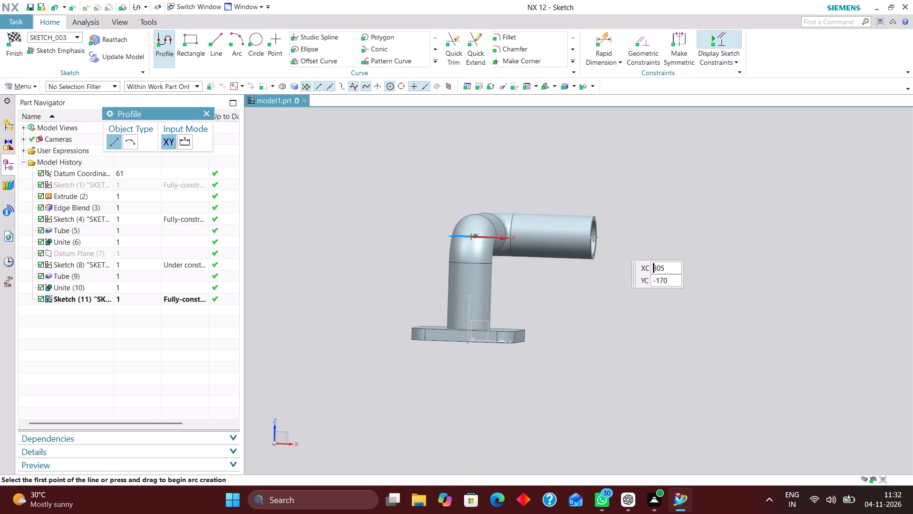
left_click(209, 110)
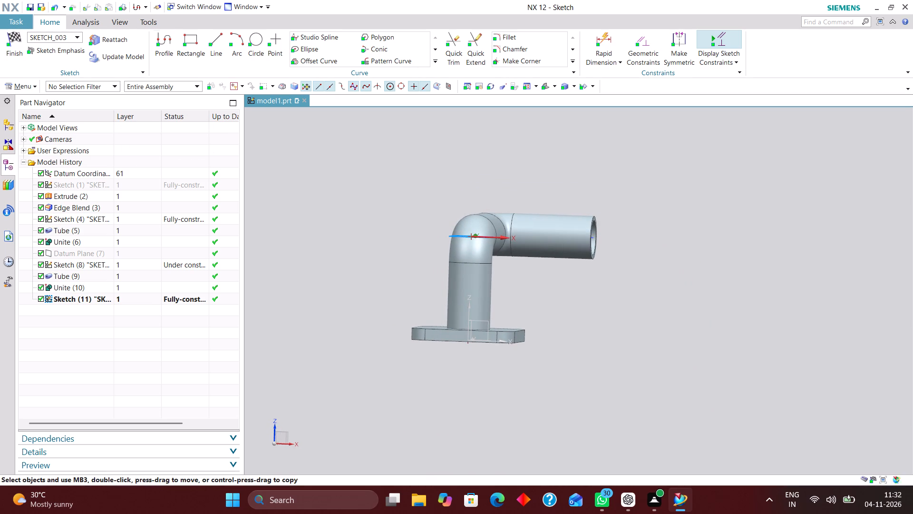
left_click(17, 36)
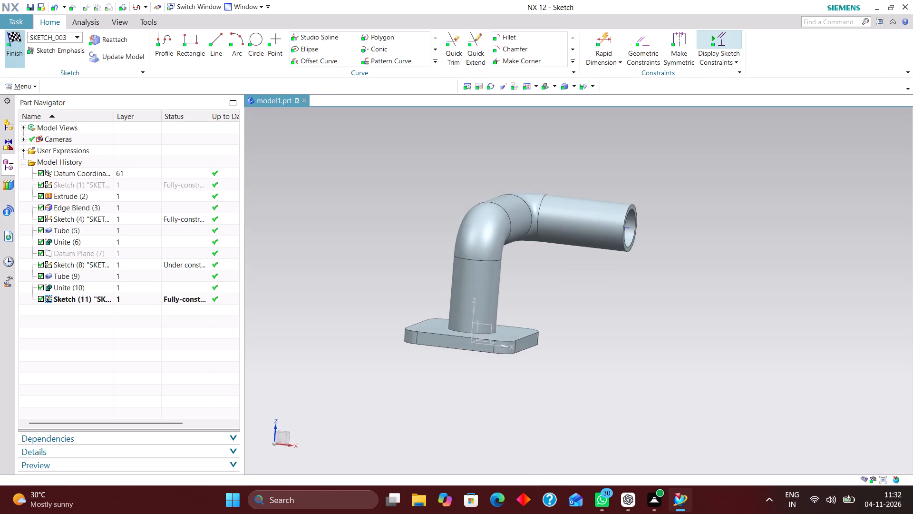
Start a datum plane offset 180 mm along Y from the datum coordinate system's XZ plane.
scroll(484, 268, "down", 2)
scroll(505, 414, "up", 1)
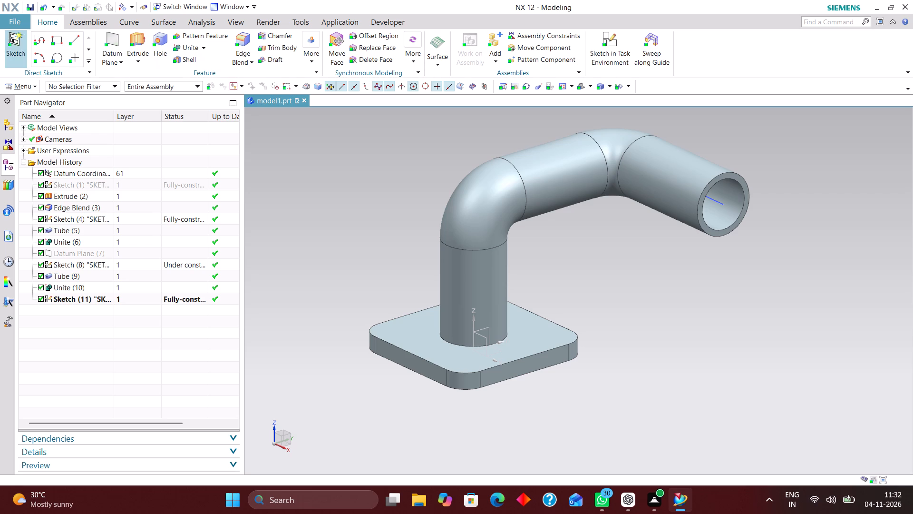
left_click(116, 44)
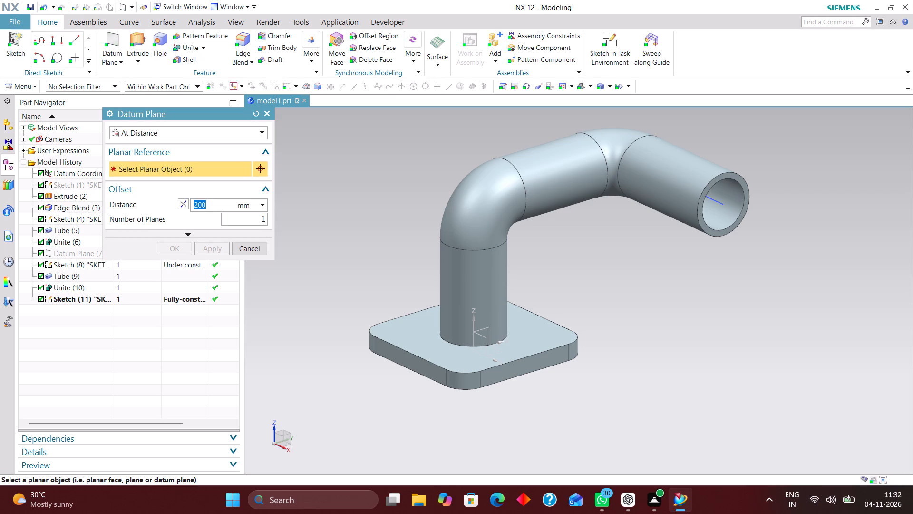
left_click(486, 341)
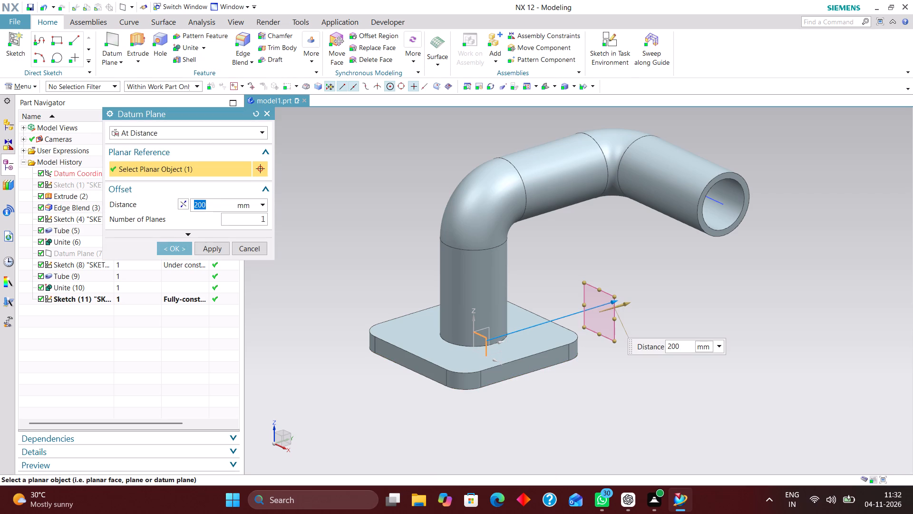
middle_click_drag(755, 301, 742, 299)
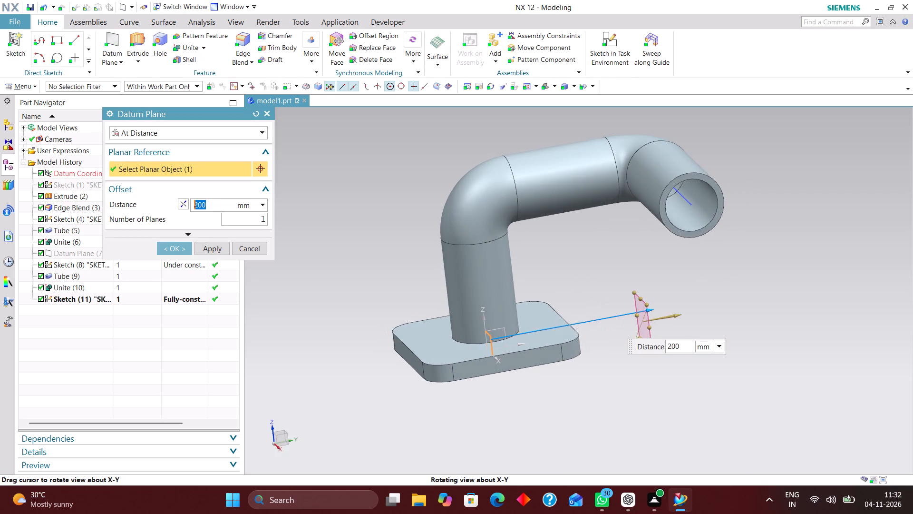
middle_click_drag(742, 299, 757, 293)
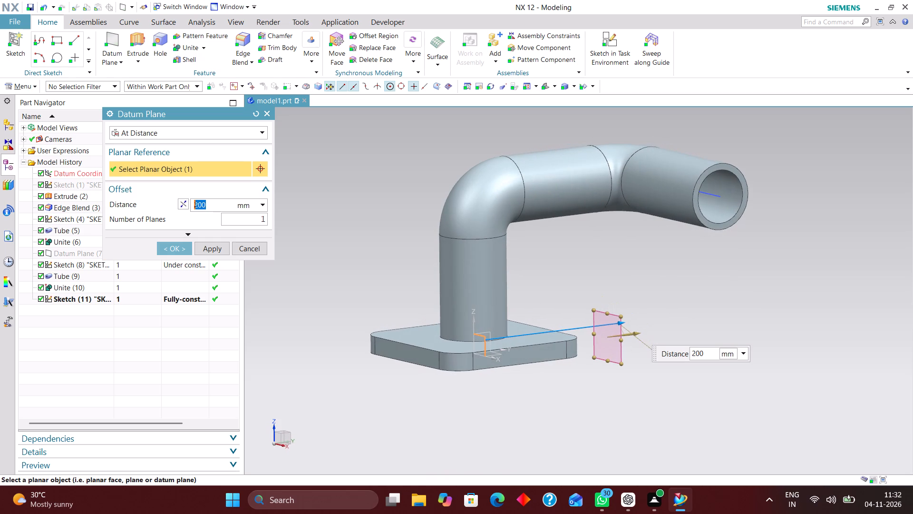
type("180")
key("Return")
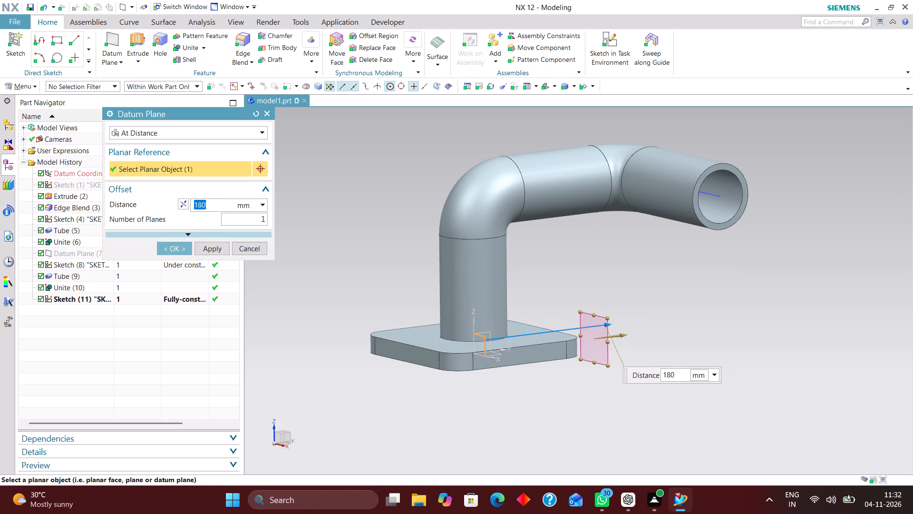
Stretch the datum plane preview upward to about 250 mm long and change its offset distance to 230 mm.
middle_click_drag(748, 327, 730, 336)
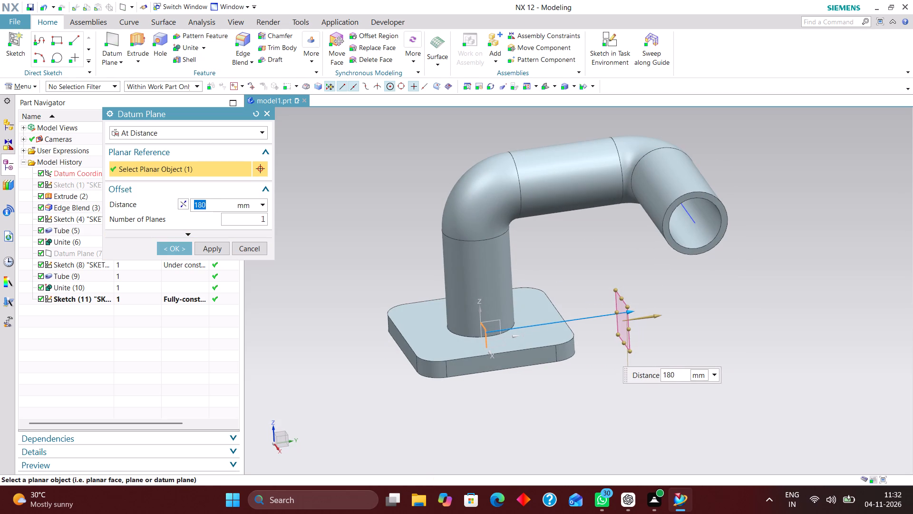
left_click_drag(623, 298, 638, 153)
middle_click_drag(687, 379, 773, 376)
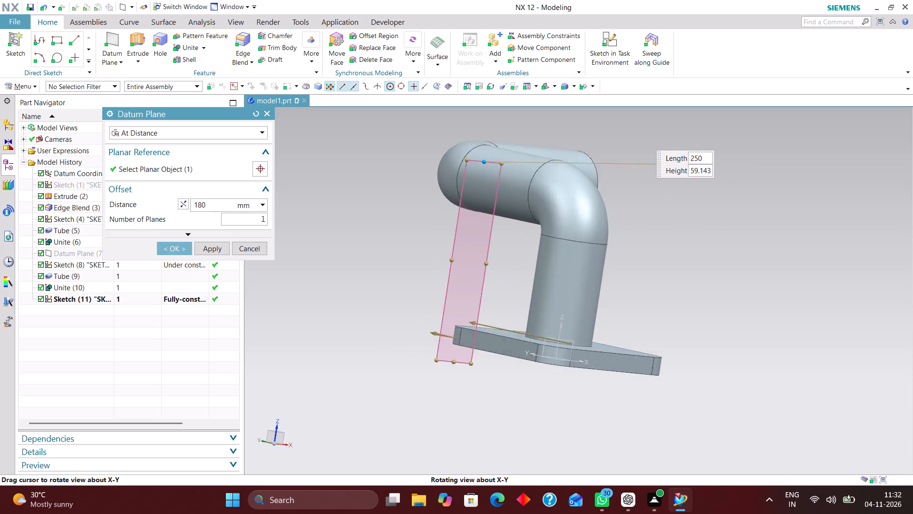
middle_click_drag(773, 376, 702, 420)
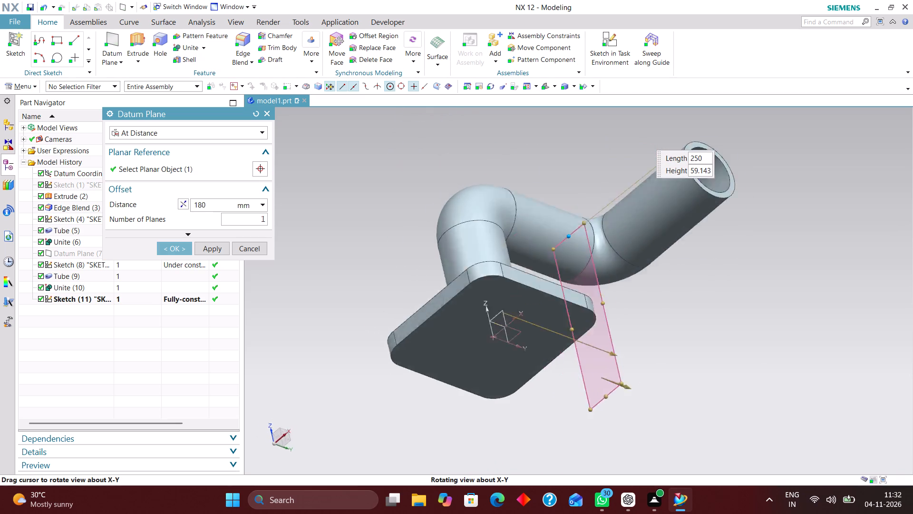
middle_click_drag(702, 420, 675, 459)
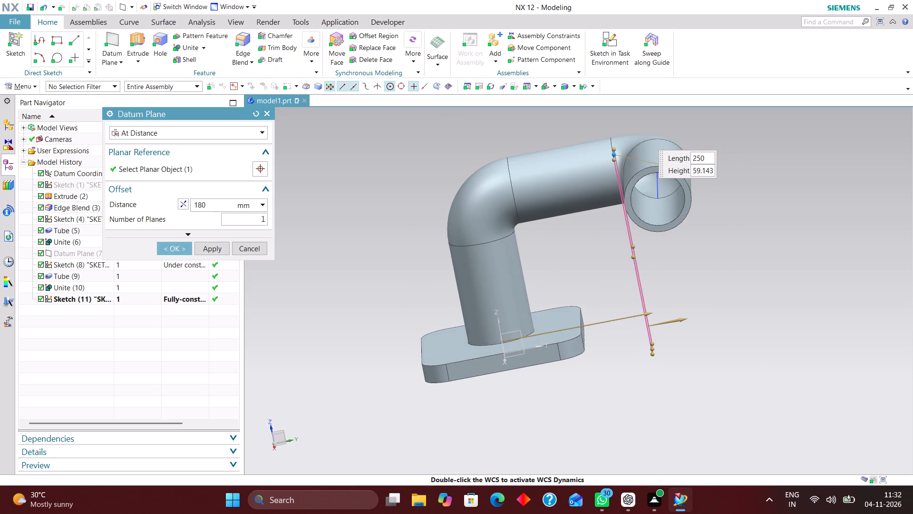
scroll(743, 346, "up", 1)
middle_click_drag(743, 345, 743, 337)
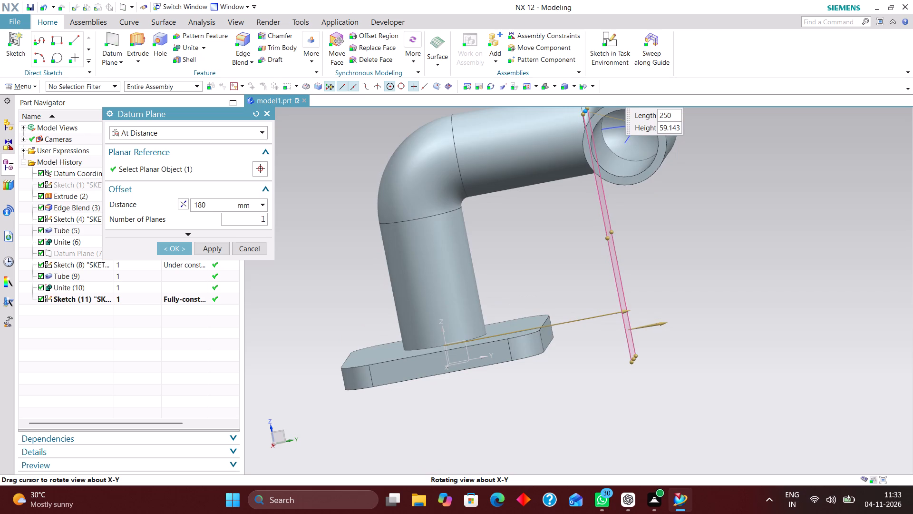
middle_click_drag(743, 337, 749, 337)
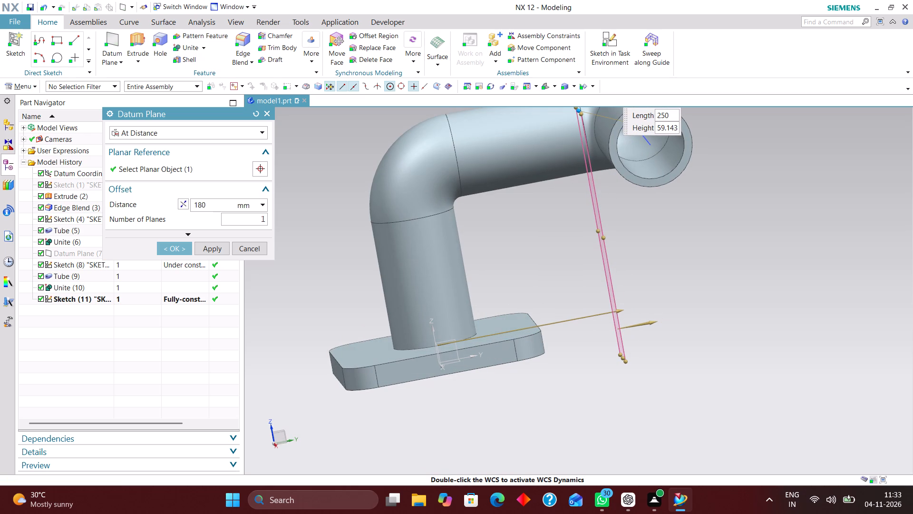
left_click_drag(214, 203, 171, 205)
type("230")
key("Return")
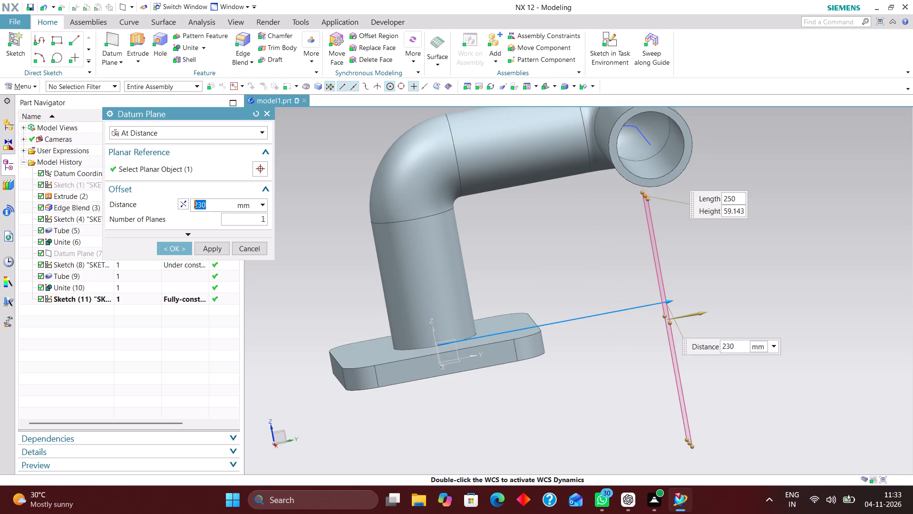
Adjust the datum plane's upper and lower edges around the second tube's open end to a length of about 156 mm.
left_click_drag(641, 194, 664, 111)
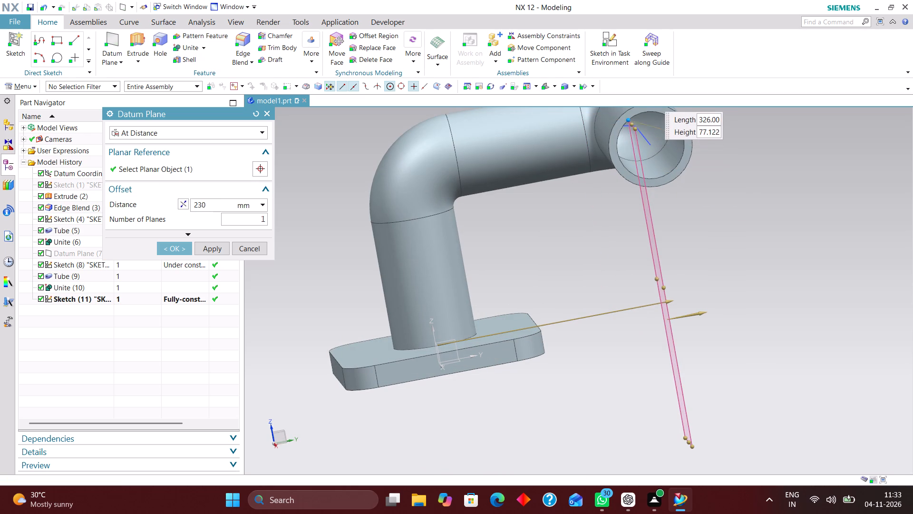
left_click_drag(664, 111, 664, 103)
middle_click_drag(676, 319, 732, 307)
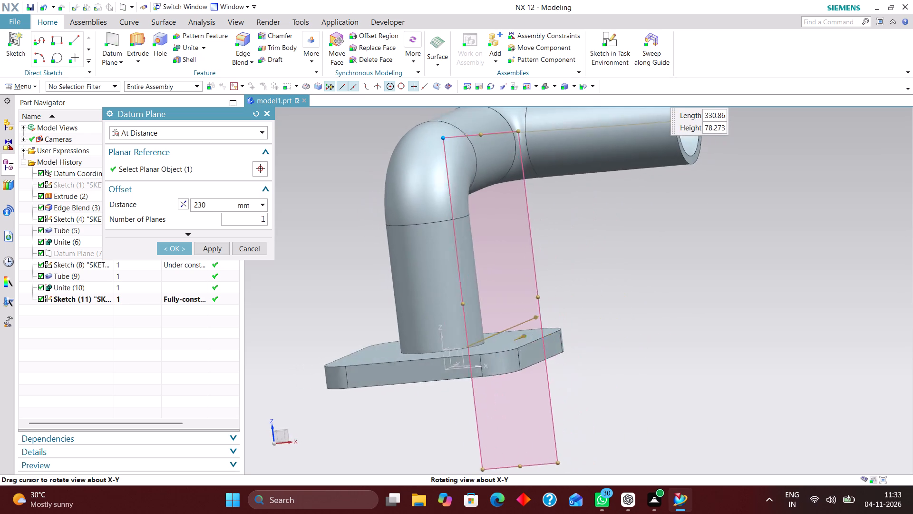
middle_click_drag(732, 307, 631, 364)
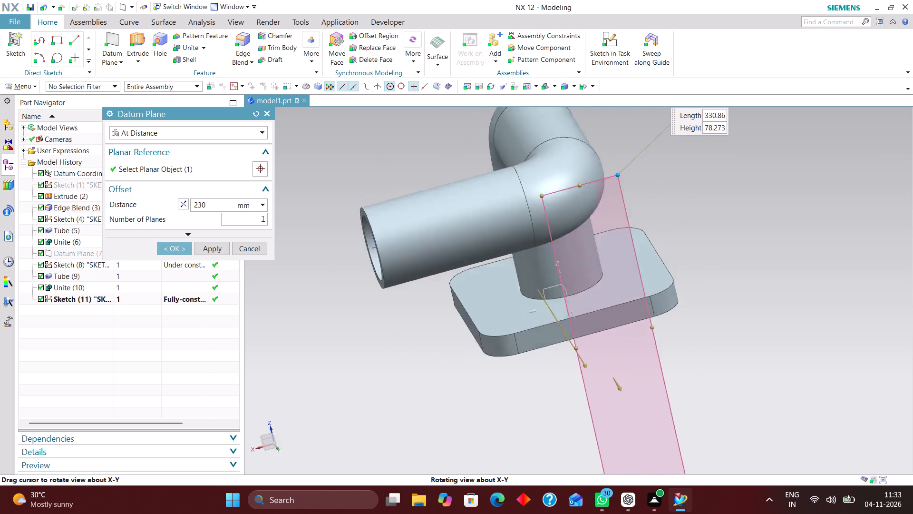
middle_click_drag(631, 364, 687, 353)
right_click(743, 359)
right_click_drag(743, 359, 595, 335)
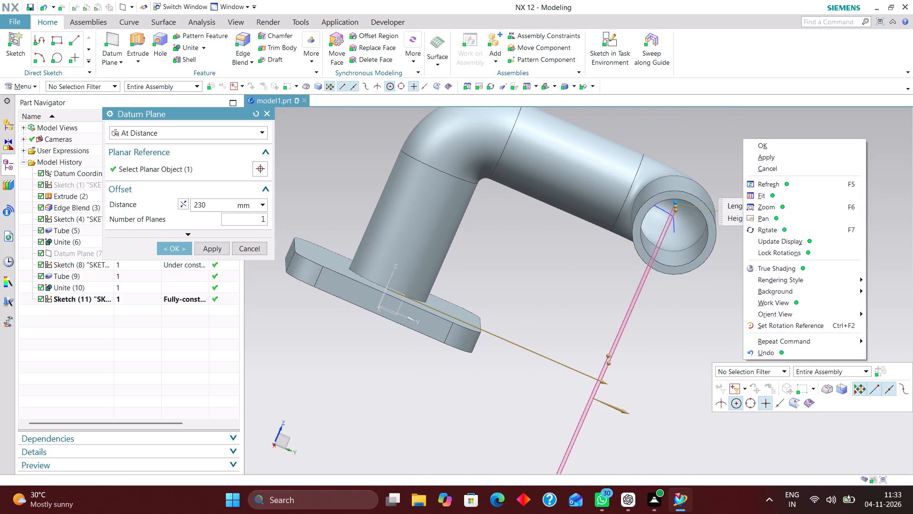
scroll(676, 312, "down", 2)
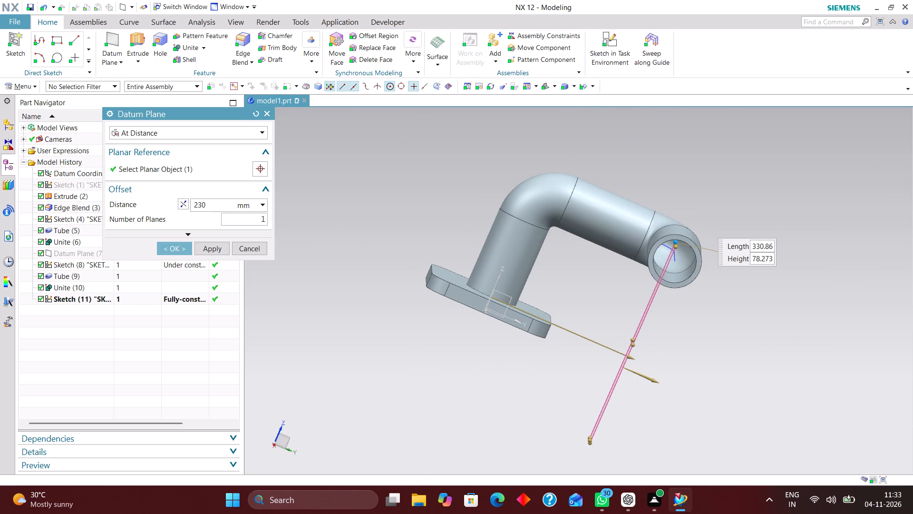
middle_click_drag(781, 340, 779, 326)
right_click_drag(783, 325, 689, 322)
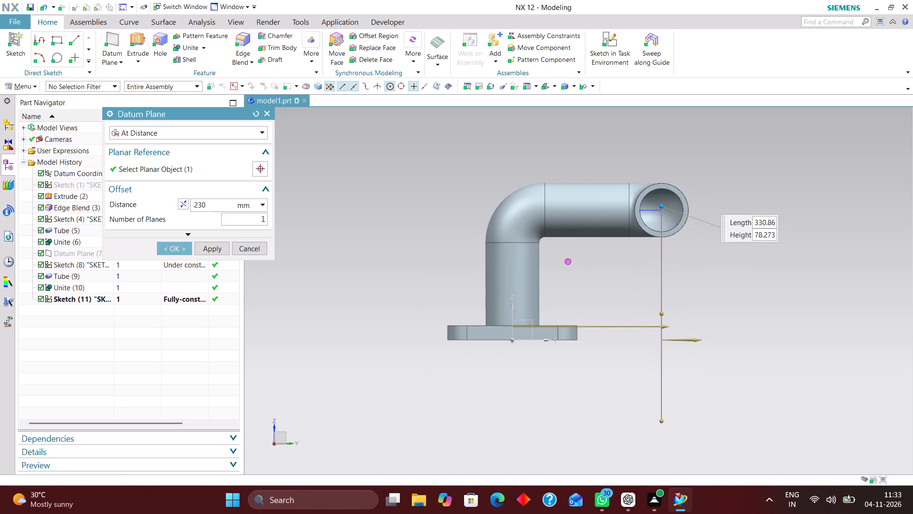
scroll(669, 293, "up", 2)
scroll(663, 318, "down", 1)
left_click_drag(656, 458, 663, 437)
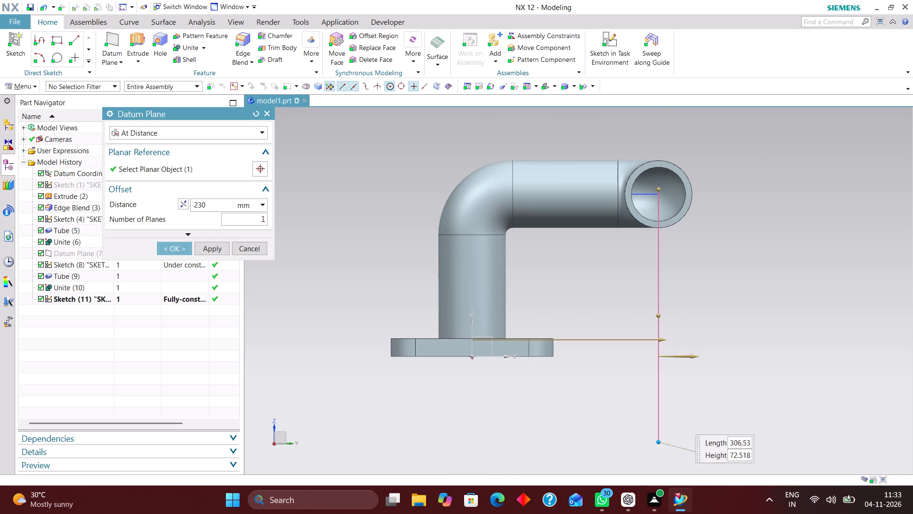
left_click_drag(663, 437, 663, 262)
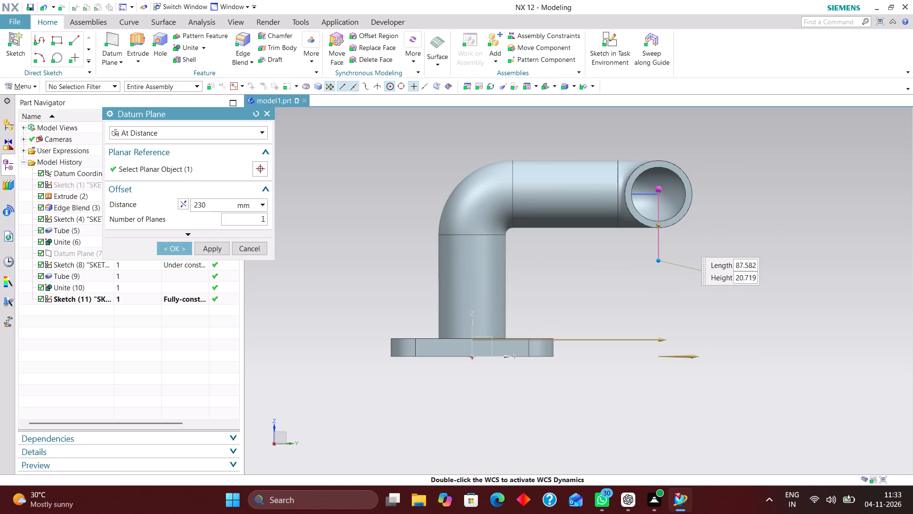
left_click_drag(660, 187, 668, 131)
Shift and widen the datum plane preview along X over the second tube's open-end leg, to a height of about 169 mm.
scroll(660, 190, "up", 4)
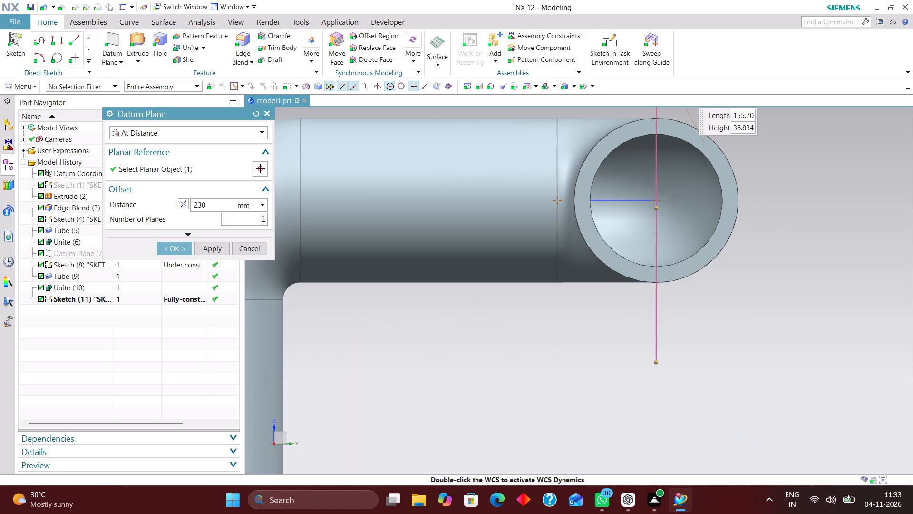
middle_click_drag(709, 300, 712, 302)
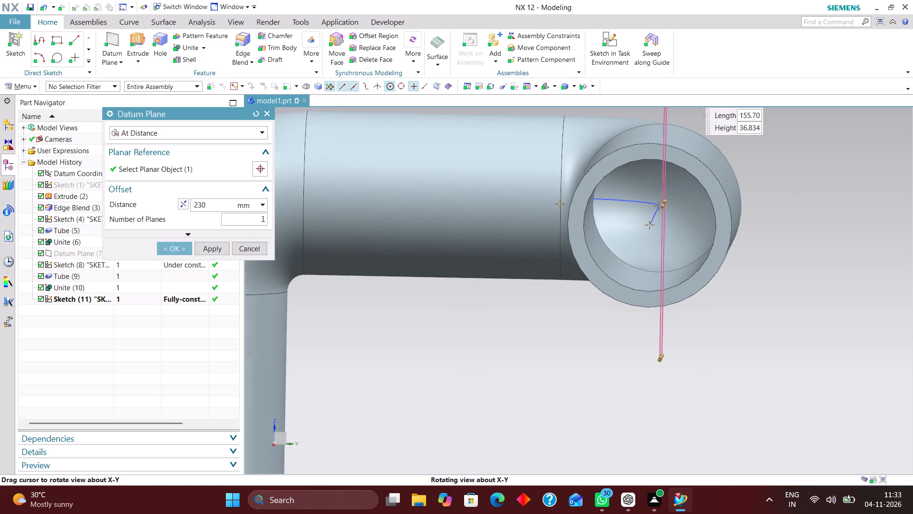
middle_click_drag(712, 302, 714, 302)
left_click_drag(659, 201, 660, 203)
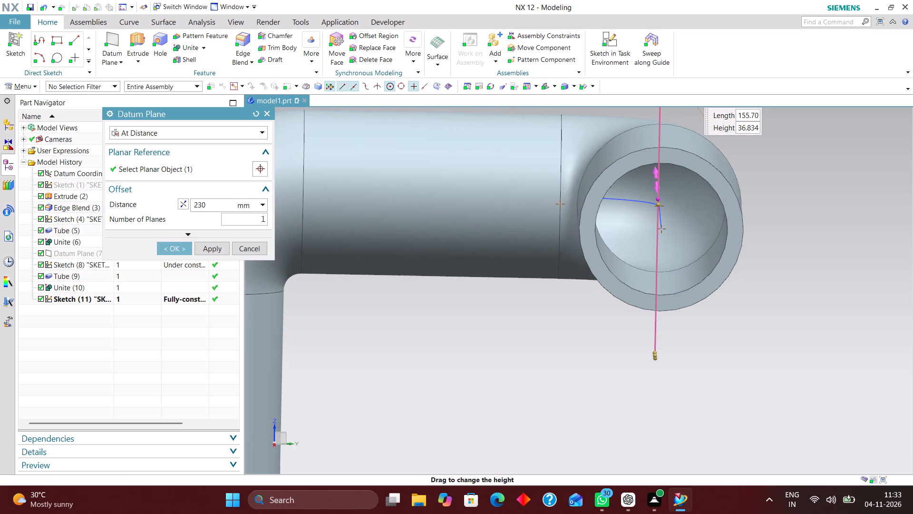
left_click_drag(660, 203, 663, 216)
middle_click_drag(715, 333, 725, 326)
scroll(723, 326, "up", 1)
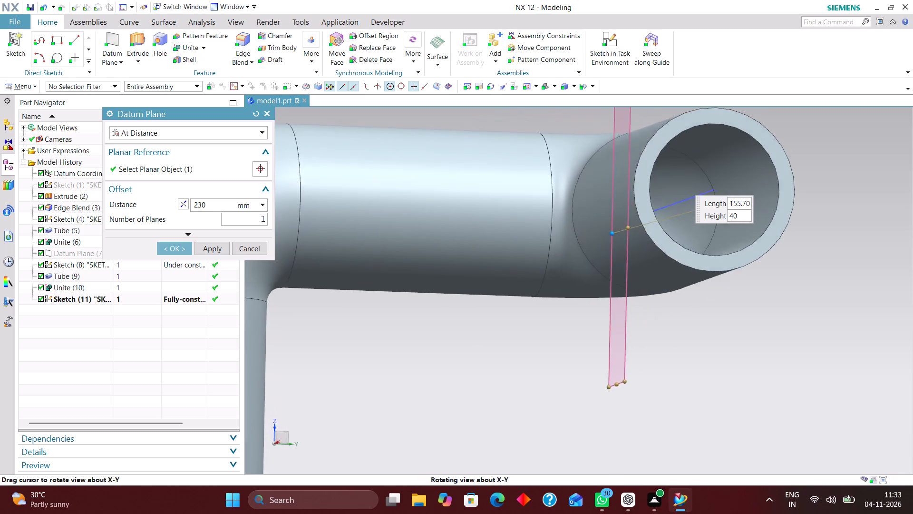
middle_click_drag(725, 326, 767, 336)
right_click_drag(794, 328, 709, 331)
scroll(630, 311, "down", 3)
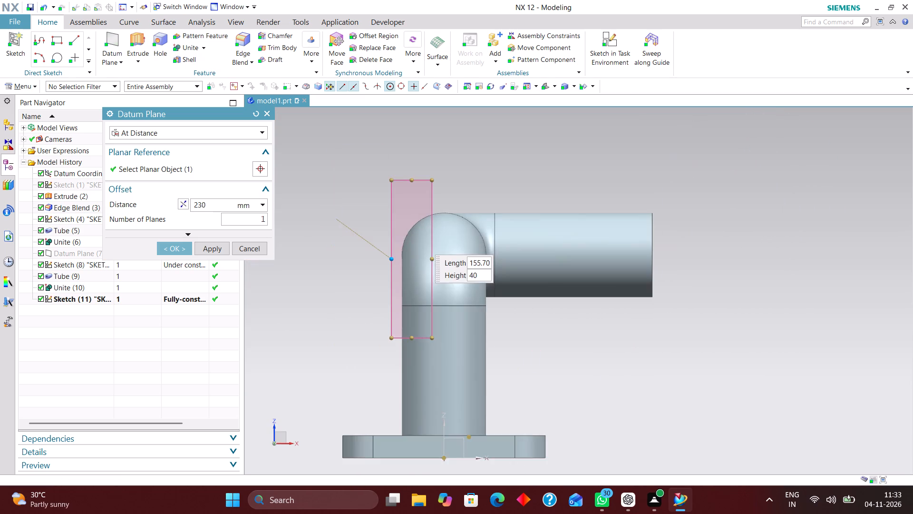
scroll(473, 268, "up", 3)
left_click_drag(390, 252, 751, 282)
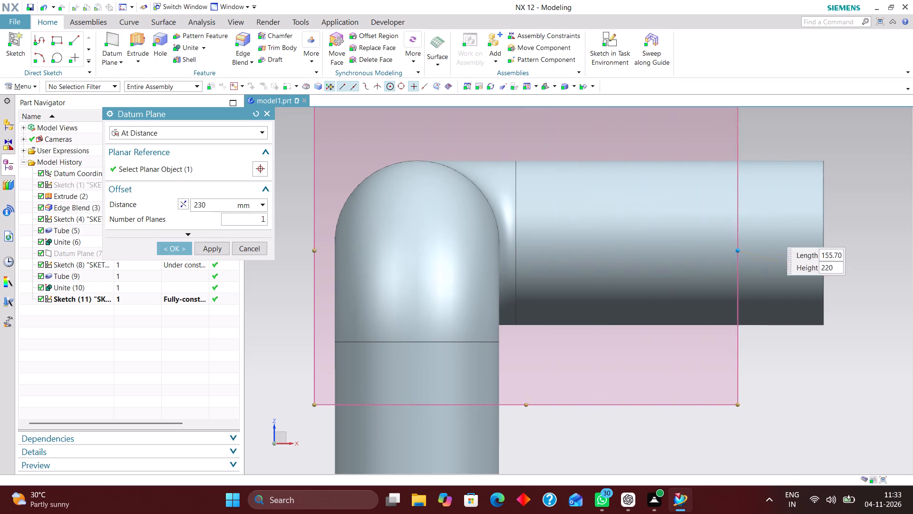
left_click_drag(751, 282, 859, 275)
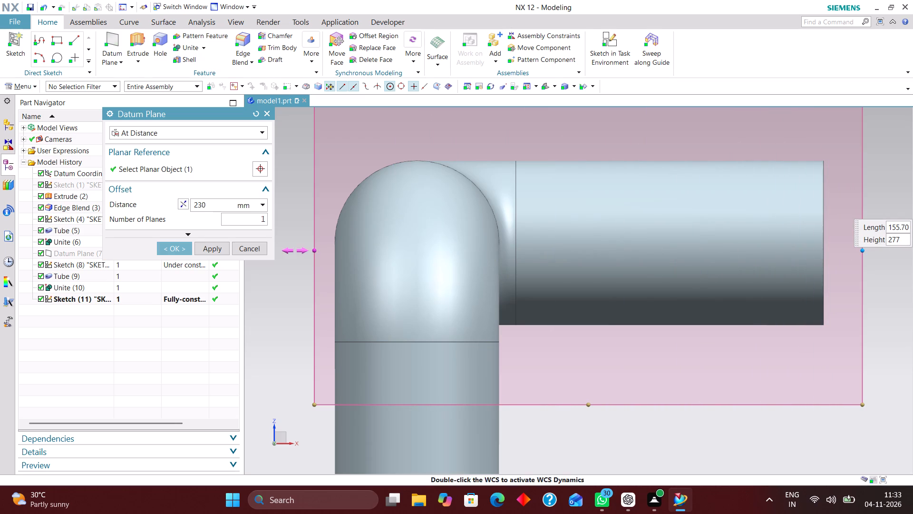
left_click_drag(312, 247, 542, 274)
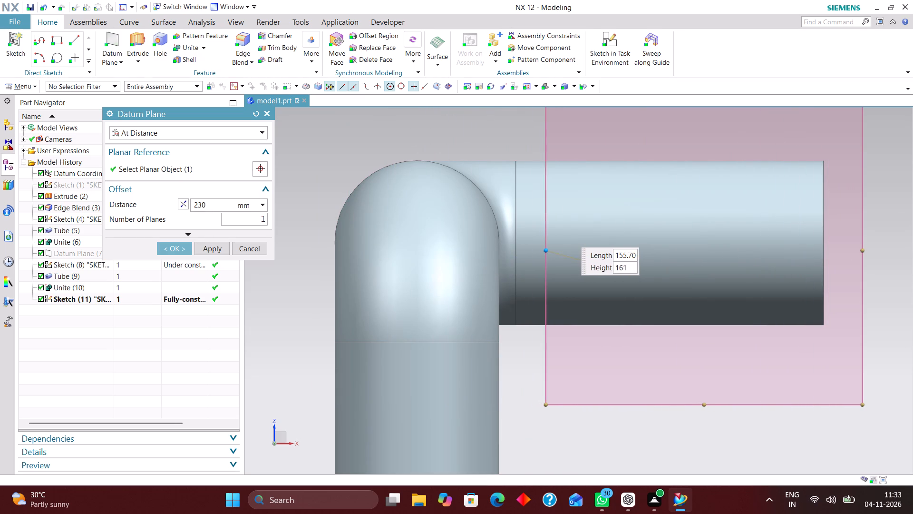
left_click_drag(542, 274, 527, 271)
Shorten the datum plane preview to about 115 mm long around the open-end leg and create the plane at 230 mm offset.
scroll(527, 279, "down", 4)
left_click_drag(594, 206, 594, 216)
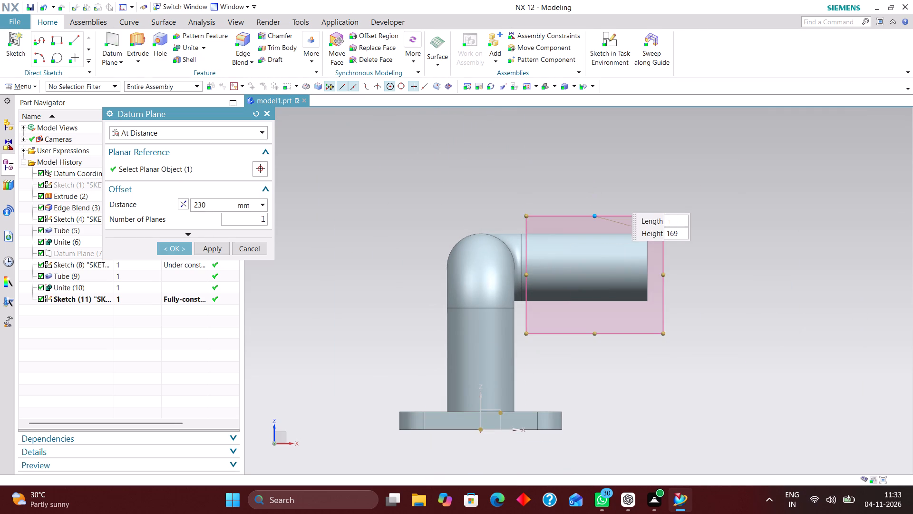
left_click_drag(594, 216, 595, 219)
left_click_drag(596, 333, 605, 310)
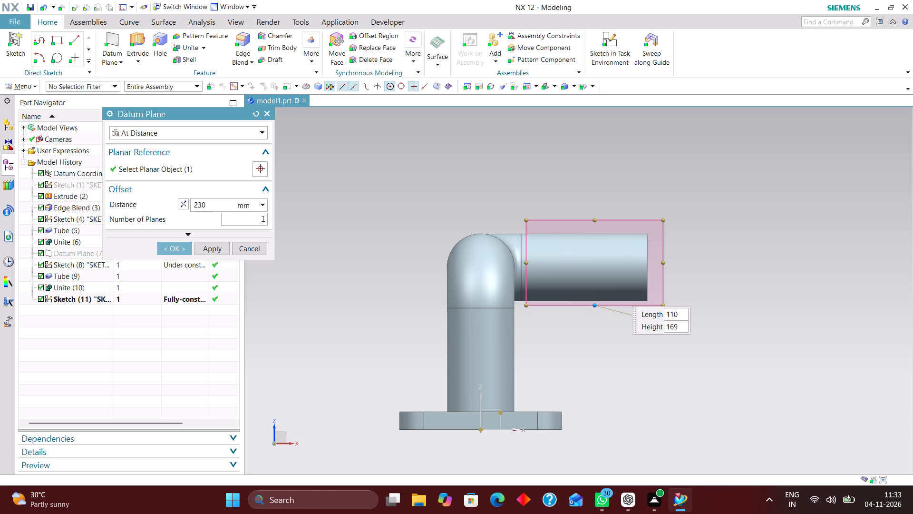
left_click_drag(605, 310, 604, 311)
left_click(169, 244)
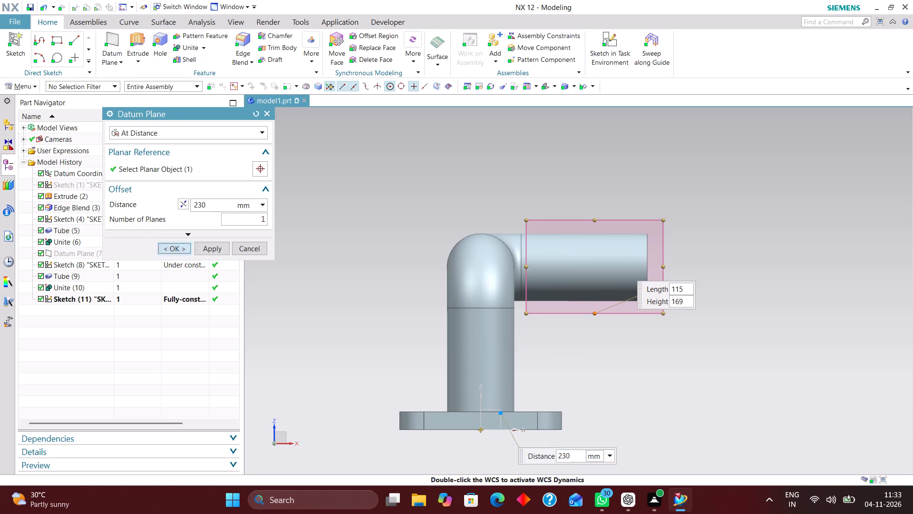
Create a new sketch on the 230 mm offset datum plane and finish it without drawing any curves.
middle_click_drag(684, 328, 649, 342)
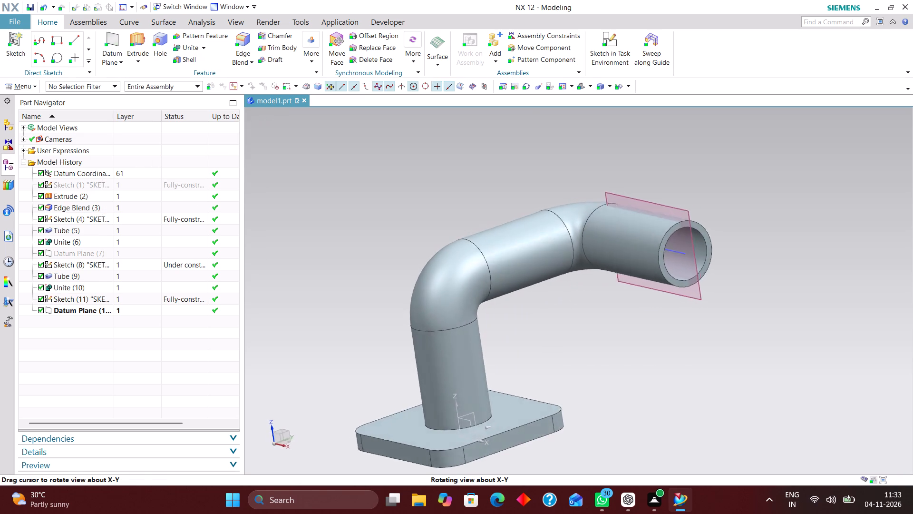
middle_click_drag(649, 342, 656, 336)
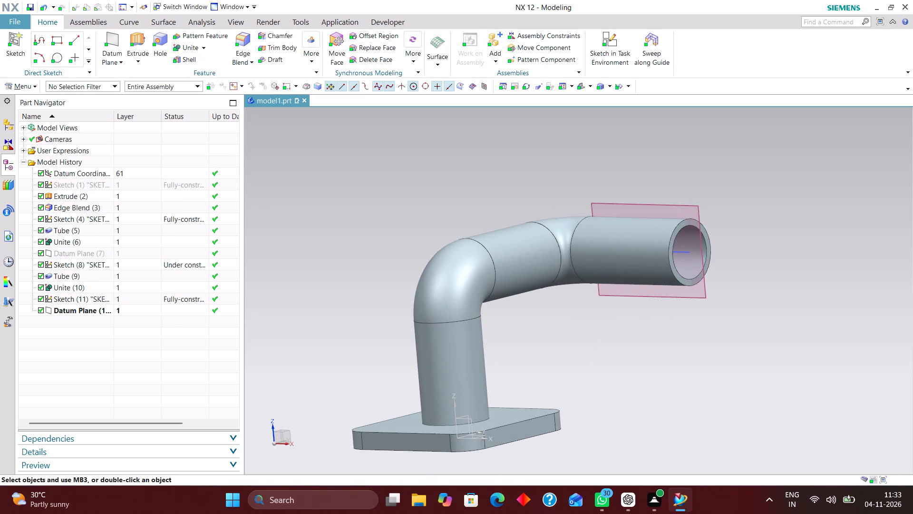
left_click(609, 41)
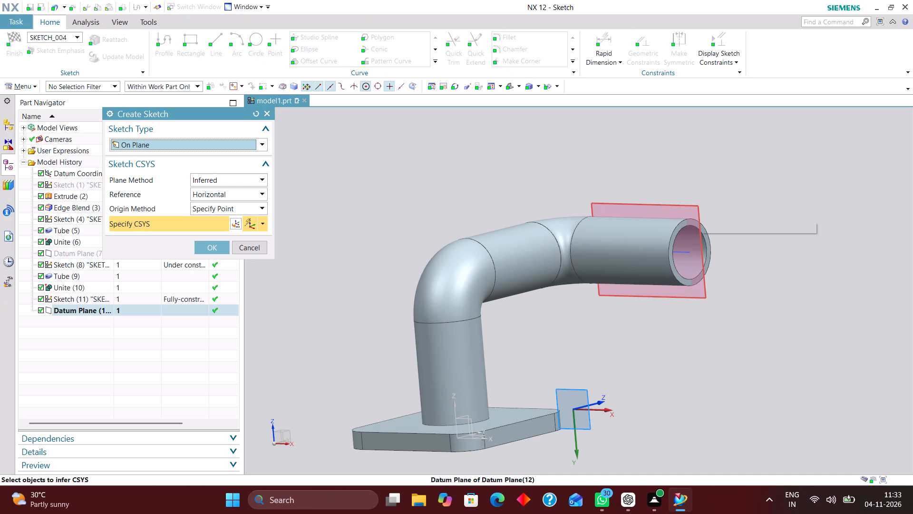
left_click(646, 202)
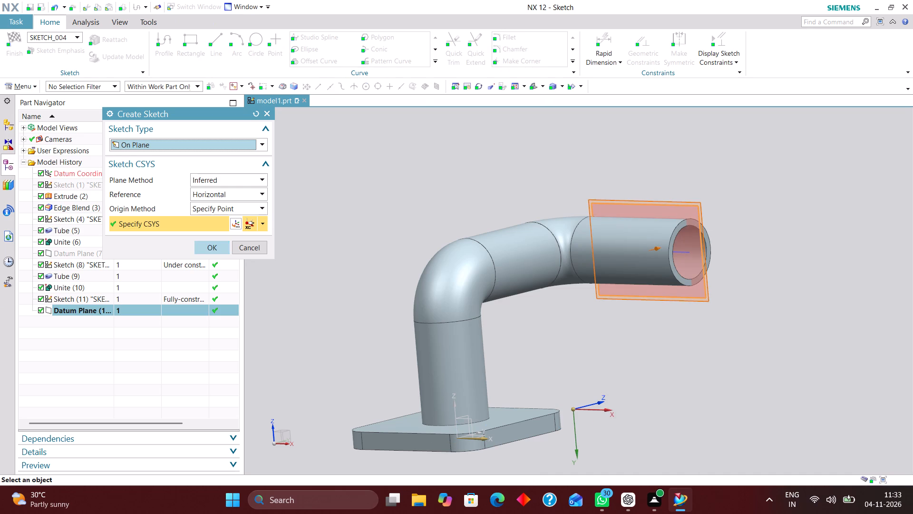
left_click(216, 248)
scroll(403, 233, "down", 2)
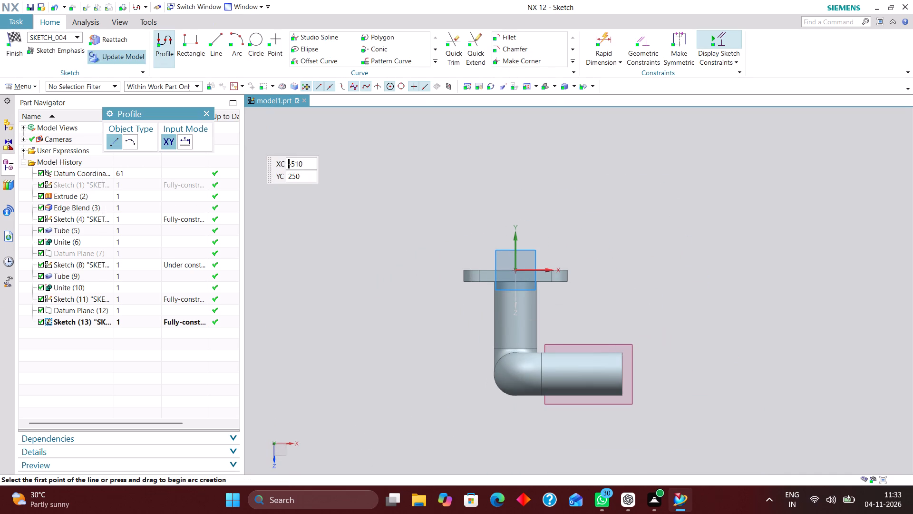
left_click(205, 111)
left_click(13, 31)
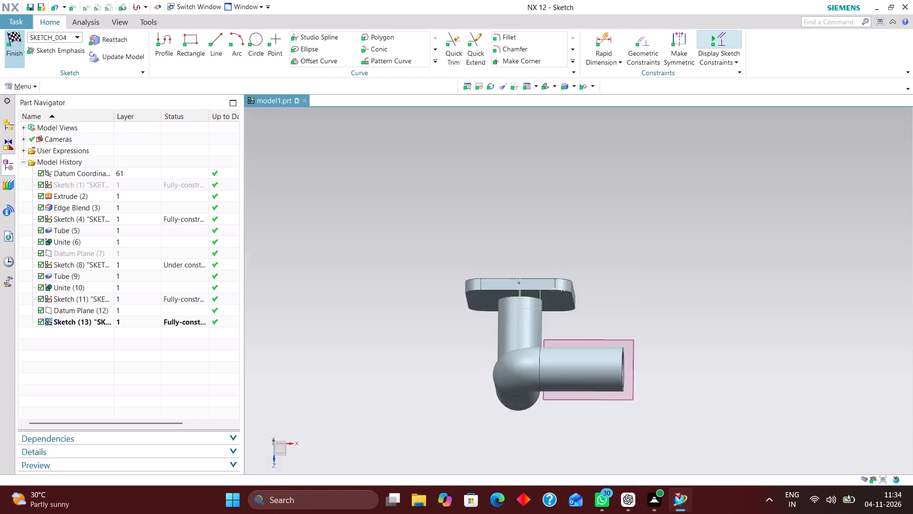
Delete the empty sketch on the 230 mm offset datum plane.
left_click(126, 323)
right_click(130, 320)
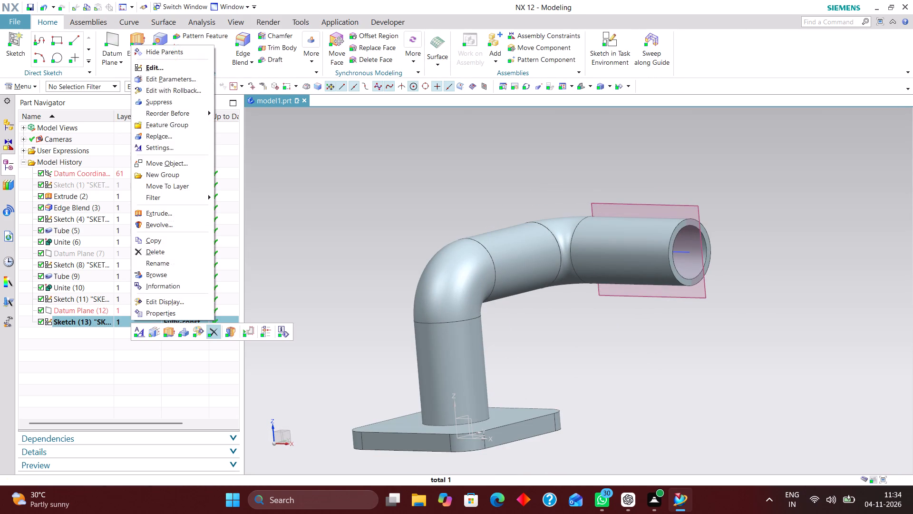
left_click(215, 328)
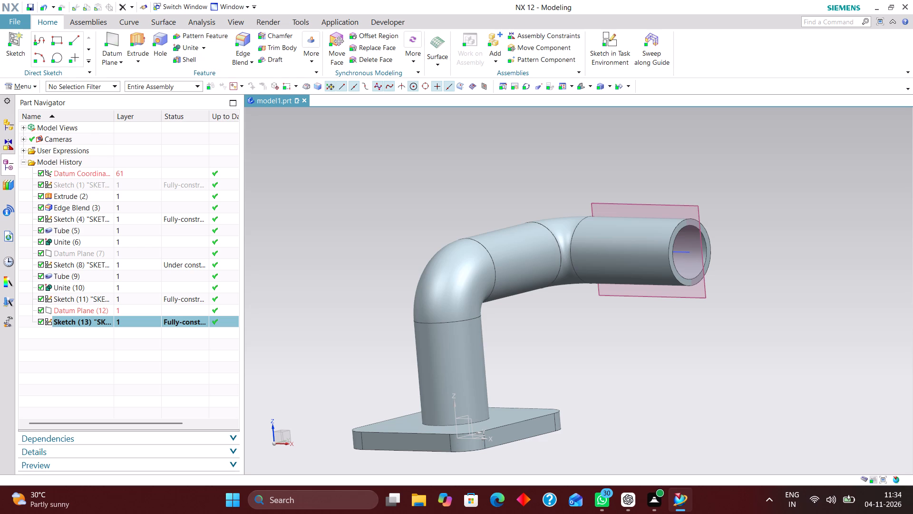
Edit the 230 mm offset datum plane, moving its lower and upper edges below the tube to a length of about 60 mm.
double_click(702, 292)
left_click_drag(656, 297, 655, 310)
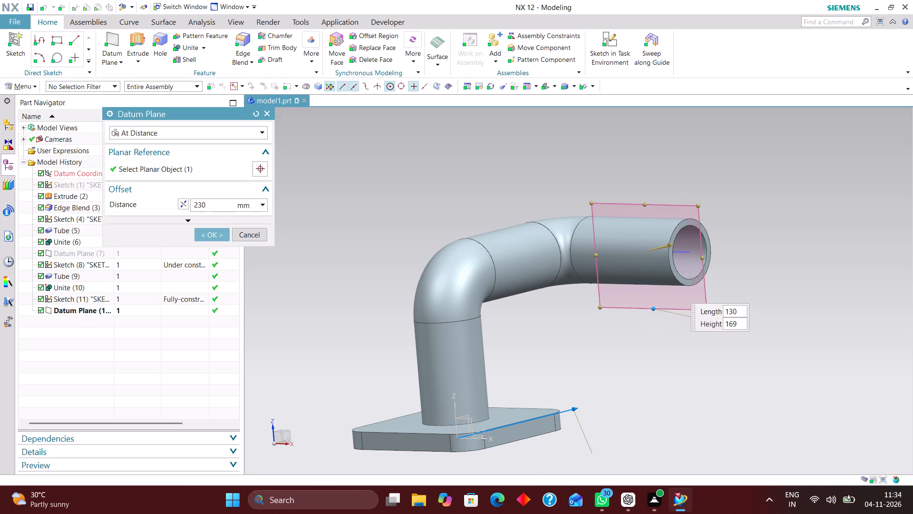
left_click_drag(655, 310, 660, 396)
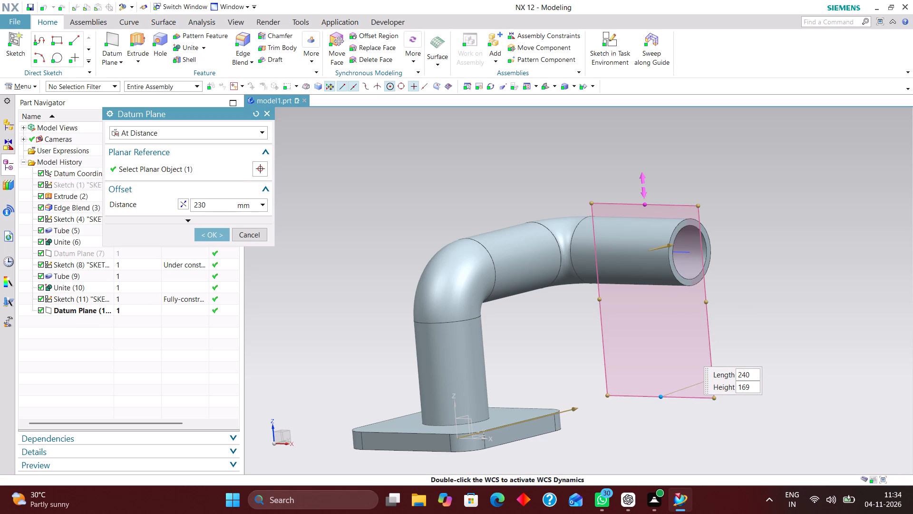
left_click_drag(645, 202, 657, 347)
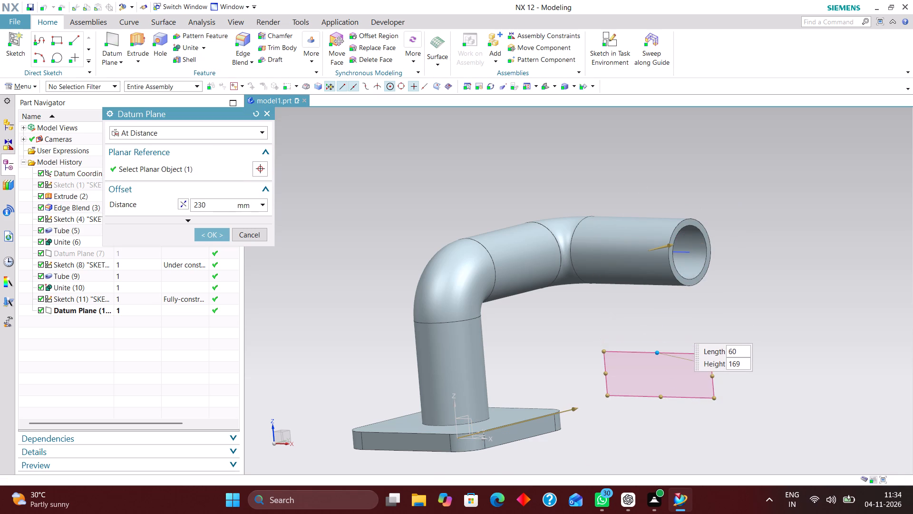
left_click_drag(657, 347, 657, 347)
left_click(209, 233)
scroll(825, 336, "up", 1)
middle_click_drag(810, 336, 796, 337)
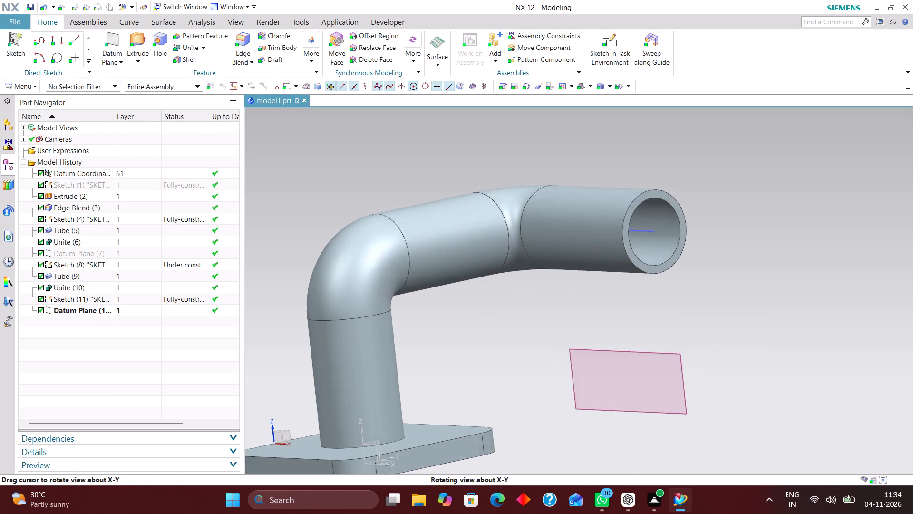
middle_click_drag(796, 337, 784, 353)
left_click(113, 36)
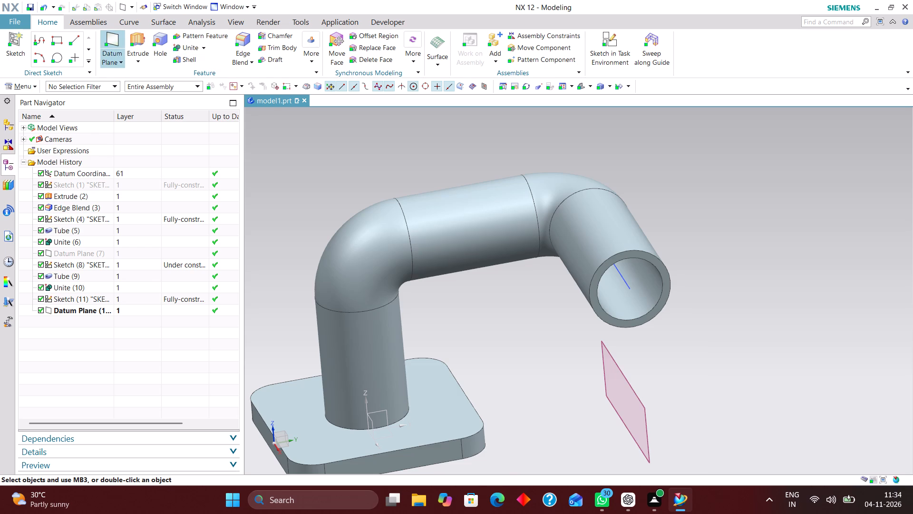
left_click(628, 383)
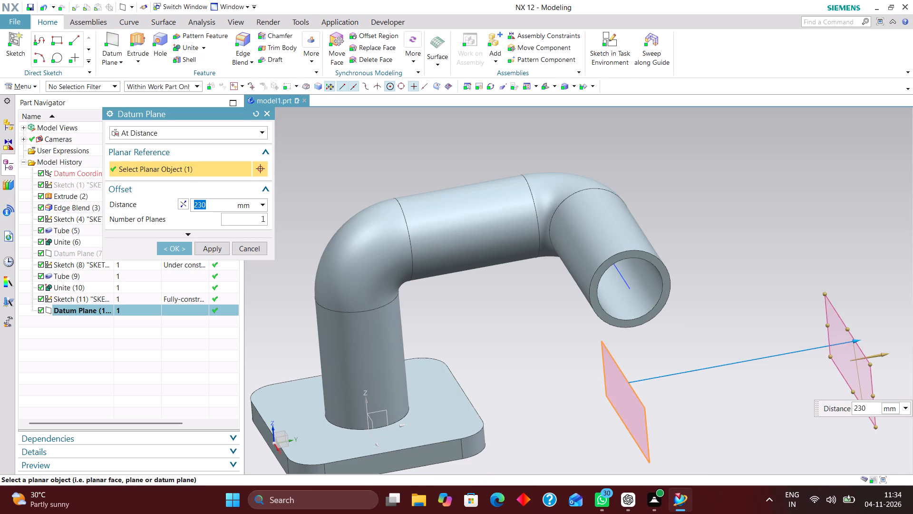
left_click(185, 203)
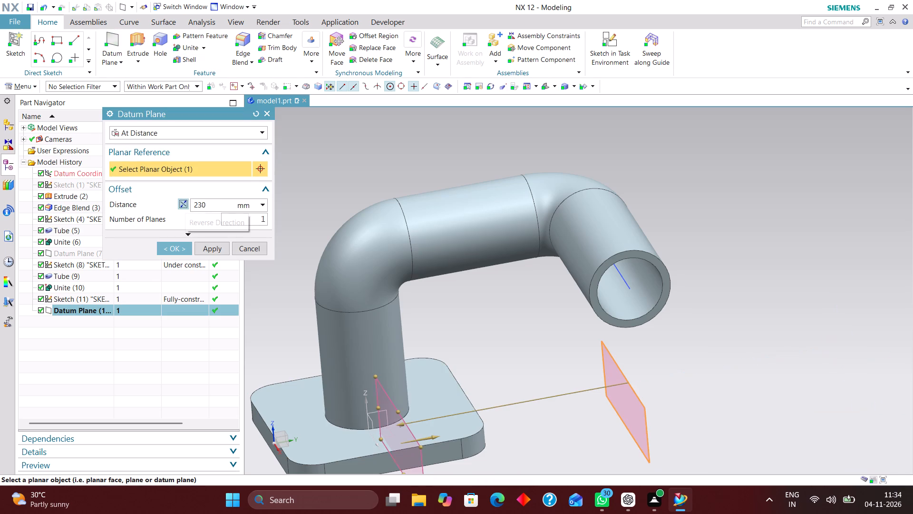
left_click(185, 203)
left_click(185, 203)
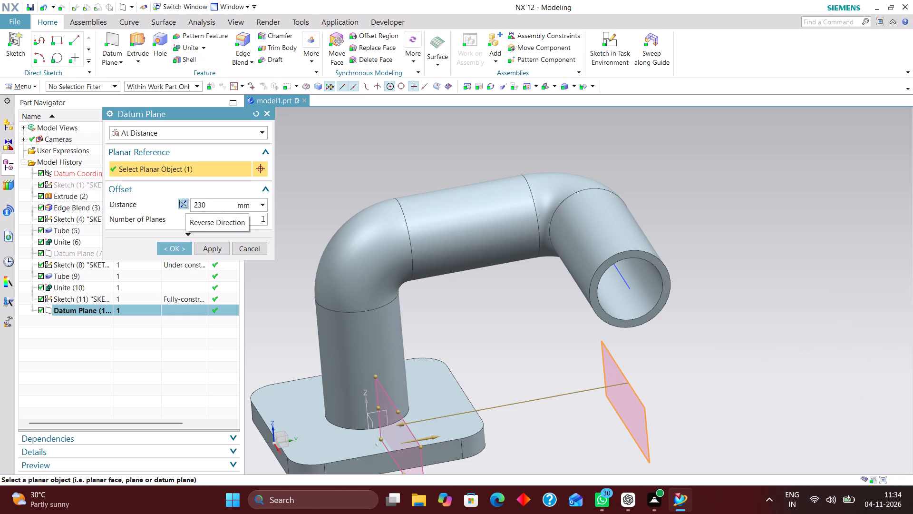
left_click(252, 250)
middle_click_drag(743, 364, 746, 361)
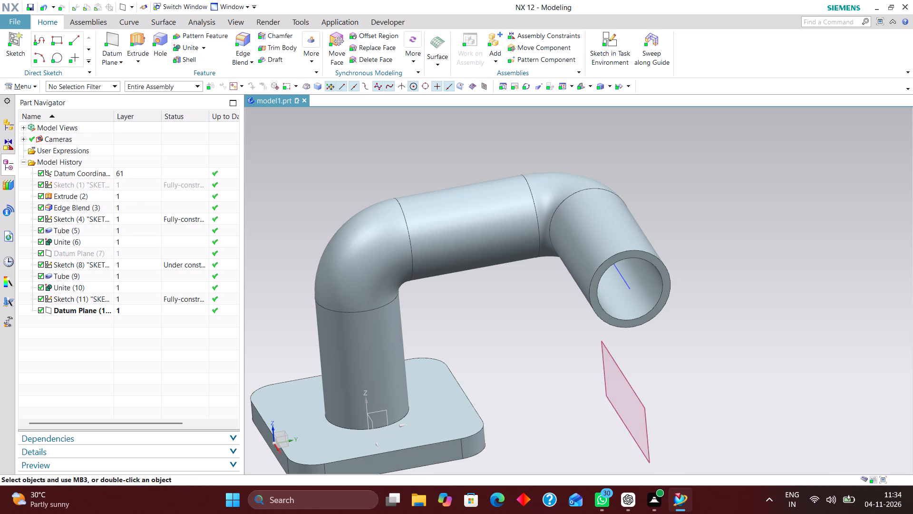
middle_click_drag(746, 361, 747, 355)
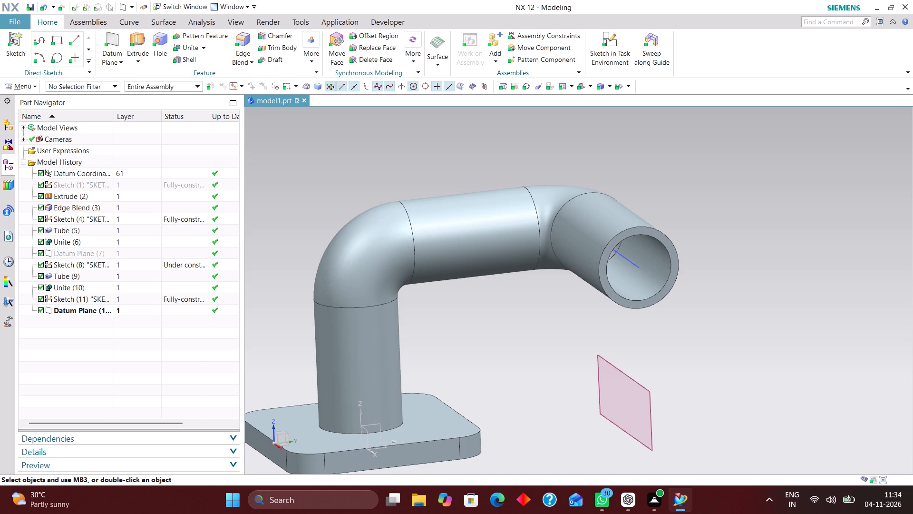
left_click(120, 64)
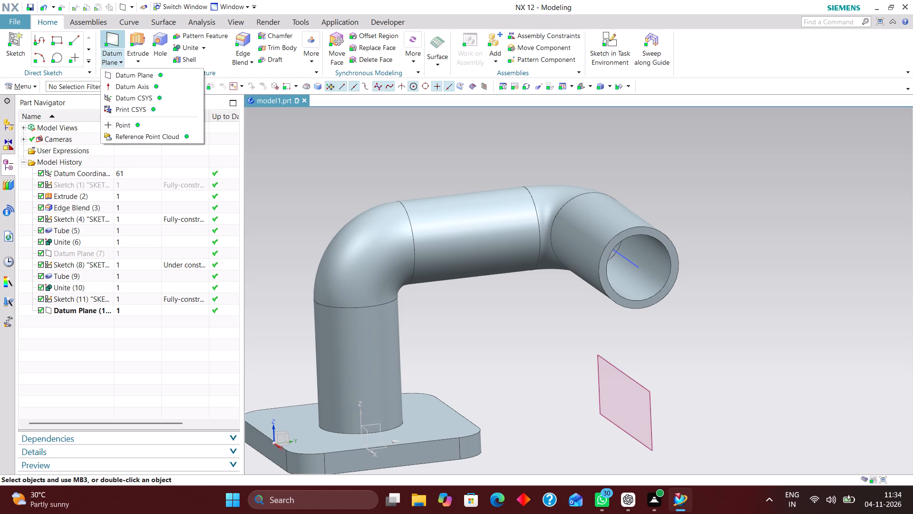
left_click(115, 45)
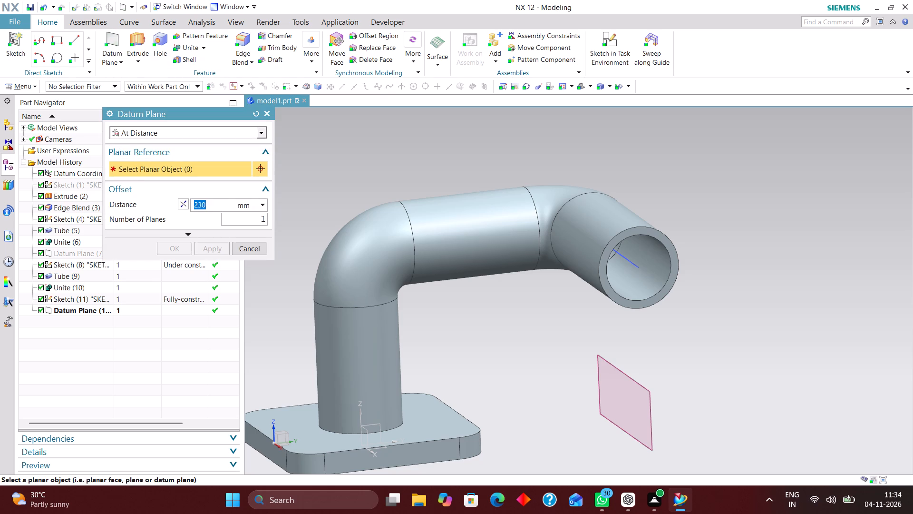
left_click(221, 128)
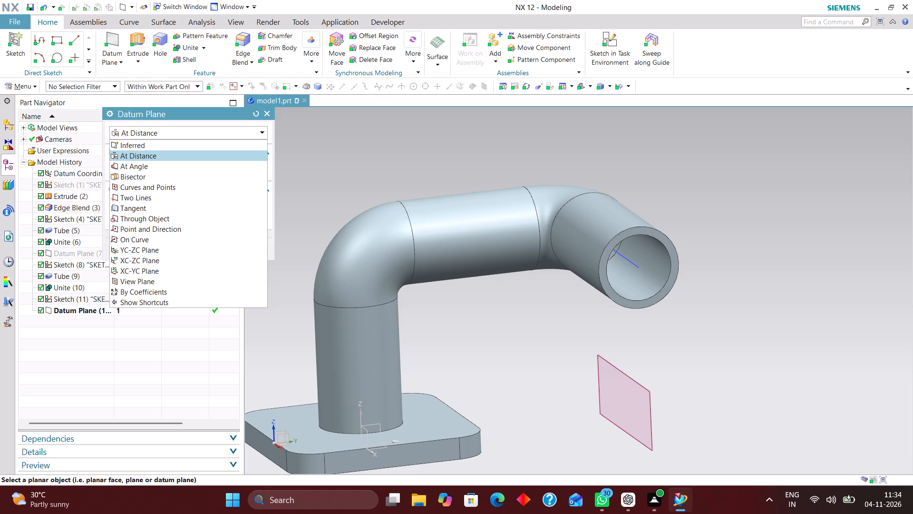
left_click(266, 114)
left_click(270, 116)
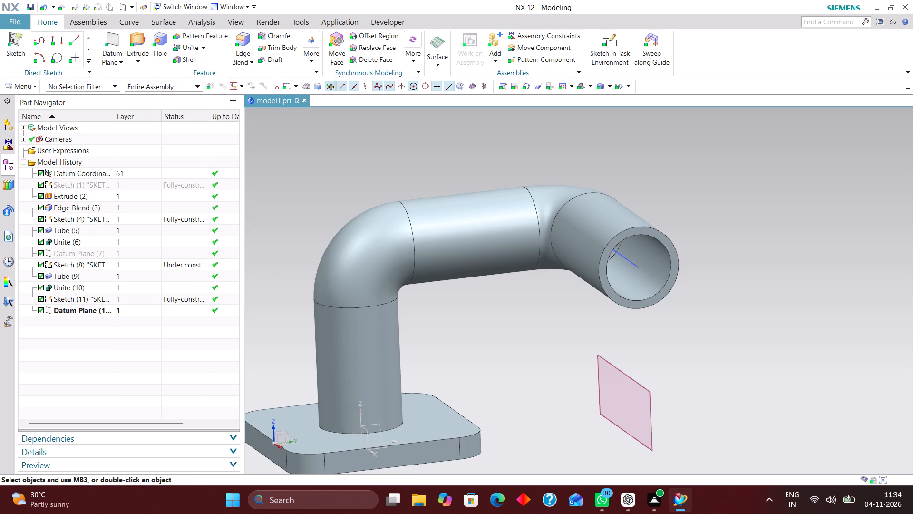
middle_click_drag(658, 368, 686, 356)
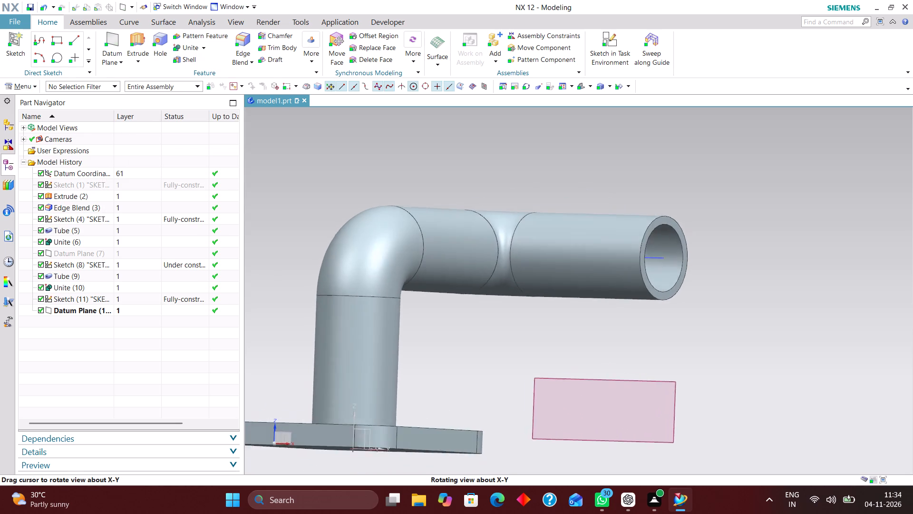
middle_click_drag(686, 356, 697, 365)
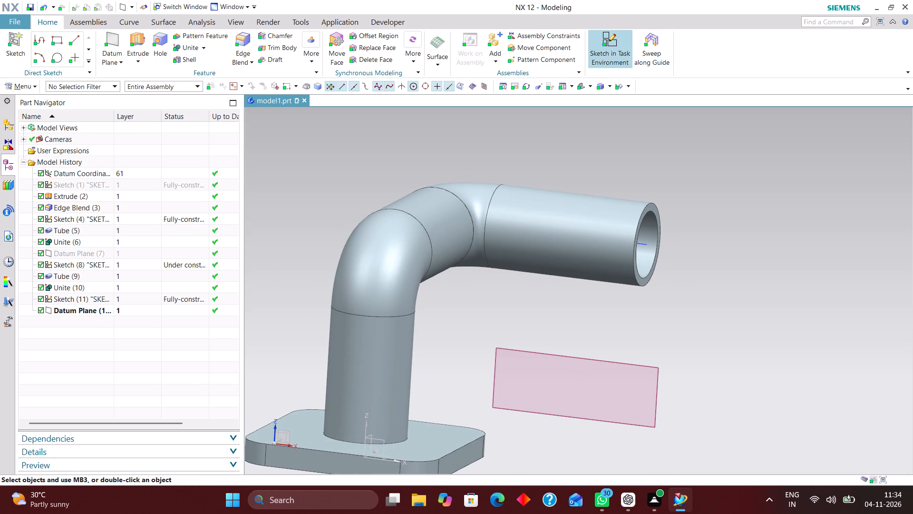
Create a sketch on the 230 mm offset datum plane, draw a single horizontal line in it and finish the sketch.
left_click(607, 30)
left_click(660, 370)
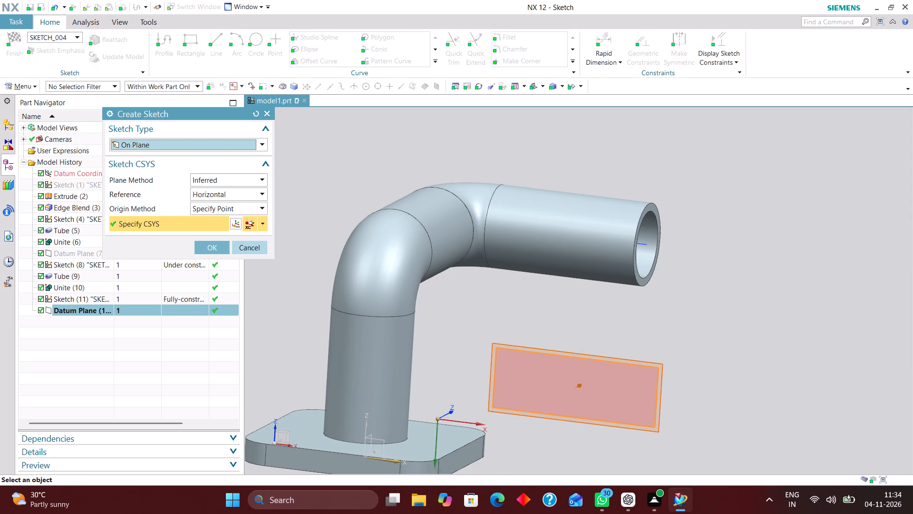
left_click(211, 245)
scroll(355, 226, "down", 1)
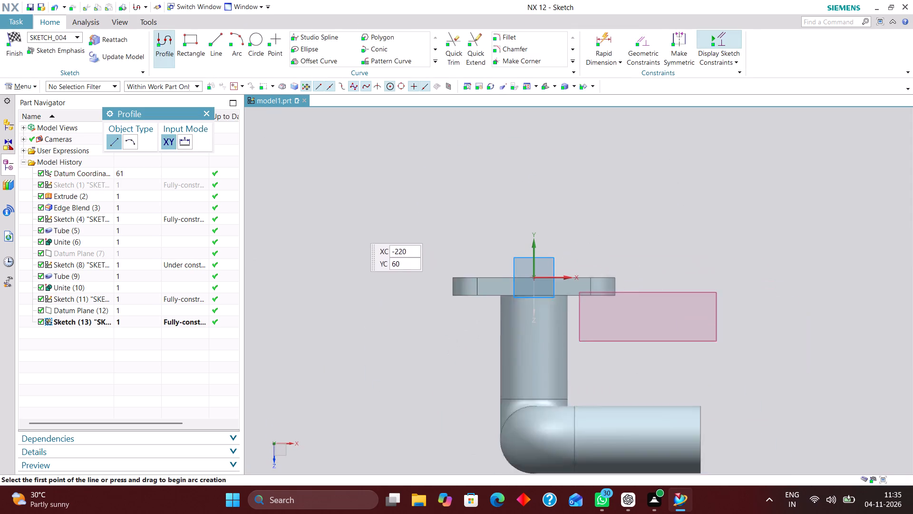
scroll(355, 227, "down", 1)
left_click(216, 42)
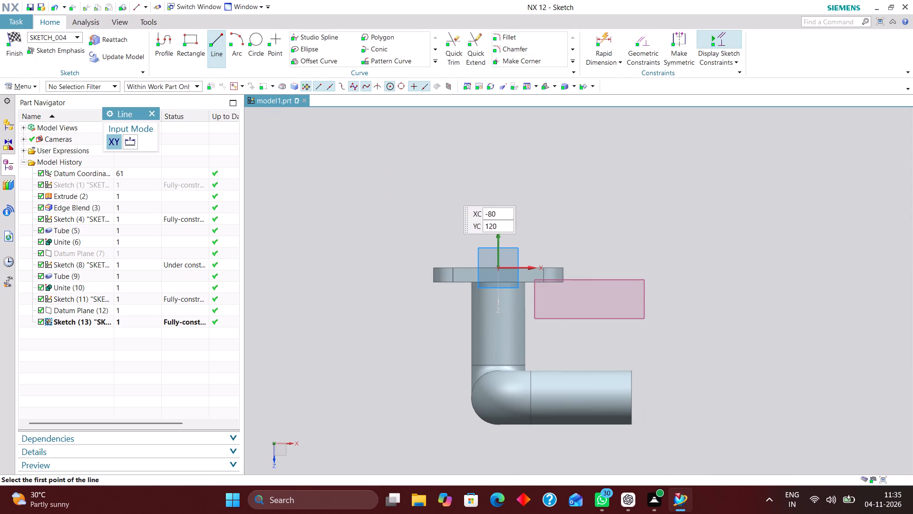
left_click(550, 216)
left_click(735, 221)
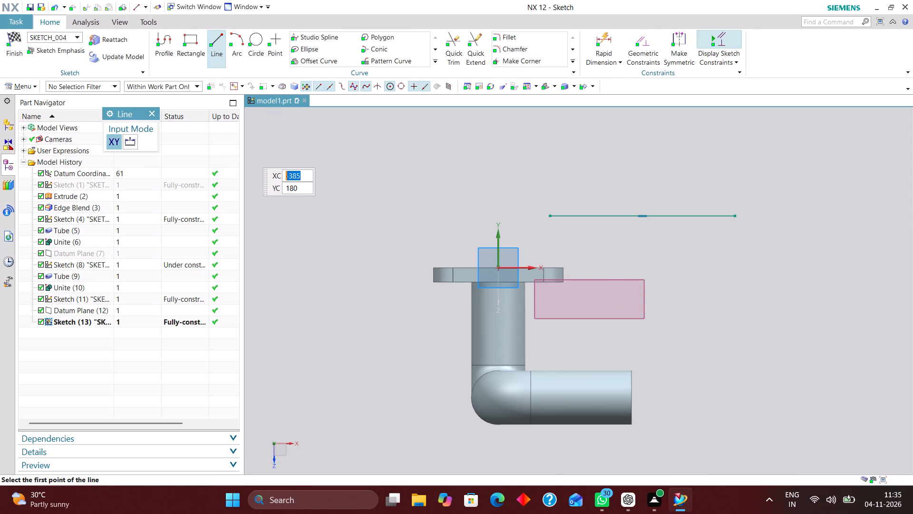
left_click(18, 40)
Examine the sketched line's position and direction relative to the tube's open end from several angles.
scroll(375, 138, "down", 2)
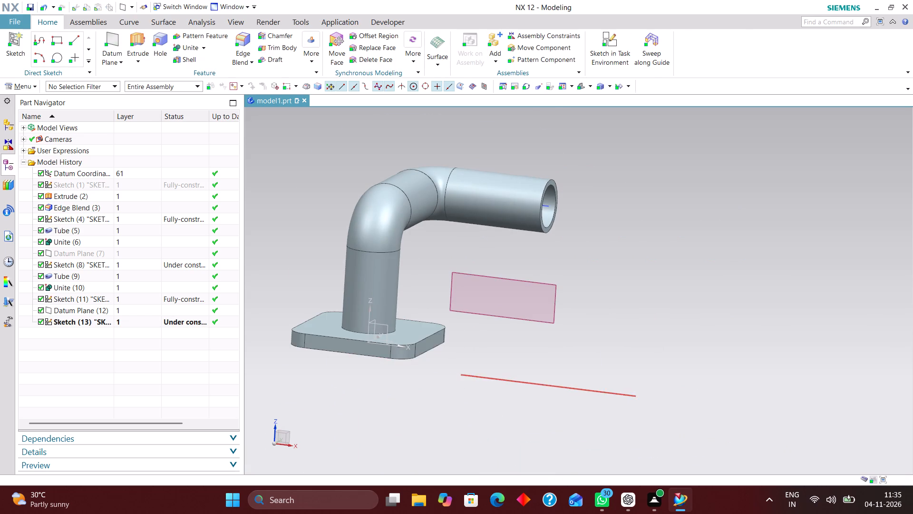
scroll(556, 378, "up", 2)
scroll(515, 341, "down", 2)
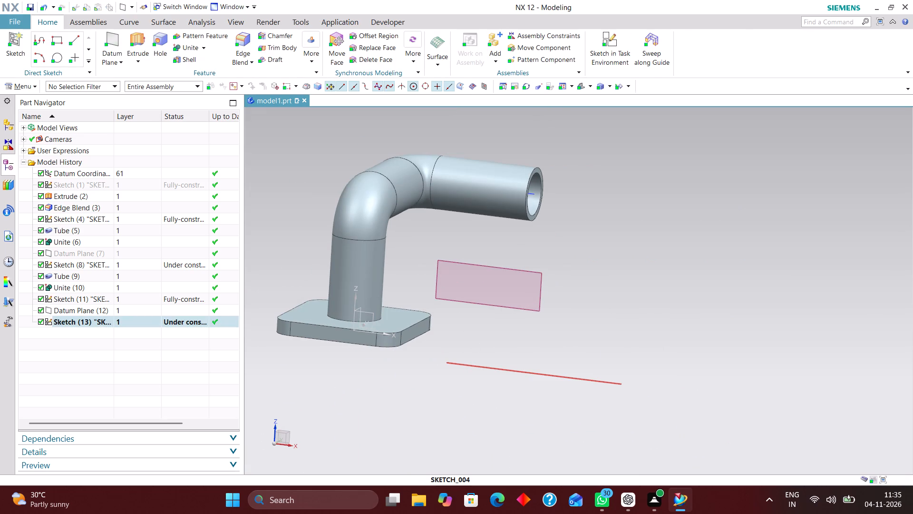
left_click_drag(535, 372, 537, 330)
left_click(594, 315)
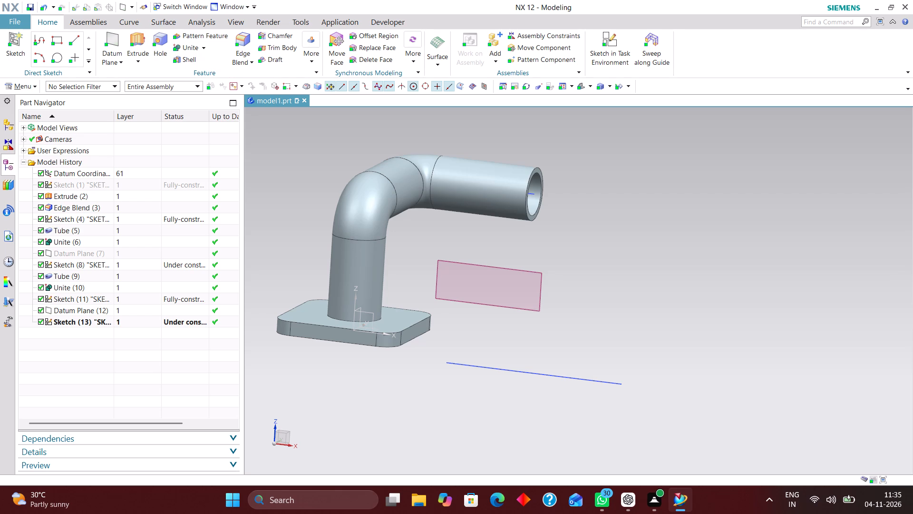
scroll(568, 337, "down", 2)
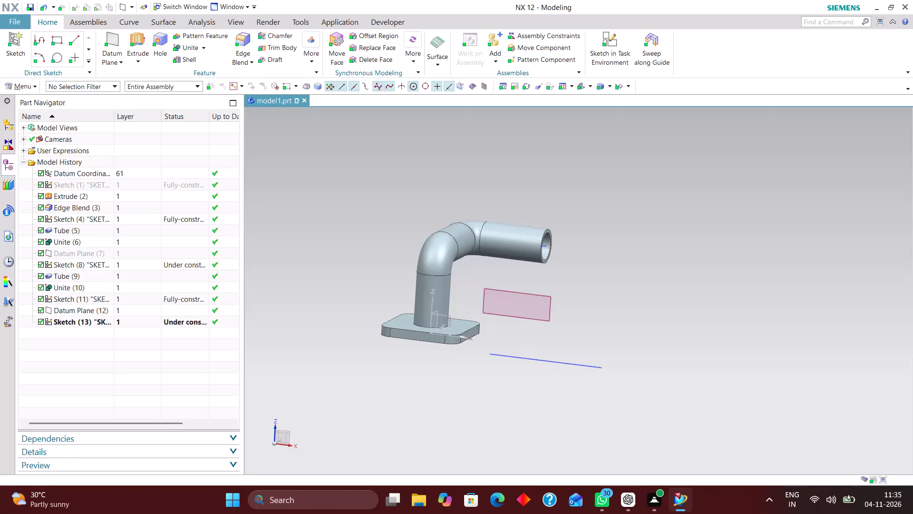
scroll(545, 292, "up", 3)
middle_click_drag(645, 305, 601, 293)
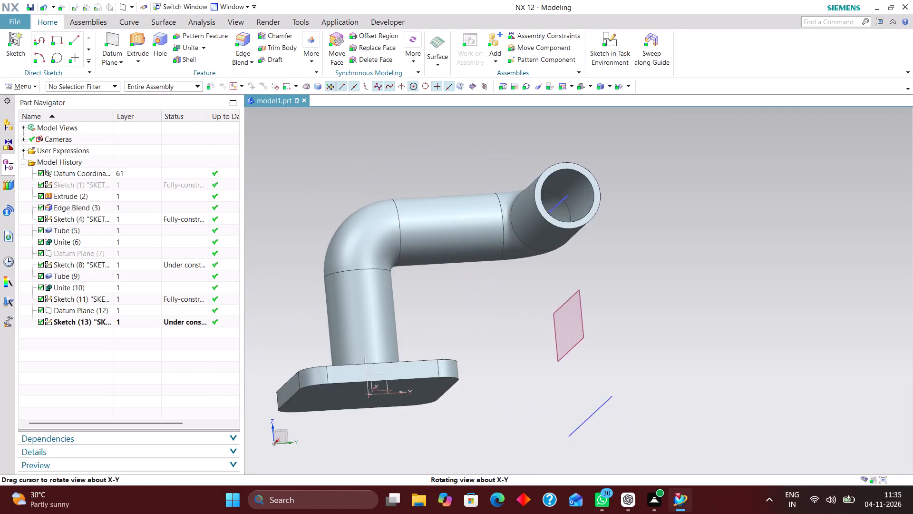
middle_click_drag(601, 293, 596, 290)
middle_click_drag(596, 291, 592, 306)
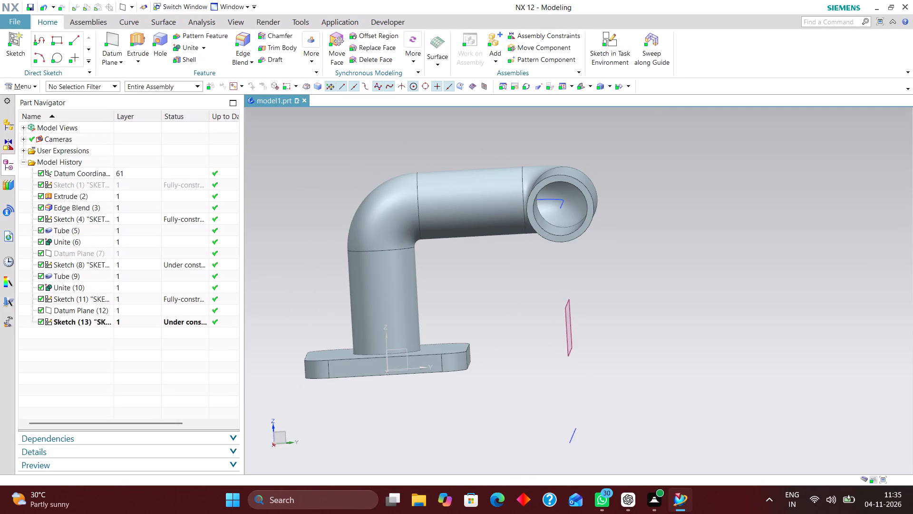
middle_click_drag(639, 316, 717, 326)
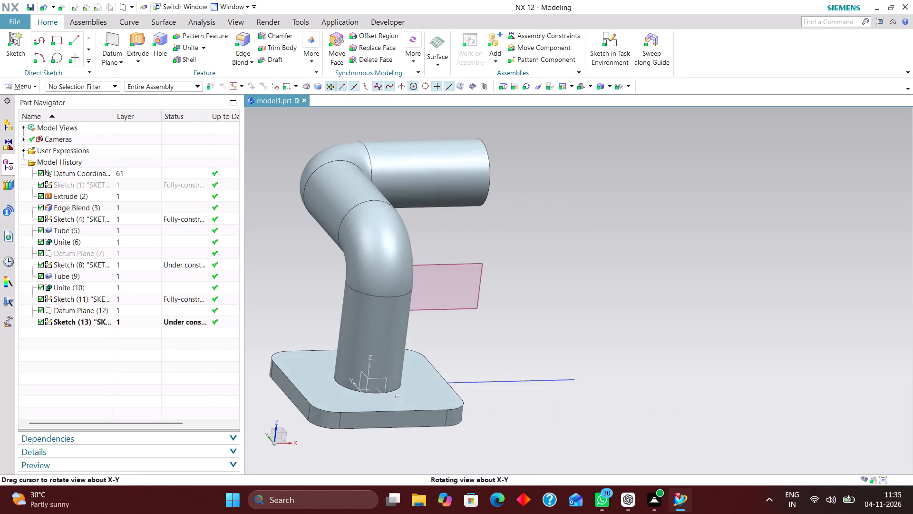
middle_click_drag(717, 326, 637, 328)
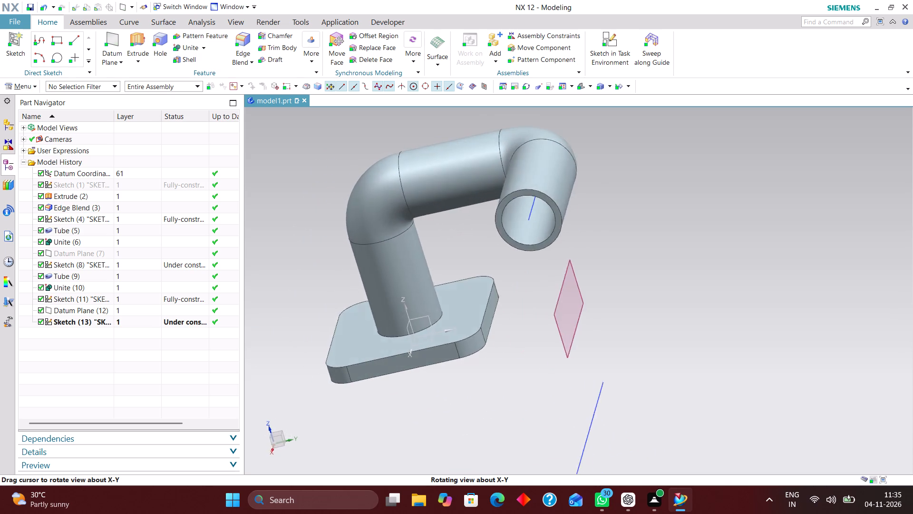
middle_click_drag(637, 328, 670, 316)
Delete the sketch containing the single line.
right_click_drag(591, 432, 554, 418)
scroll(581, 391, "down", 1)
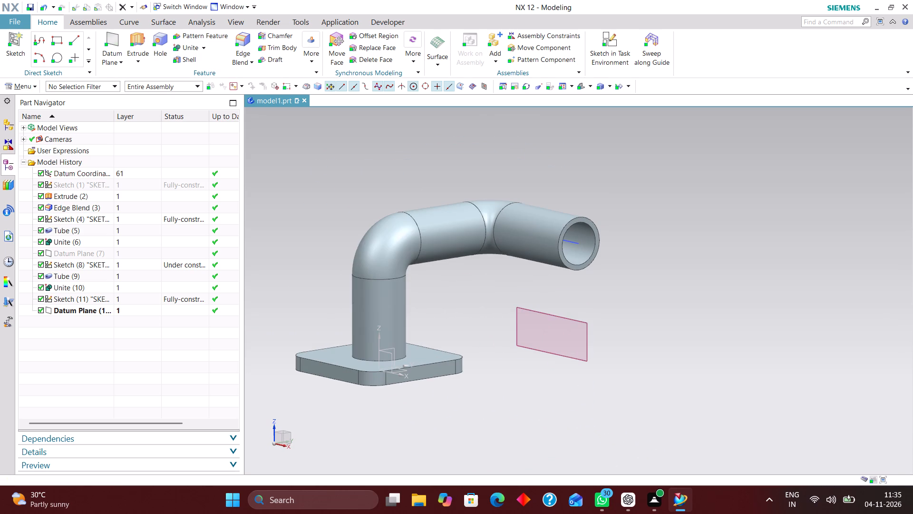
Create a new sketch on the 230 mm offset datum plane with its X-axis direction reversed so that Y points upward.
left_click(608, 34)
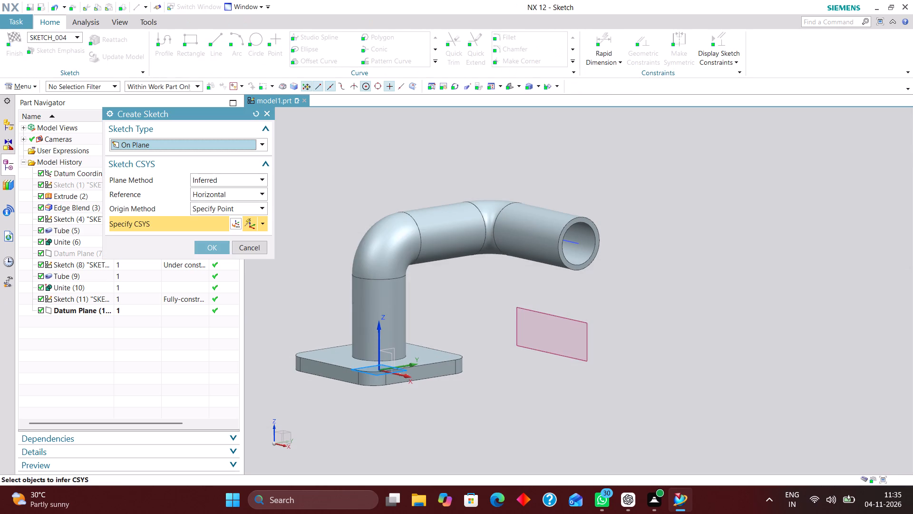
left_click(581, 319)
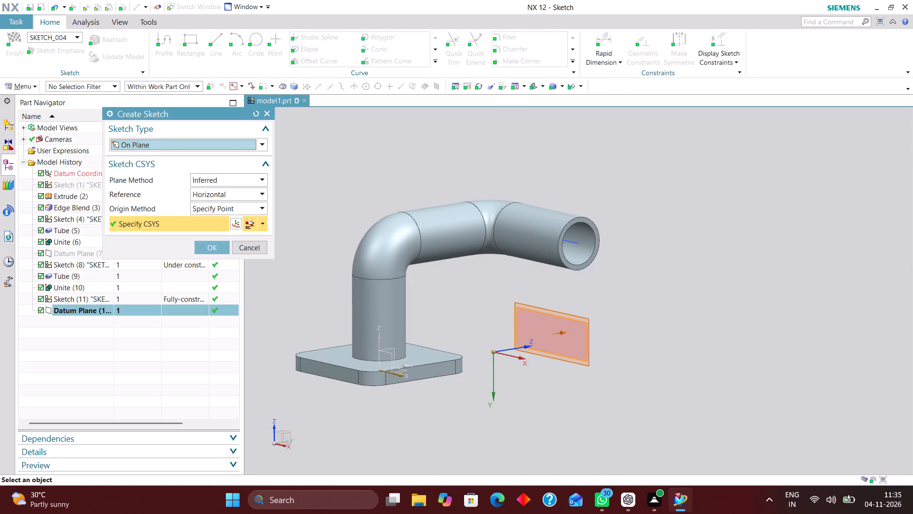
left_click(234, 224)
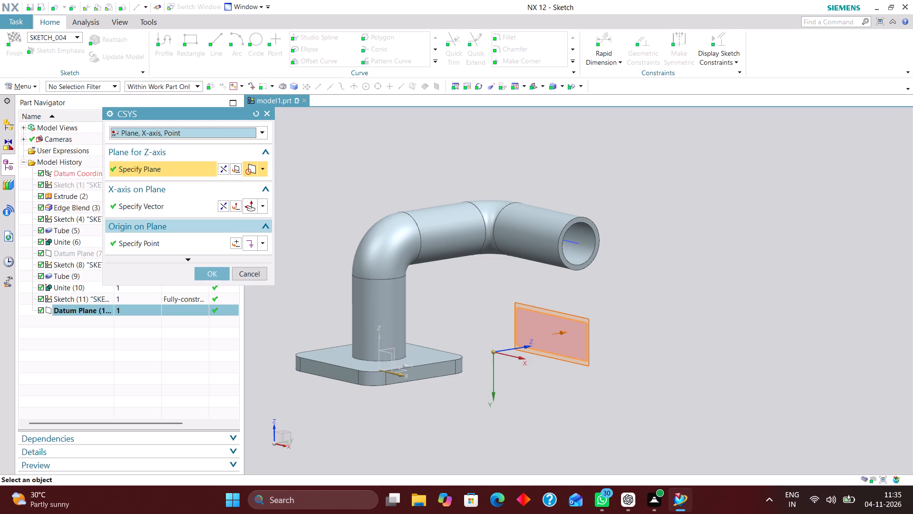
left_click(224, 208)
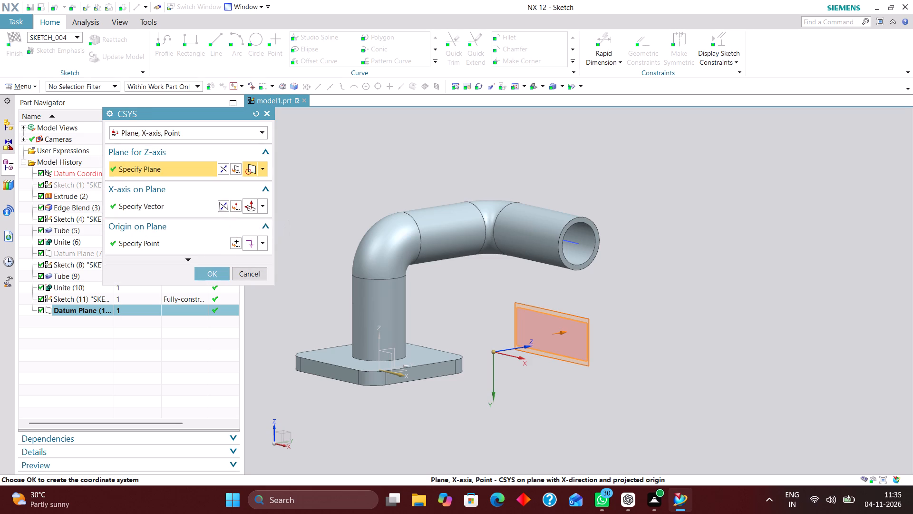
left_click(237, 207)
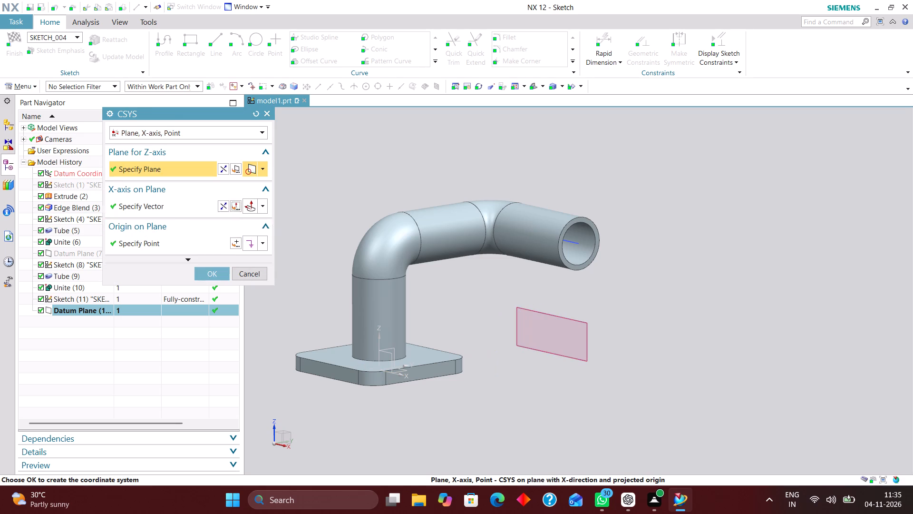
left_click(260, 232)
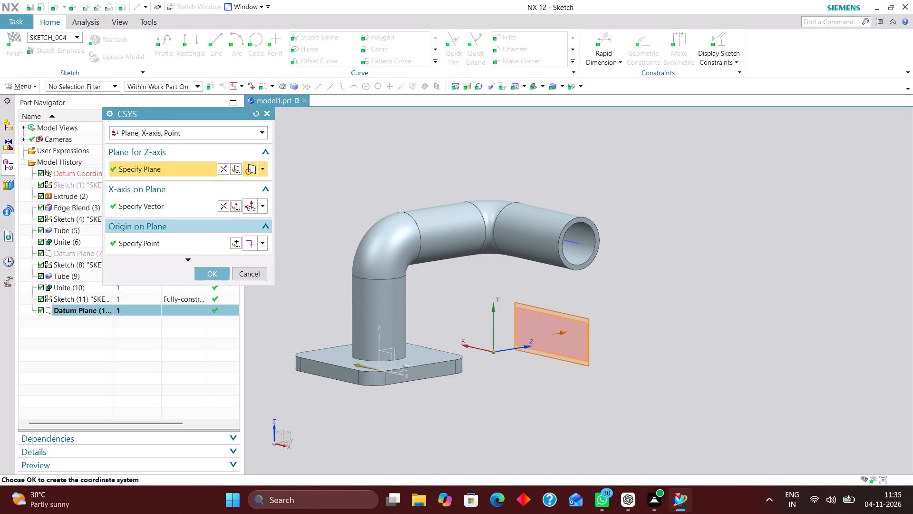
left_click(211, 271)
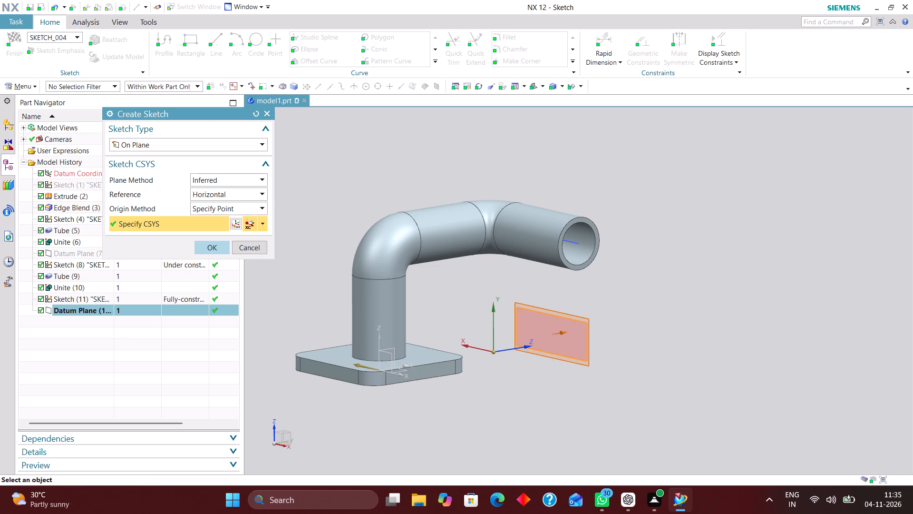
left_click(220, 253)
Draw a horizontal line beyond the tube's open end, level with the tube's axis and leading away from it.
scroll(482, 339, "down", 2)
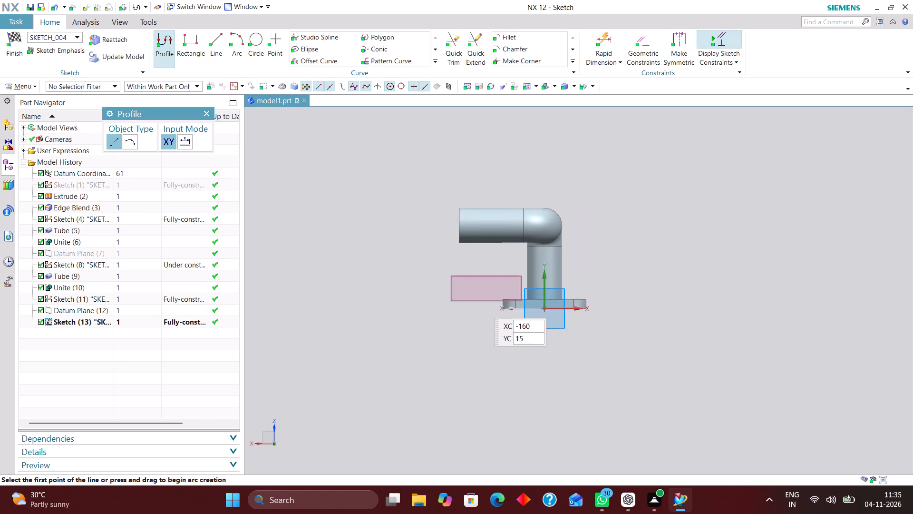
scroll(474, 300, "up", 3)
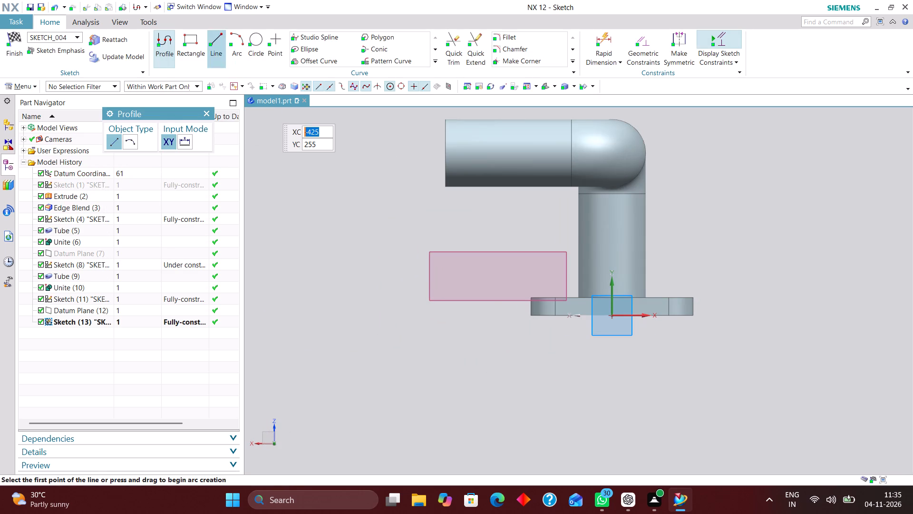
left_click(210, 39)
left_click(427, 154)
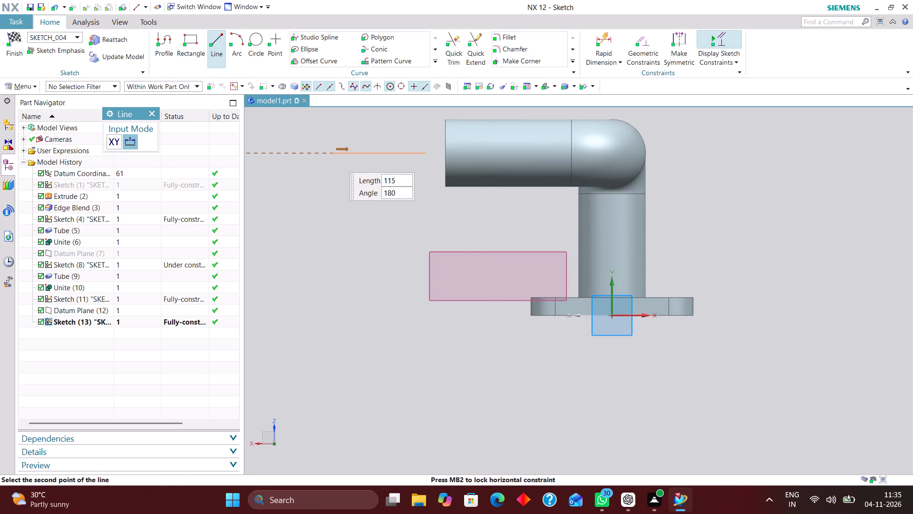
left_click(312, 157)
scroll(408, 283, "down", 1)
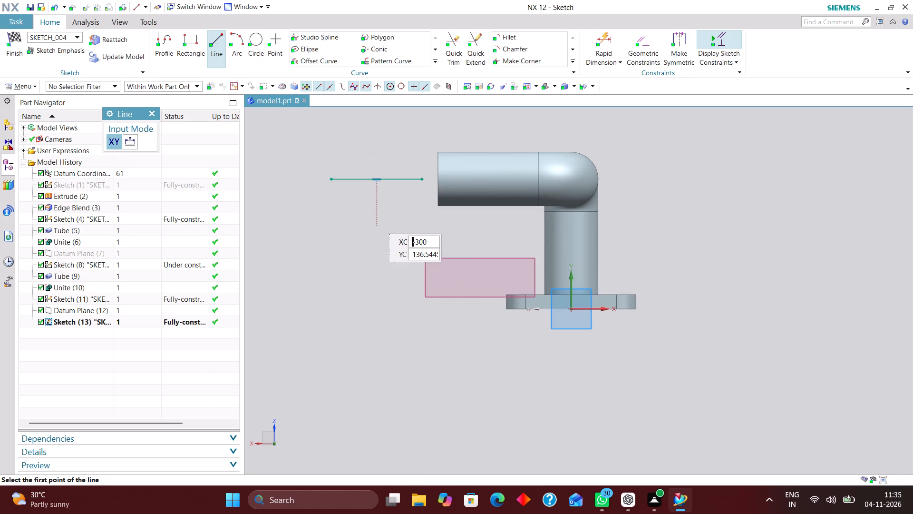
scroll(314, 181, "up", 3)
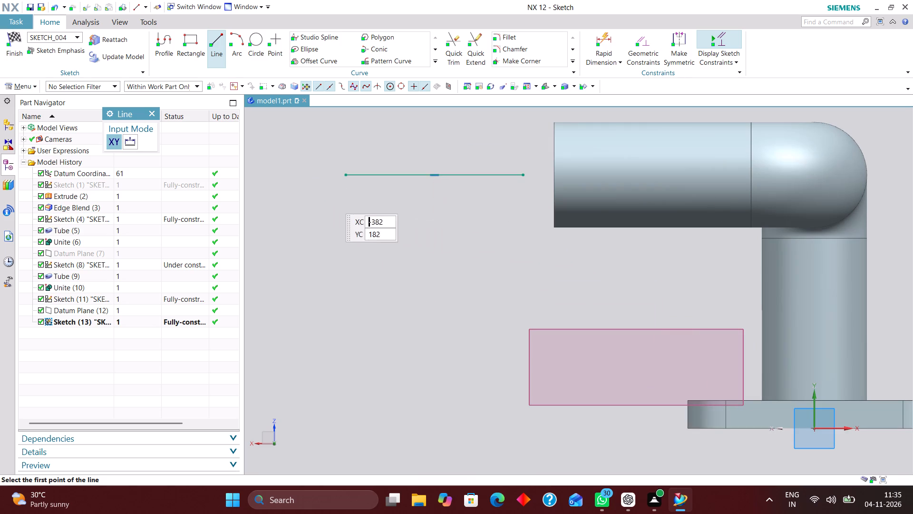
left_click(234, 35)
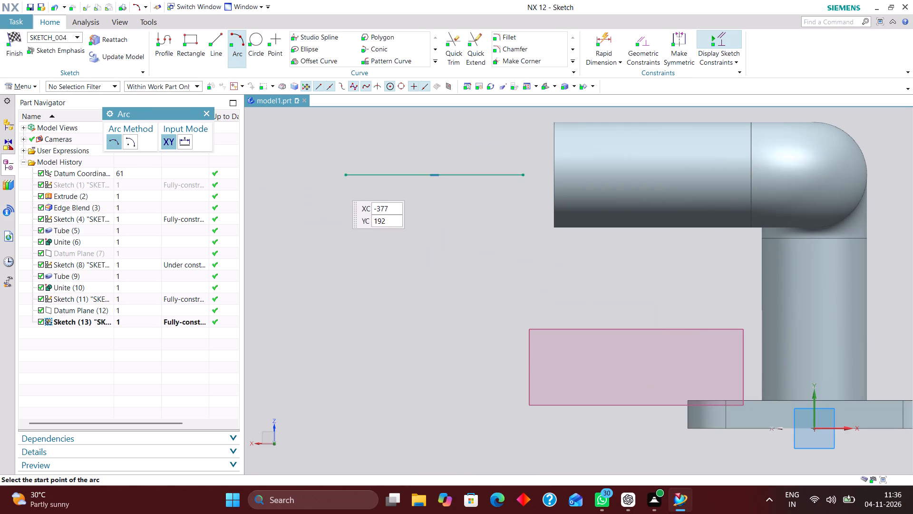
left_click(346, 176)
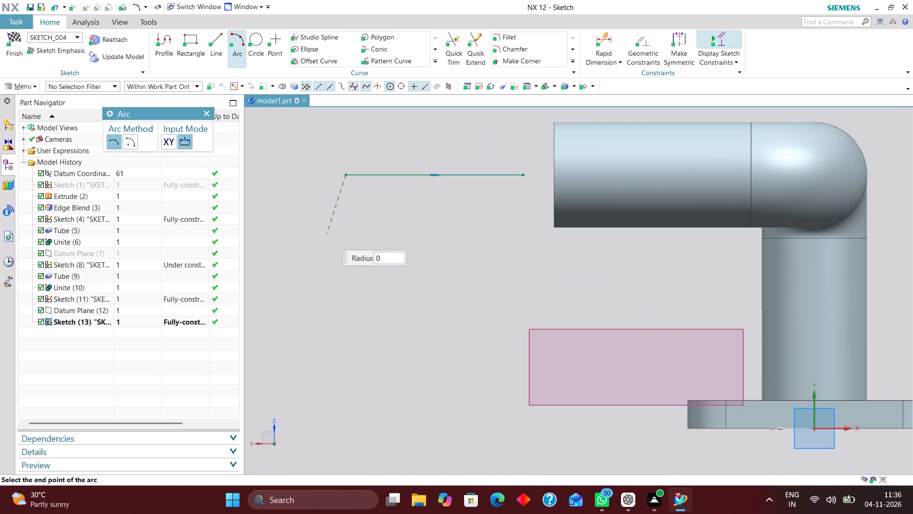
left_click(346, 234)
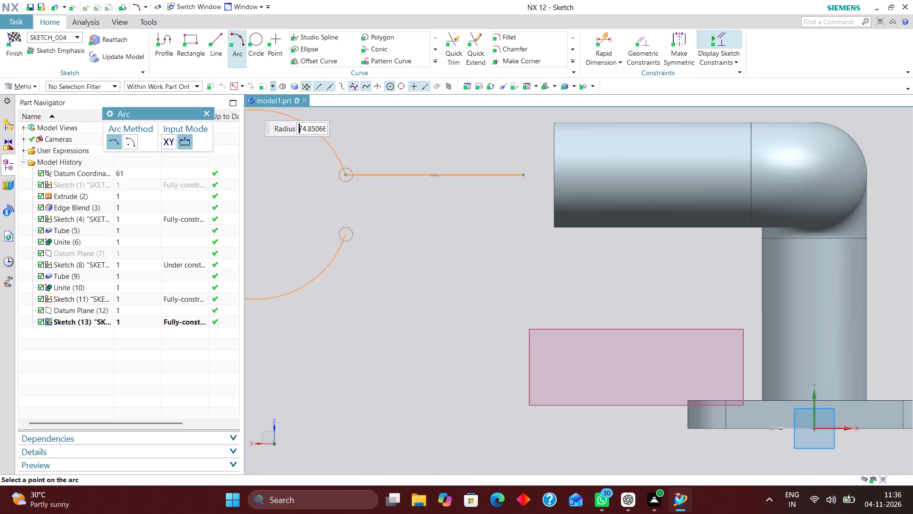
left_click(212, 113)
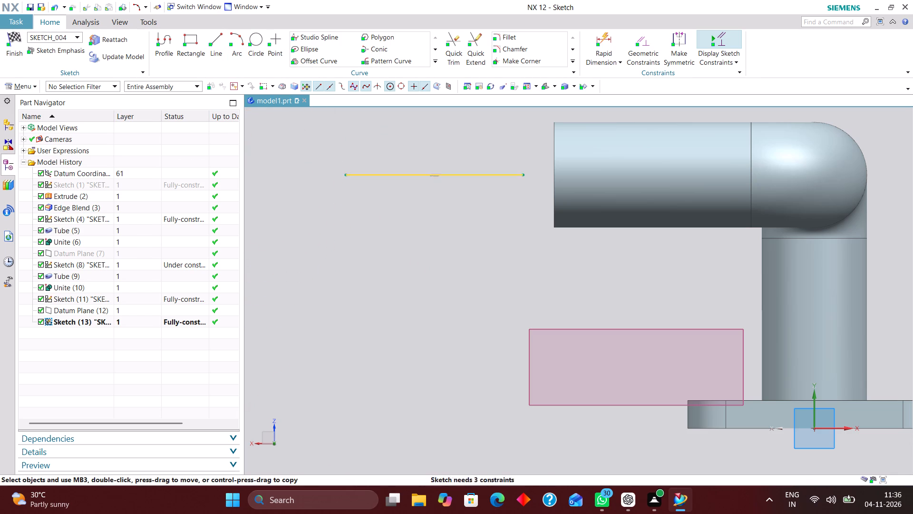
Draw a vertical line below the horizontal line's outer end and join the two lines' nearest endpoints with a three-point arc.
left_click(216, 47)
left_click(334, 221)
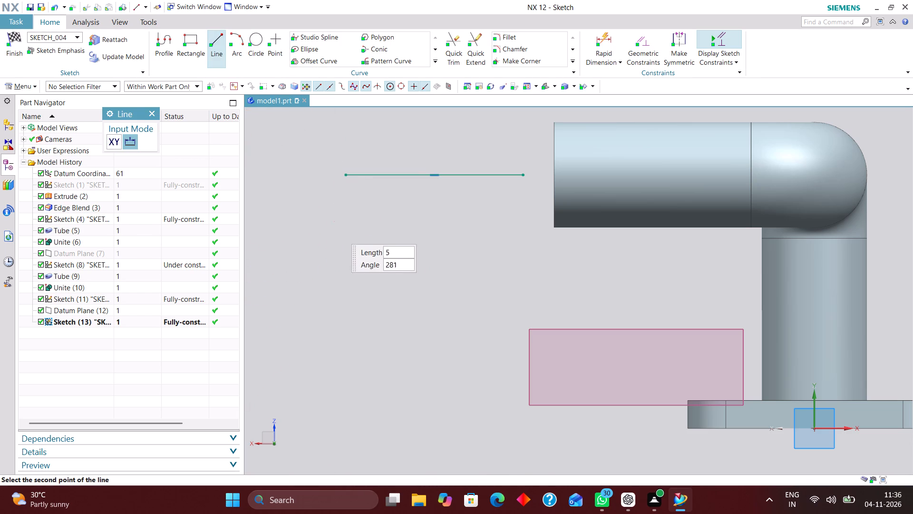
left_click(337, 371)
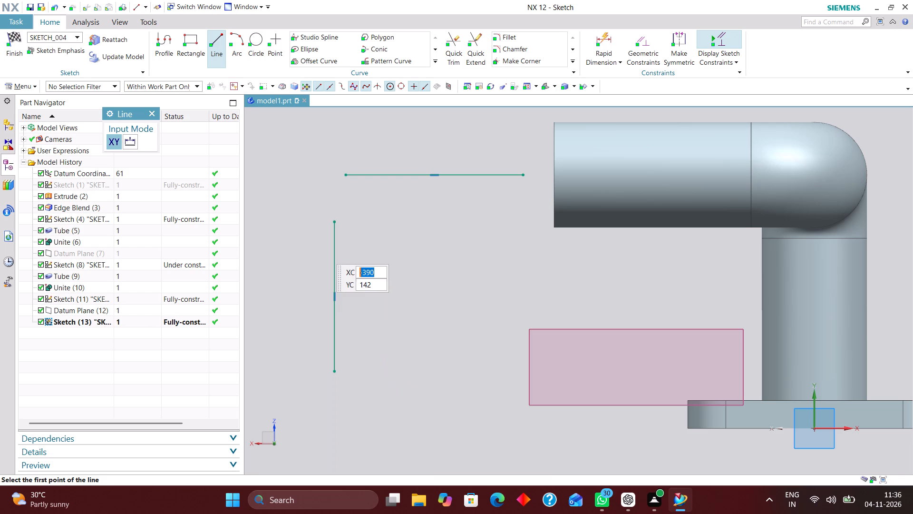
left_click(241, 37)
left_click(345, 178)
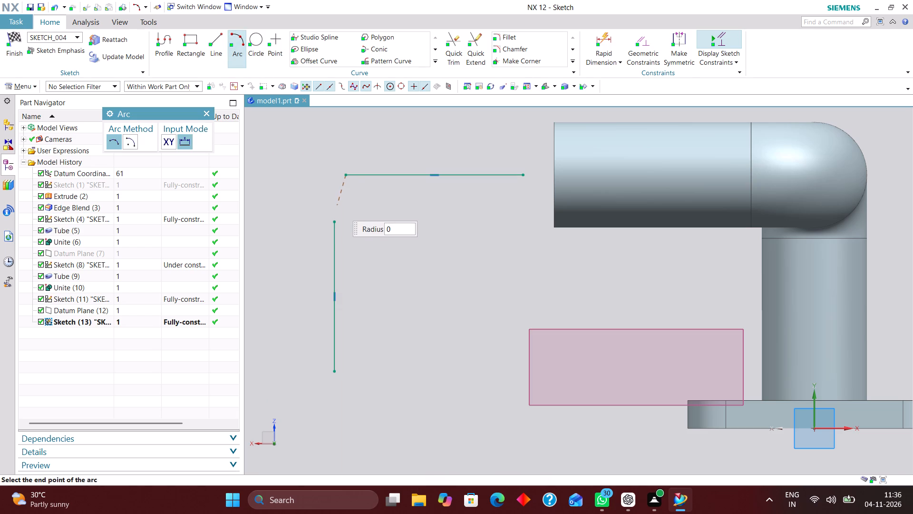
left_click(334, 219)
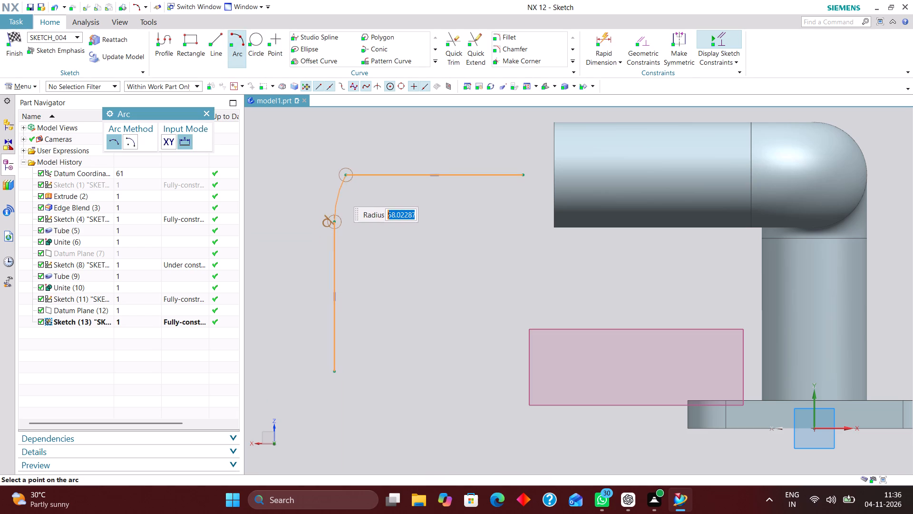
left_click(338, 191)
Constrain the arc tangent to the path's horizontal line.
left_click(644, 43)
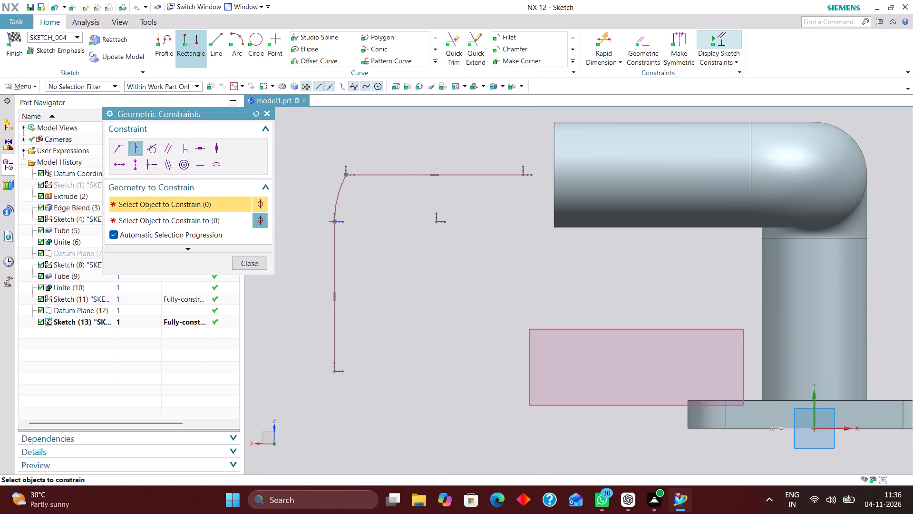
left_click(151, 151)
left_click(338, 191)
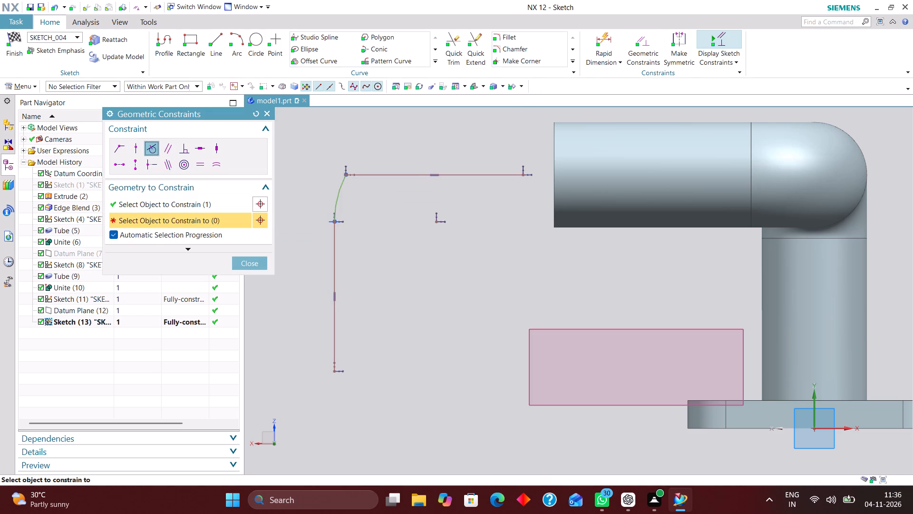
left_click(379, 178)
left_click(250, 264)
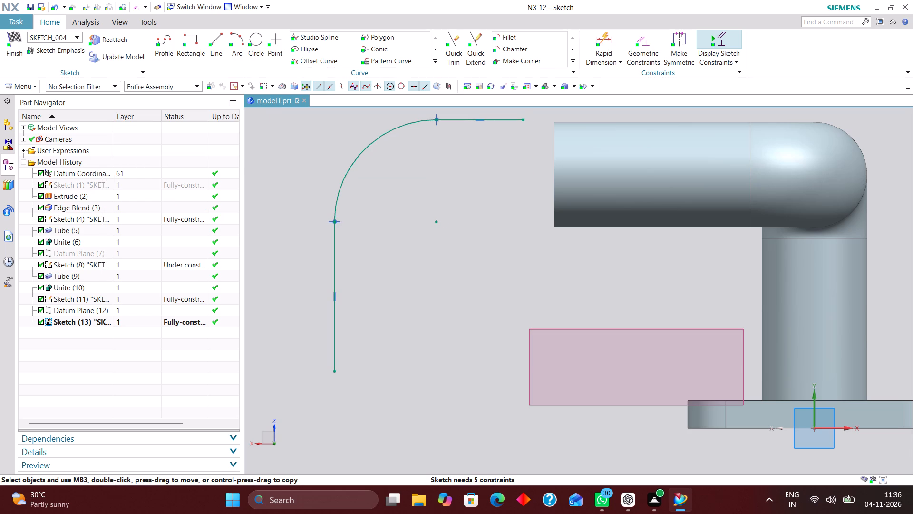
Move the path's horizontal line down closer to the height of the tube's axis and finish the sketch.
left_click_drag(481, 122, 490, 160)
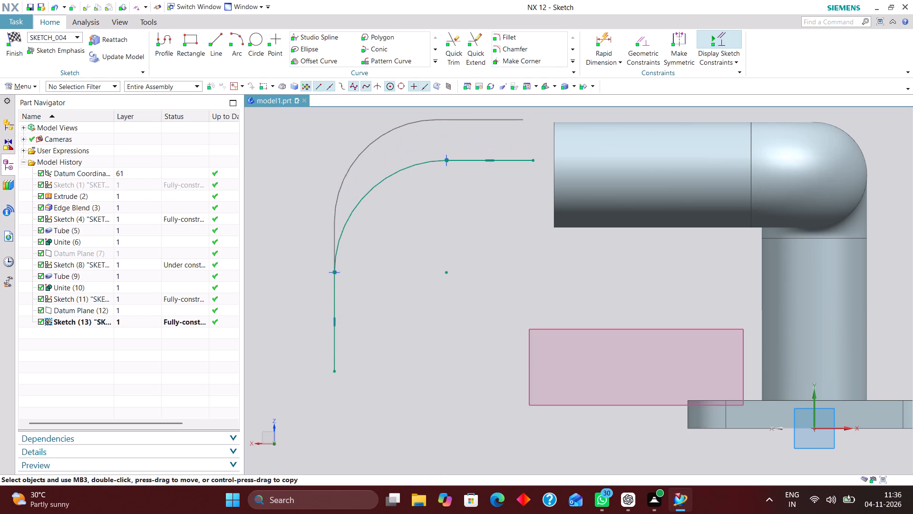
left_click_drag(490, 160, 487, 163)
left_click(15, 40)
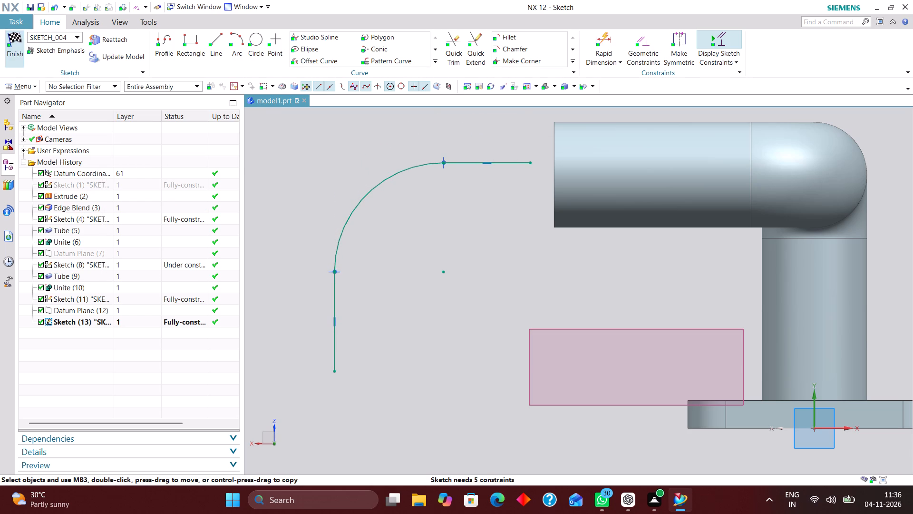
Examine how the sketched path lies relative to the tube's open end from several directions.
scroll(641, 269, "up", 4)
scroll(646, 238, "down", 2)
middle_click_drag(680, 285, 690, 279)
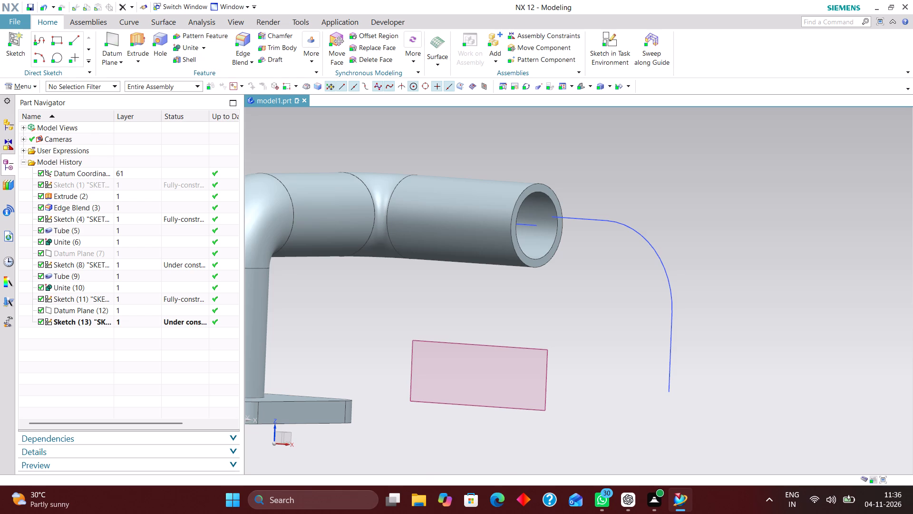
left_click(132, 320)
right_click(133, 320)
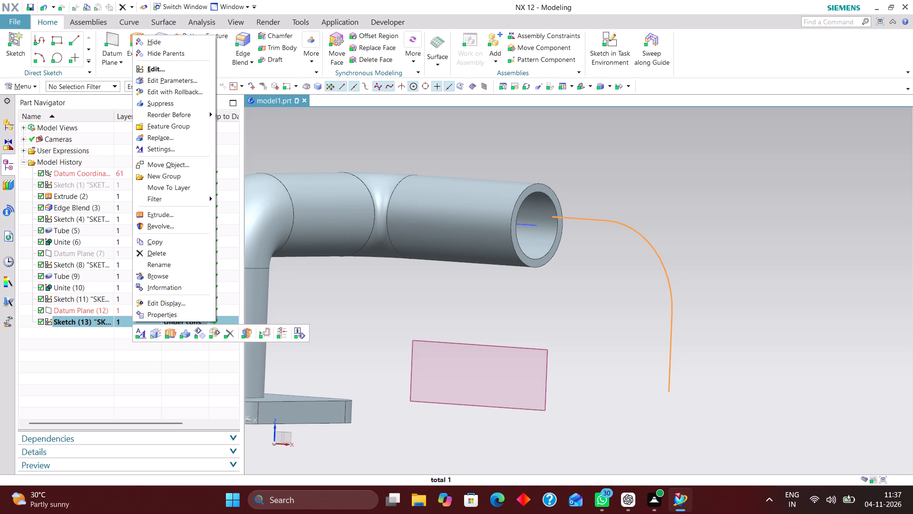
scroll(480, 348, "down", 1)
scroll(479, 349, "up", 3)
scroll(536, 332, "down", 2)
left_click(427, 310)
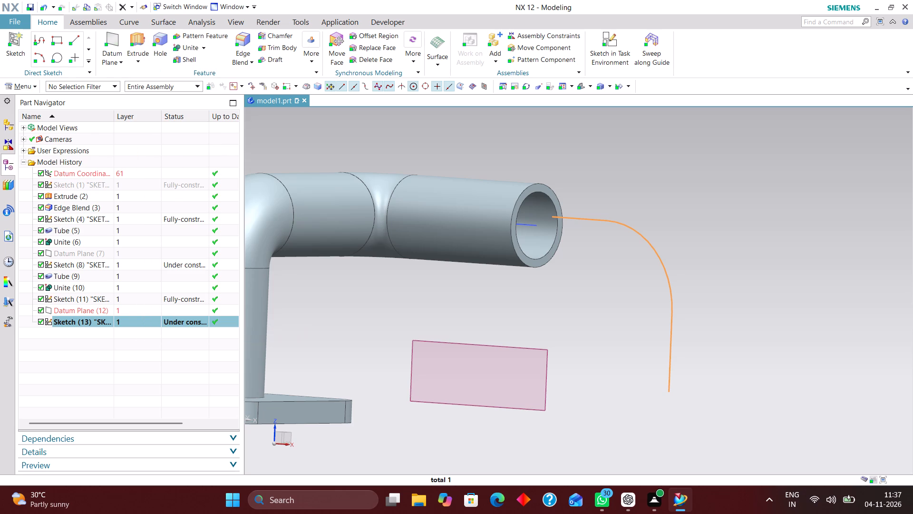
scroll(581, 306, "down", 3)
middle_click_drag(491, 326, 524, 328)
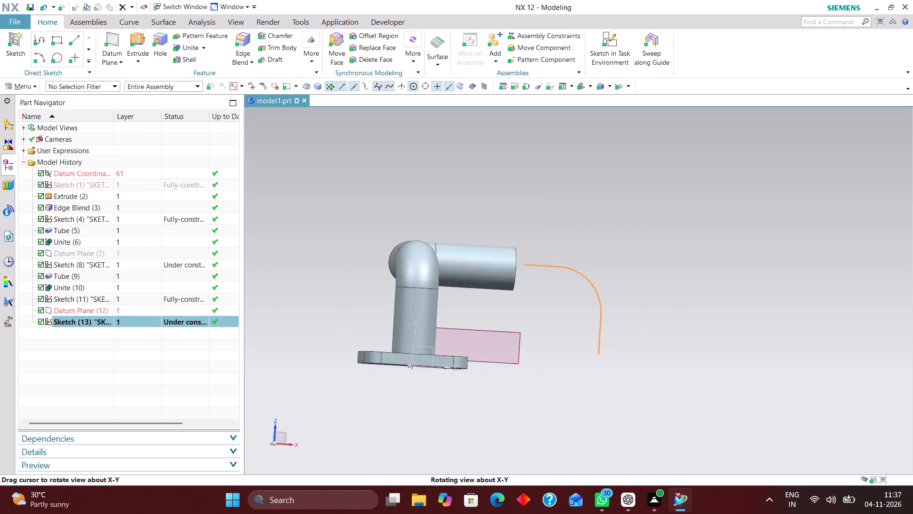
middle_click_drag(524, 328, 521, 333)
scroll(521, 333, "up", 1)
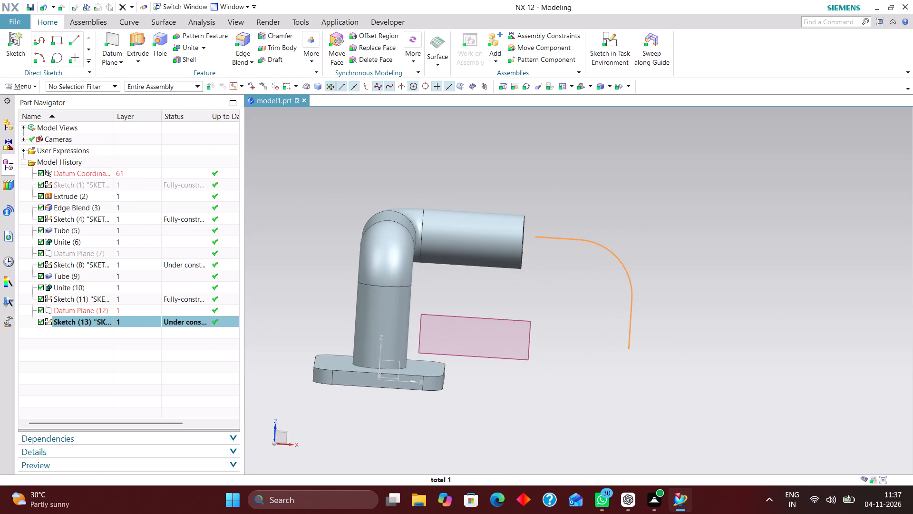
Reopen the latest path sketch with rollback and delete its horizontal line, vertical line and connecting arc.
left_click(152, 323)
right_click(153, 321)
left_click(211, 94)
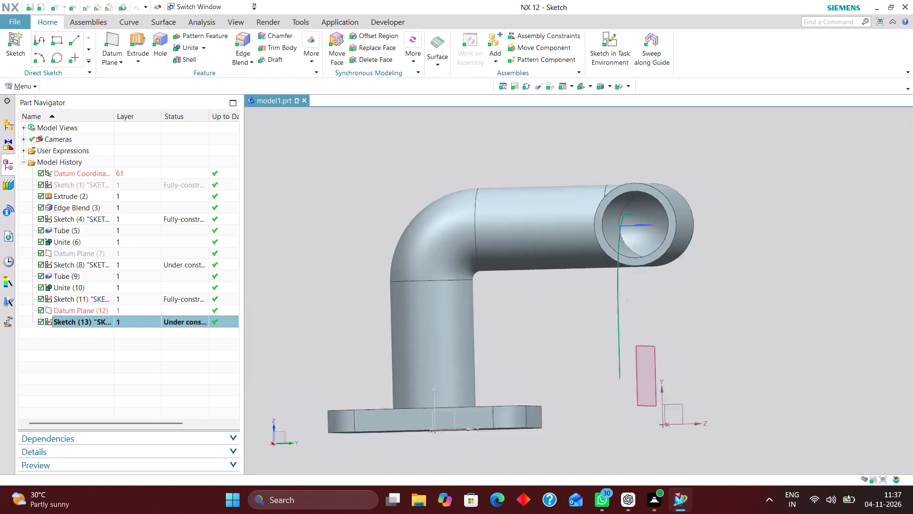
scroll(379, 211, "down", 4)
scroll(473, 184, "up", 1)
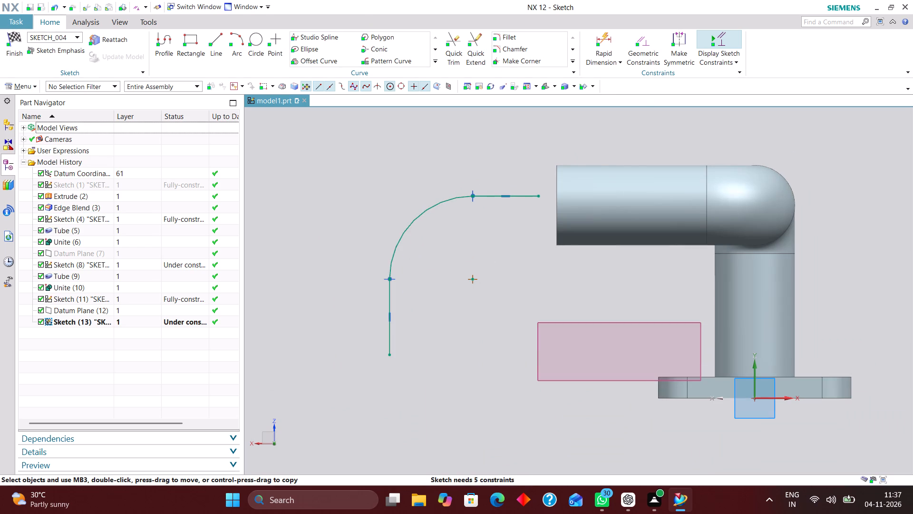
left_click_drag(473, 281, 466, 253)
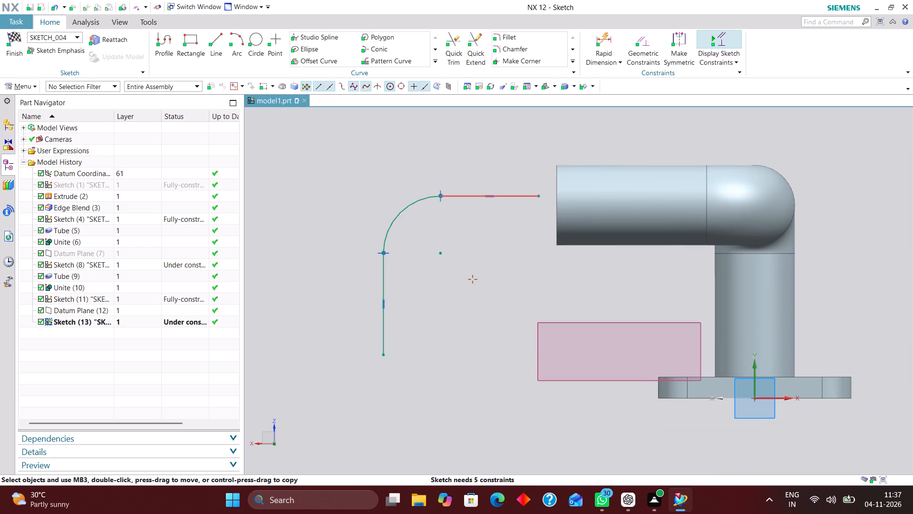
right_click_drag(474, 195, 443, 197)
right_click_drag(386, 322, 360, 320)
right_click_drag(405, 213, 378, 218)
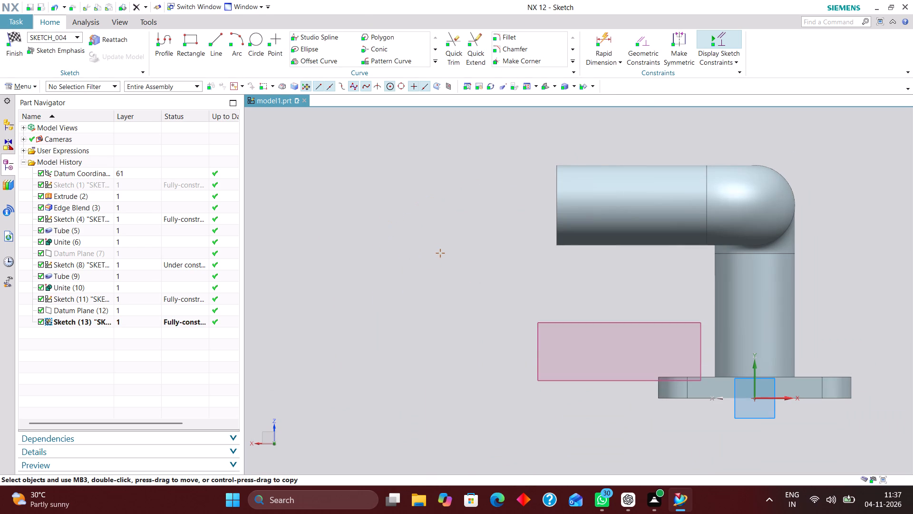
Draw a horizontal line about 75 mm long beyond the tube's open end and a vertical line about 90 mm long above its outer end.
left_click(218, 40)
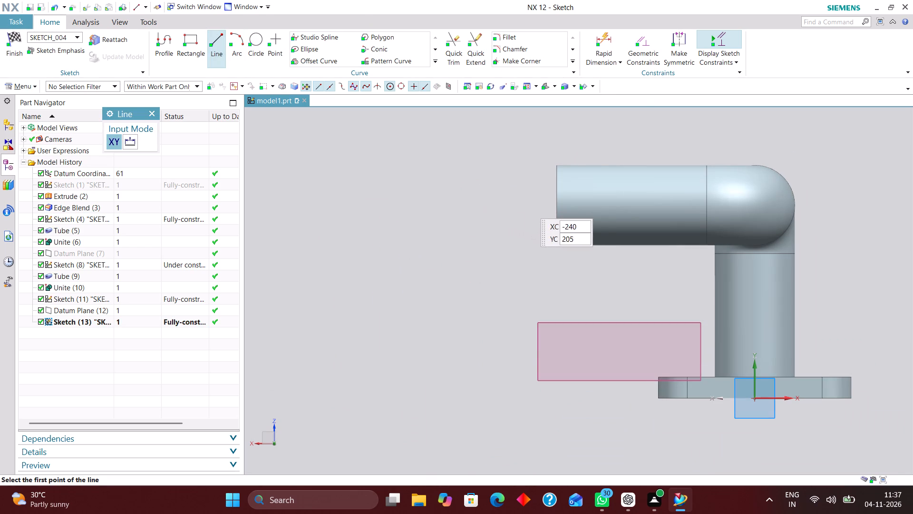
left_click(544, 203)
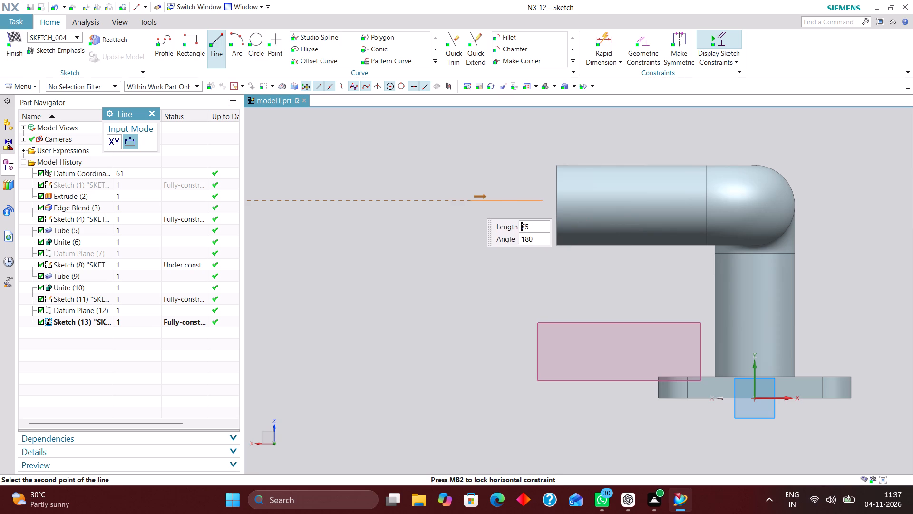
left_click(471, 203)
scroll(456, 275, "down", 2)
left_click(450, 130)
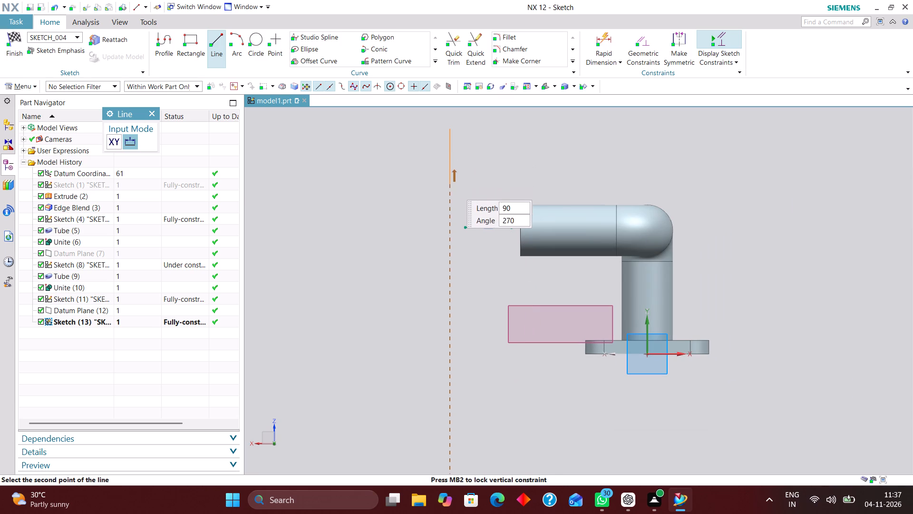
left_click(451, 193)
Join the vertical line's lower endpoint to the horizontal line's outer endpoint with a three-point arc.
left_click(234, 42)
scroll(446, 197, "up", 5)
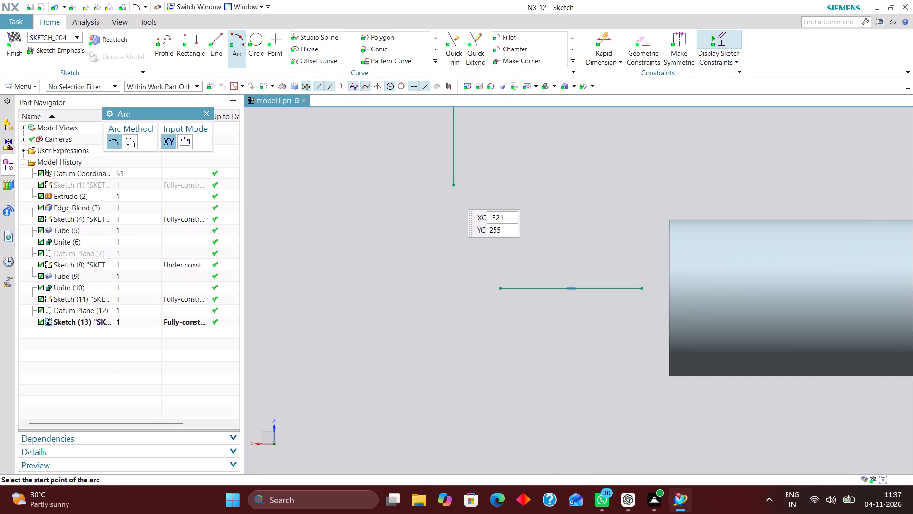
left_click(454, 185)
left_click(497, 288)
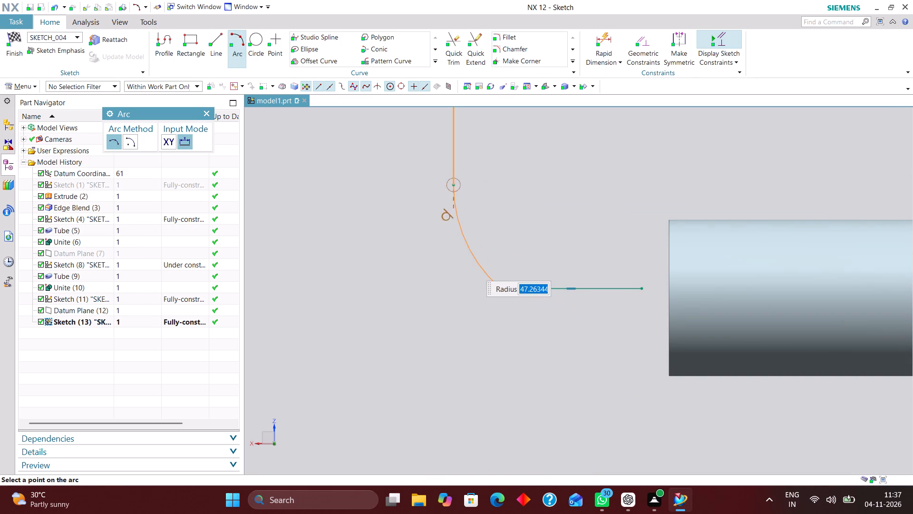
left_click(467, 265)
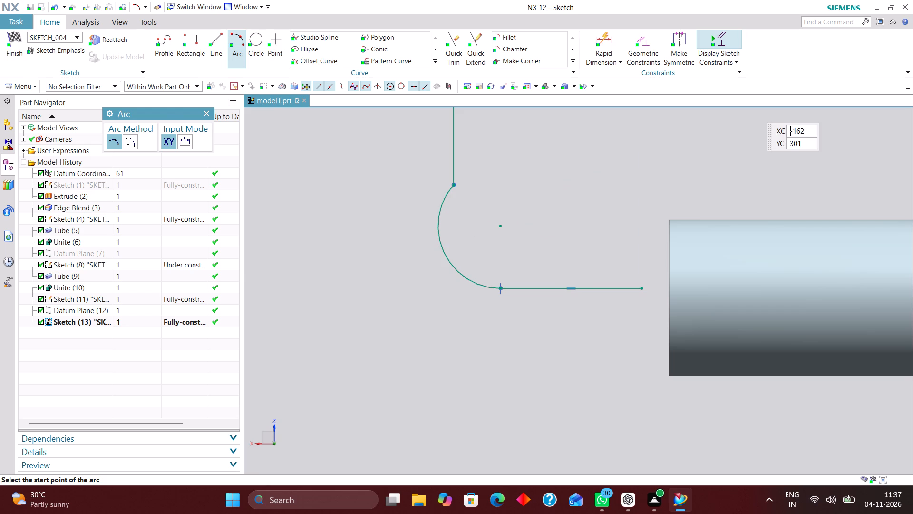
Constrain the connecting arc tangent to the vertical line.
left_click(643, 46)
left_click(438, 223)
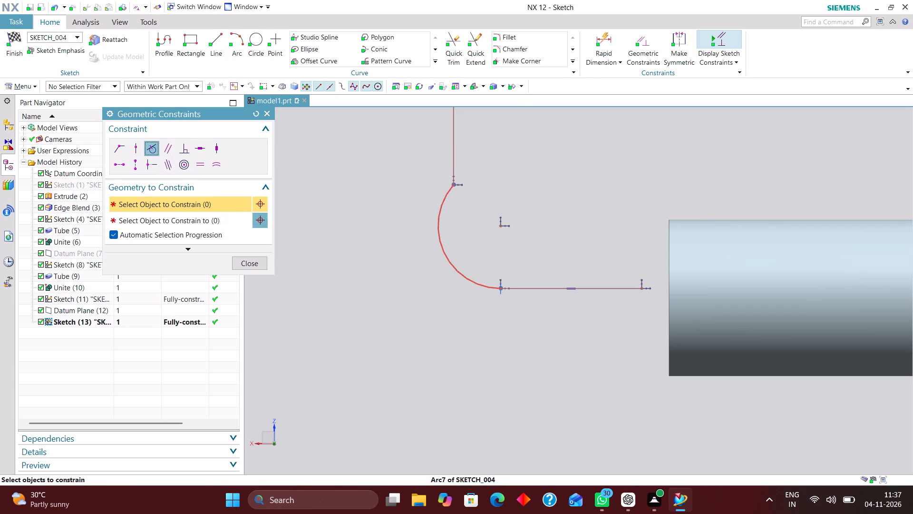
left_click(456, 158)
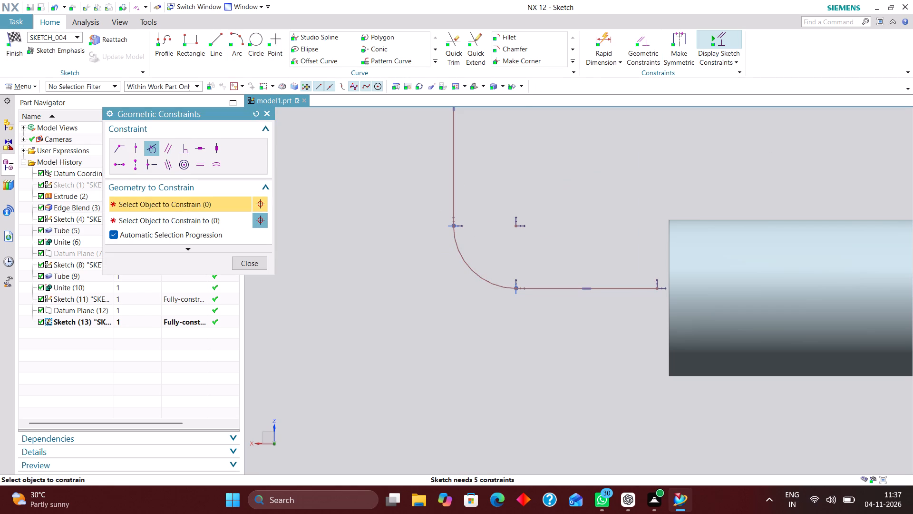
left_click(254, 260)
Hide the solid tube and base plate body so only the path sketches remain.
scroll(462, 286, "down", 3)
middle_click_drag(523, 322, 544, 327)
middle_click_drag(547, 328, 557, 315)
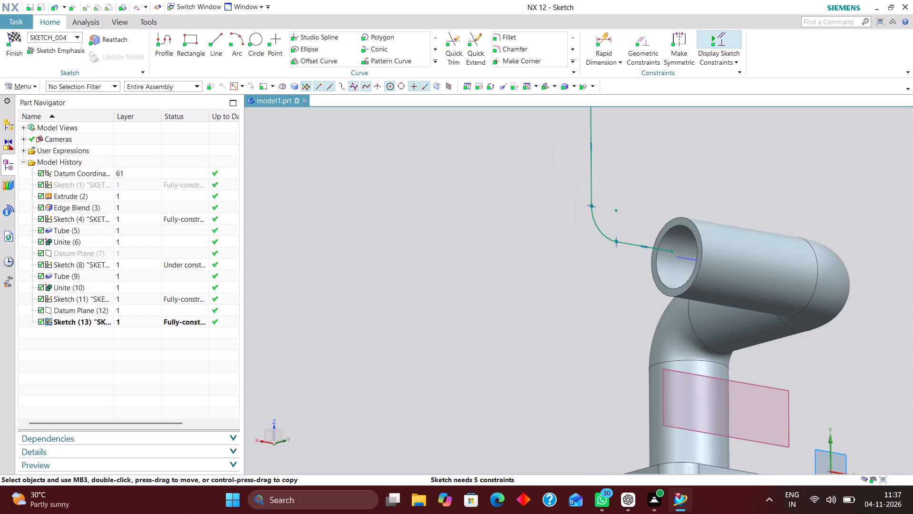
middle_click_drag(544, 291, 530, 293)
scroll(540, 276, "down", 3)
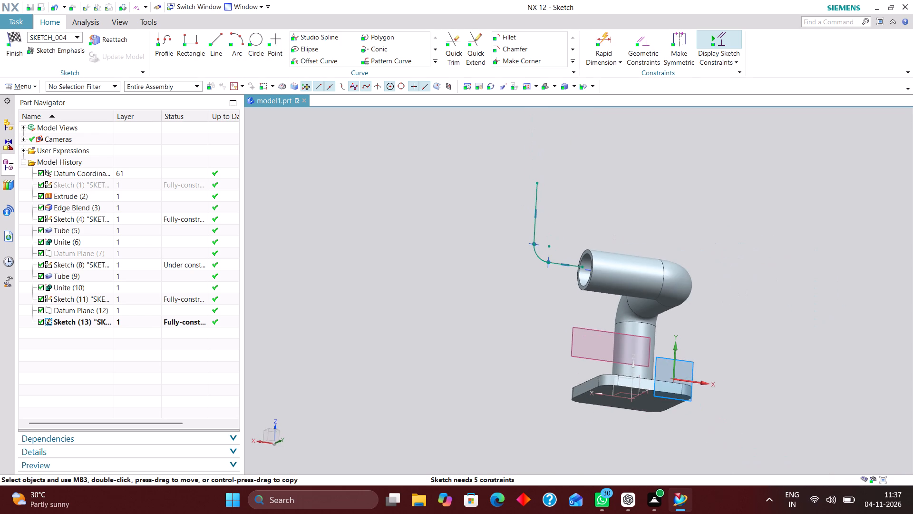
right_click_drag(638, 262, 639, 324)
Examine from several angles how the new upward-bending path lines up with the existing tube paths.
middle_click_drag(710, 235, 705, 251)
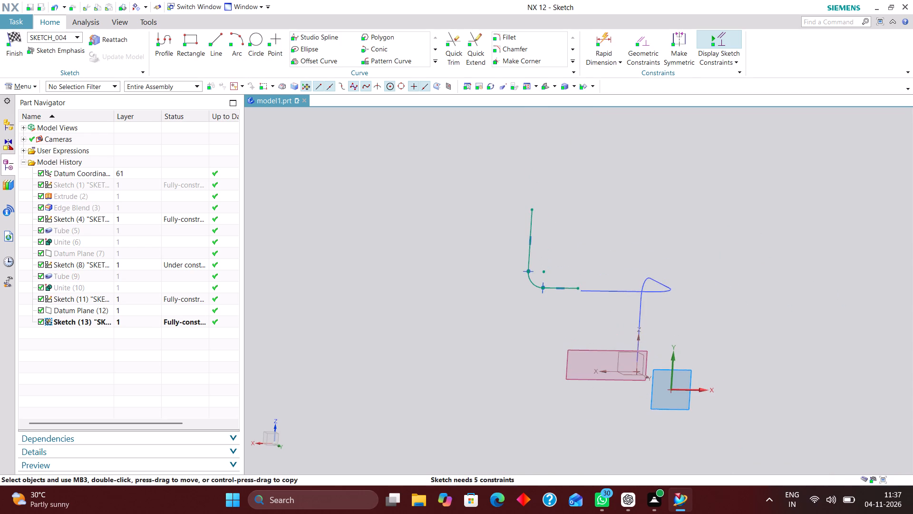
right_click_drag(762, 240, 650, 241)
middle_click_drag(646, 308, 766, 309)
scroll(767, 304, "up", 1)
right_click_drag(766, 289, 591, 291)
middle_click_drag(656, 320, 606, 320)
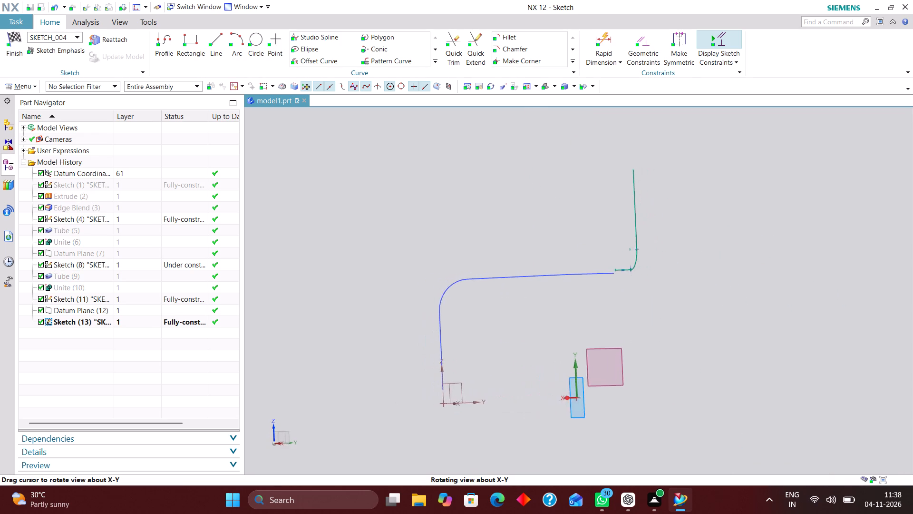
middle_click_drag(606, 320, 656, 328)
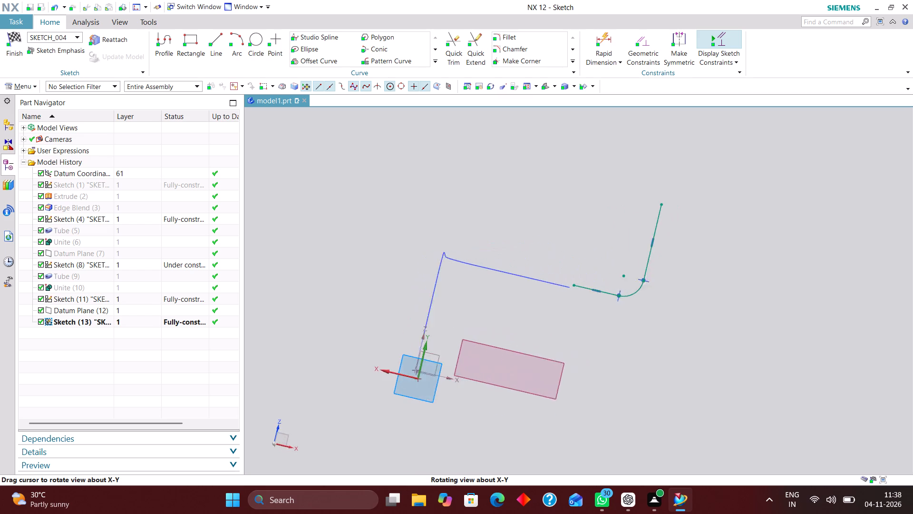
middle_click_drag(656, 328, 655, 344)
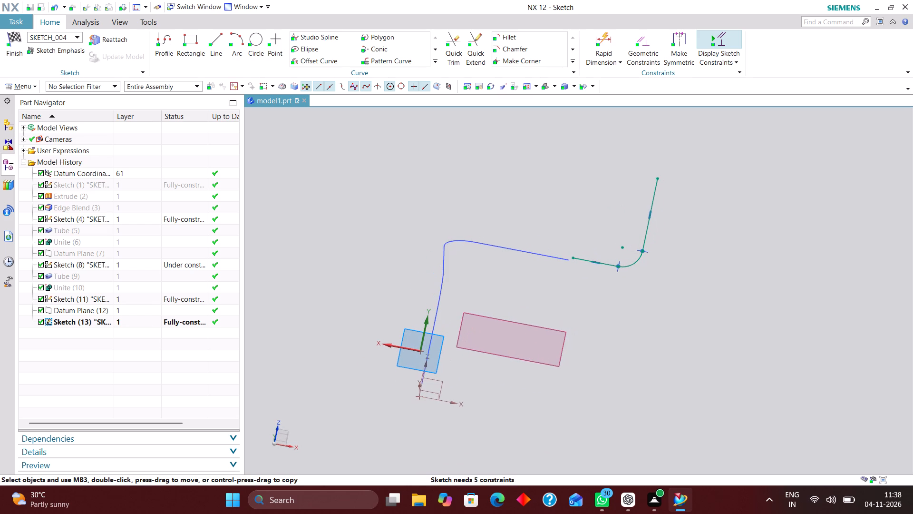
right_click_drag(698, 312, 643, 317)
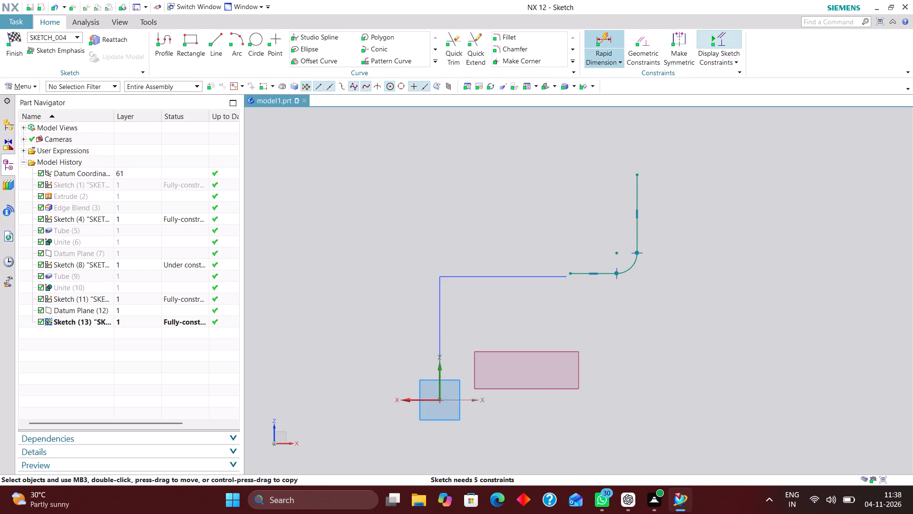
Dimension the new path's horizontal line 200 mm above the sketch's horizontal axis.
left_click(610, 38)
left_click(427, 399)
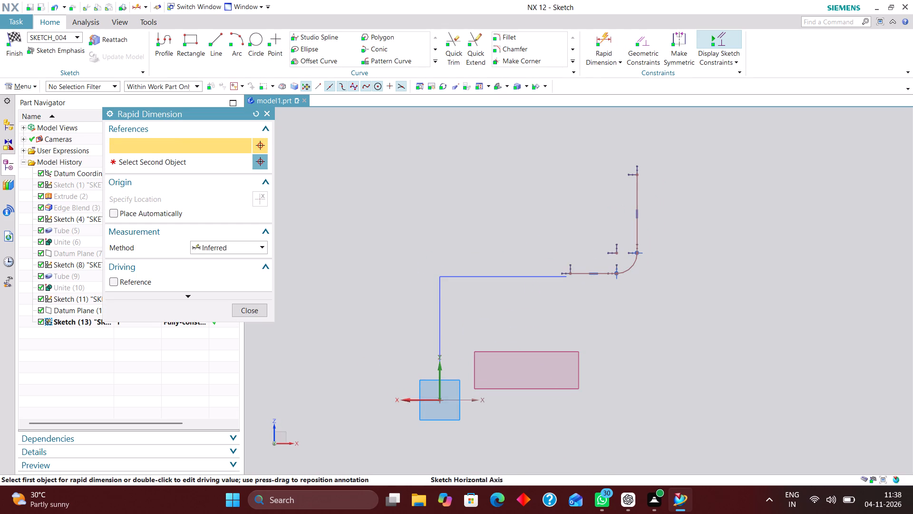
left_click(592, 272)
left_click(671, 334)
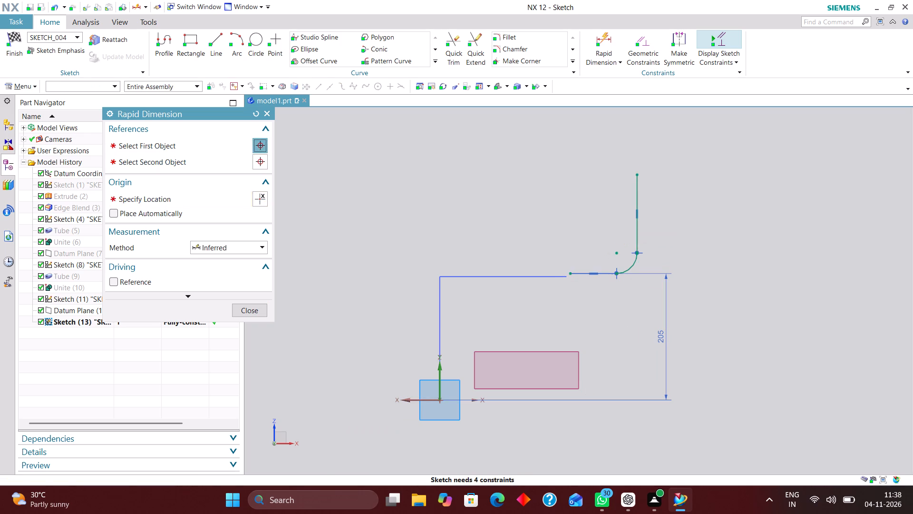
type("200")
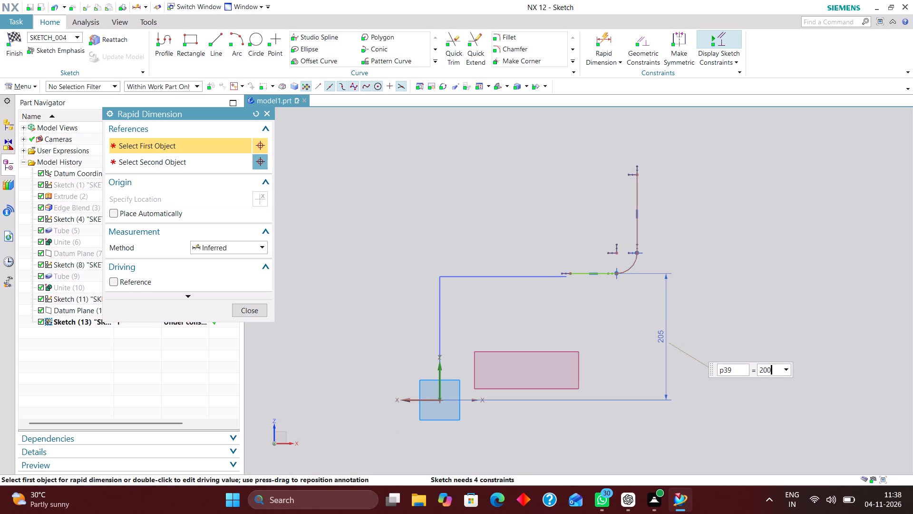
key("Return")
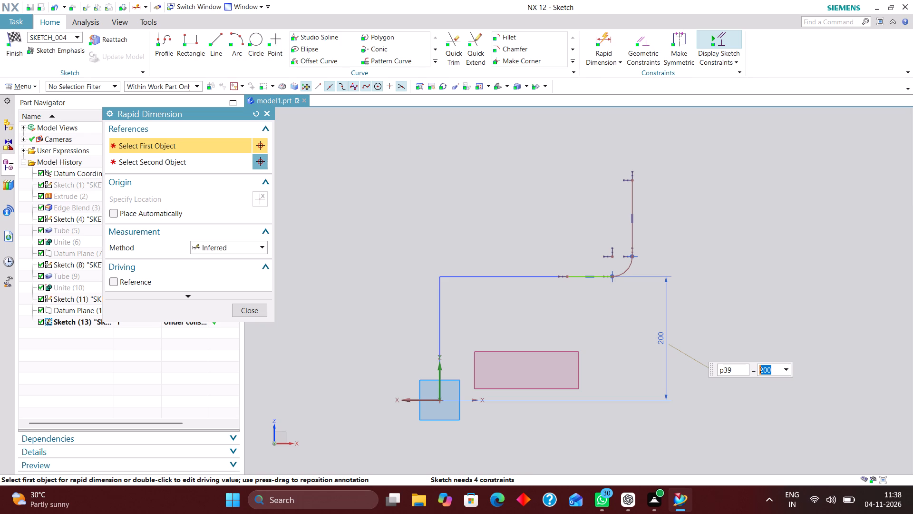
Dimension the vertical line 200 mm from the sketch's vertical axis.
left_click(444, 381)
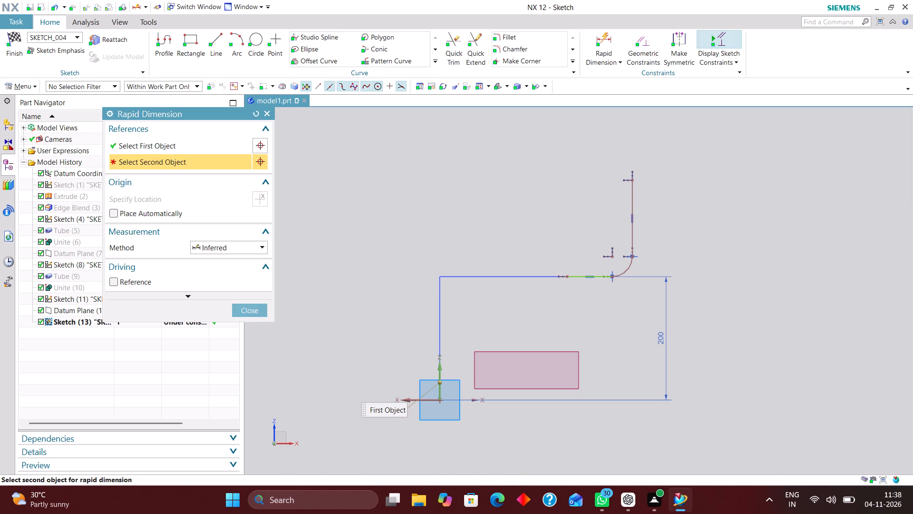
left_click(634, 239)
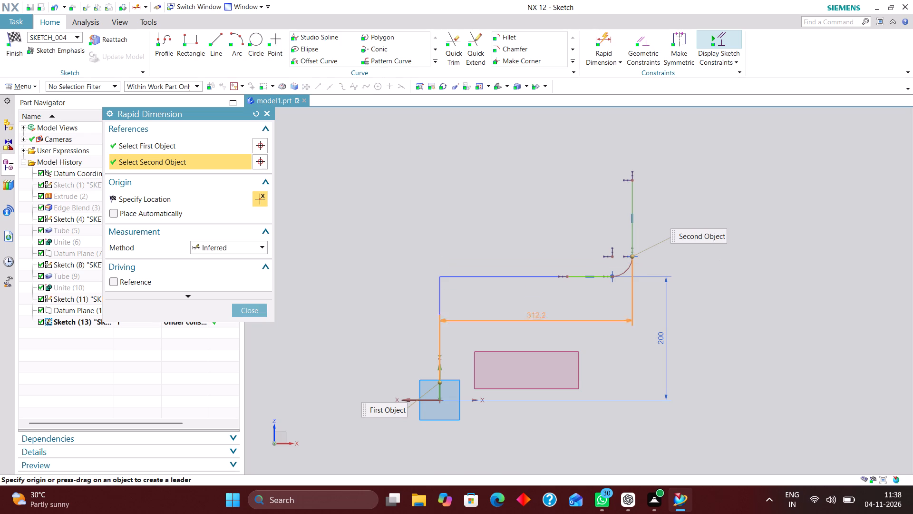
left_click(545, 441)
type("200")
key("Return")
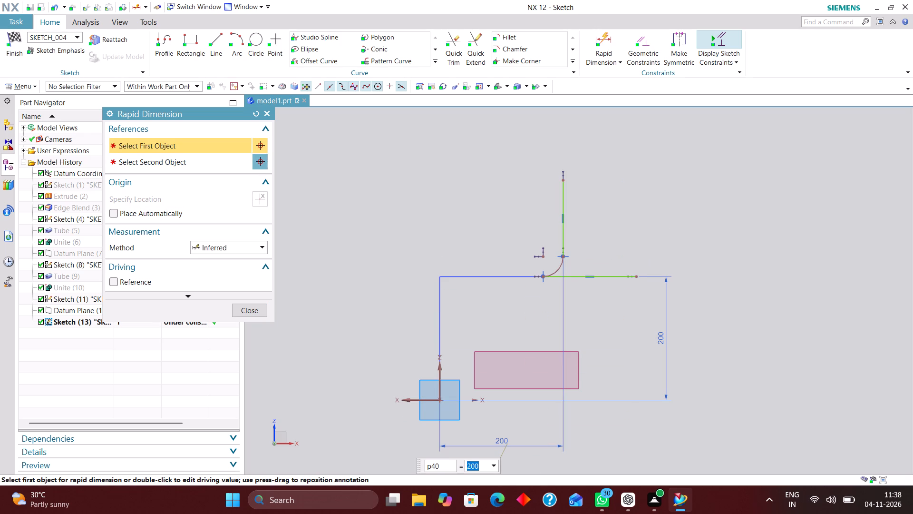
left_click(238, 308)
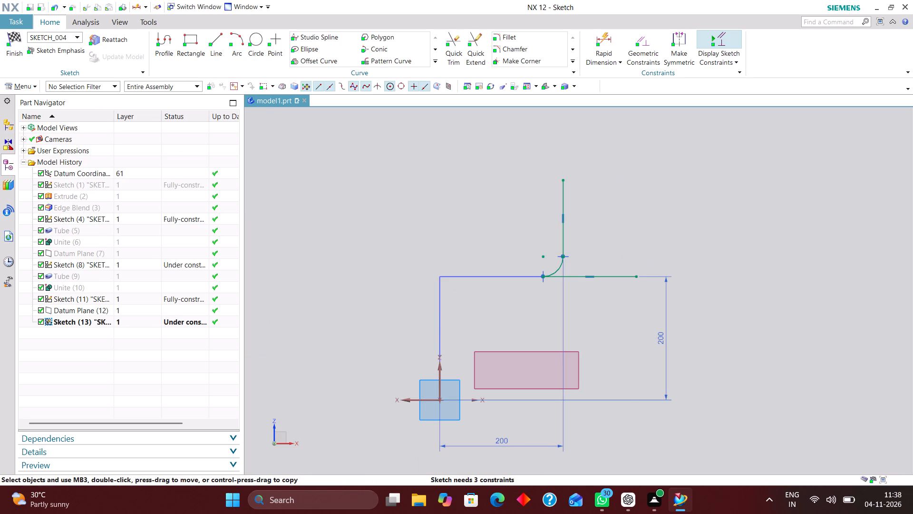
Delete the new path's horizontal line.
right_click_drag(628, 277, 357, 277)
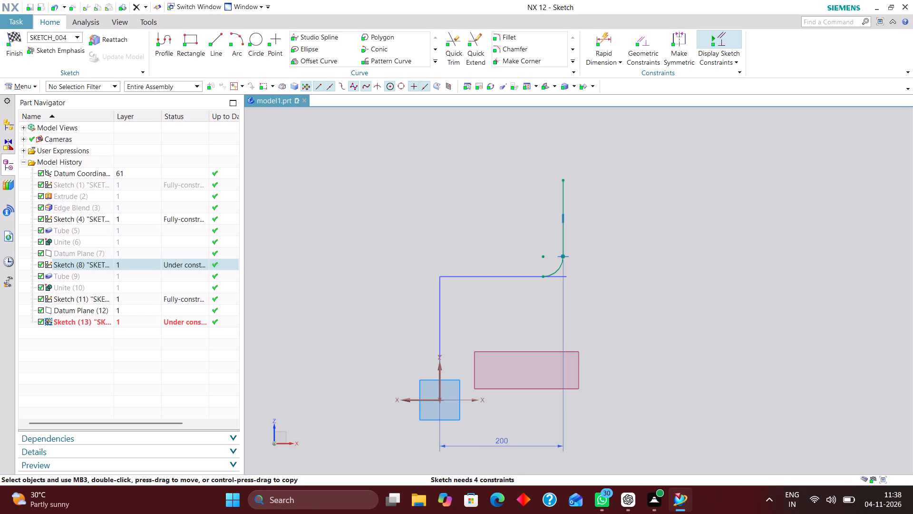
Draw a replacement horizontal line about 102 mm long, ending just short of the arc's lower end.
scroll(547, 270, "up", 5)
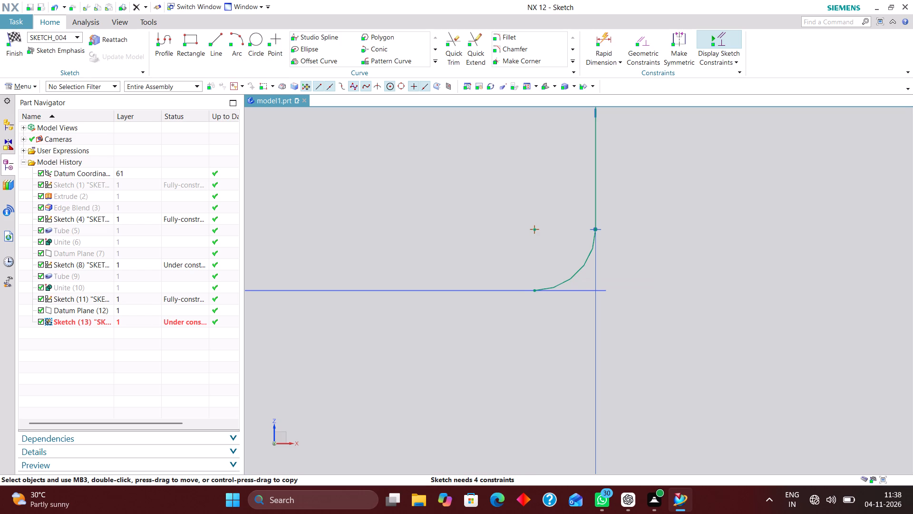
scroll(620, 283, "down", 4)
scroll(622, 217, "up", 2)
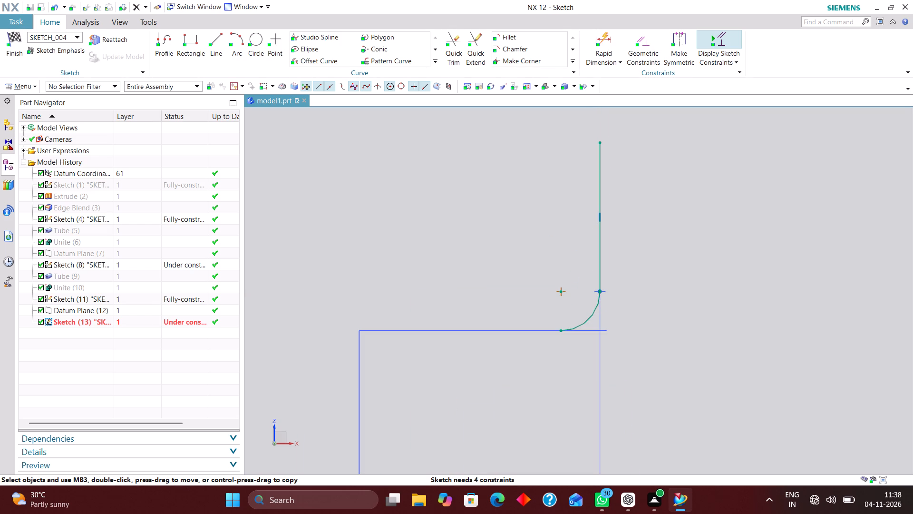
scroll(544, 226, "down", 2)
scroll(559, 273, "up", 5)
scroll(567, 323, "up", 2)
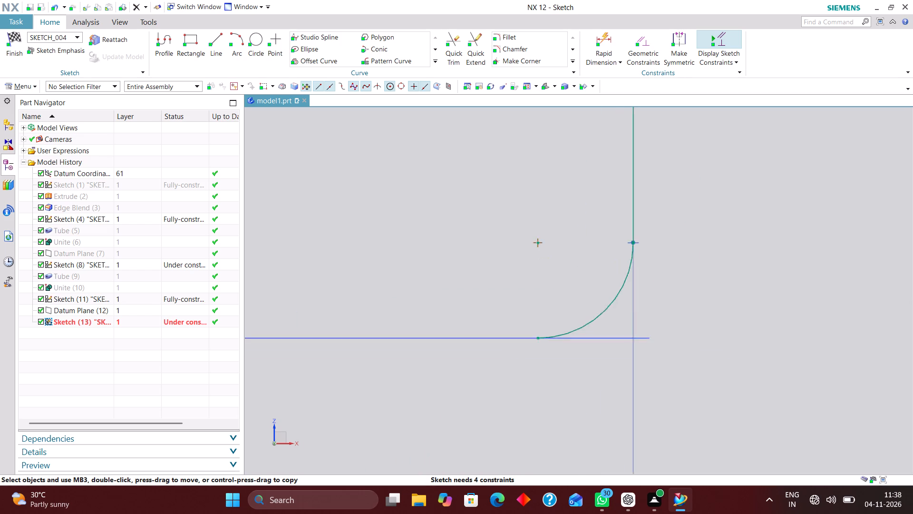
scroll(567, 321, "up", 2)
scroll(619, 275, "down", 4)
left_click(217, 42)
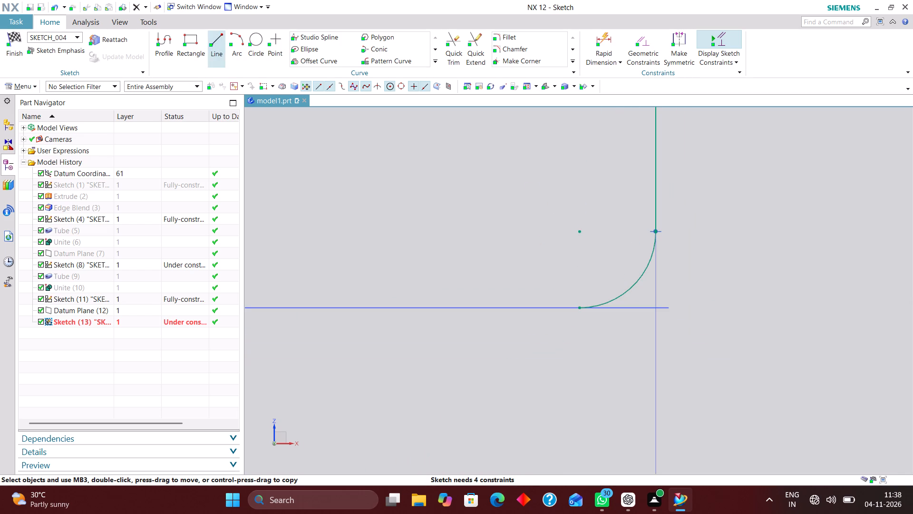
left_click(321, 284)
left_click(562, 293)
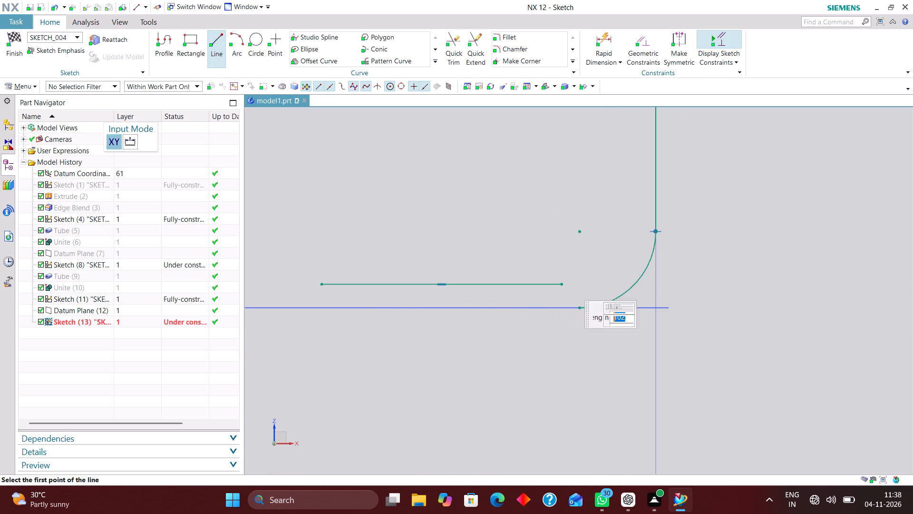
Dimension the replacement horizontal line 200 mm above the sketch's horizontal axis.
left_click(607, 39)
scroll(496, 146, "down", 5)
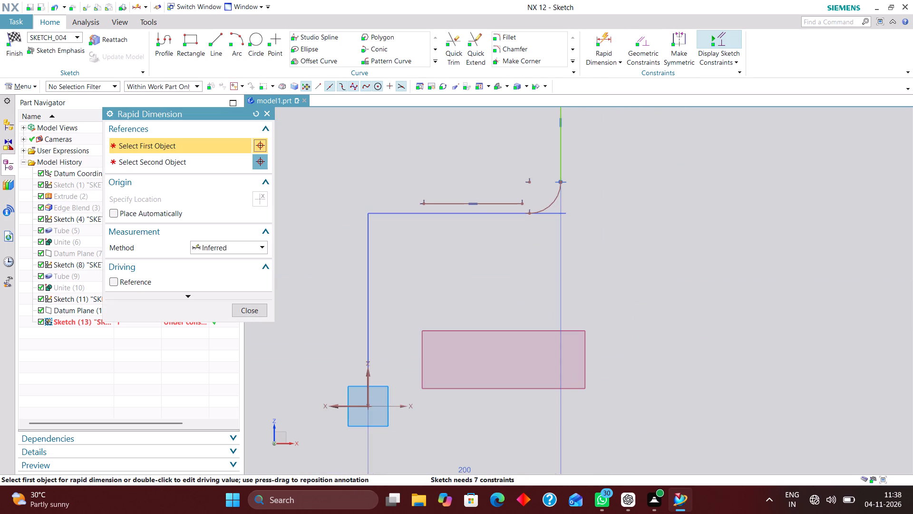
left_click(349, 407)
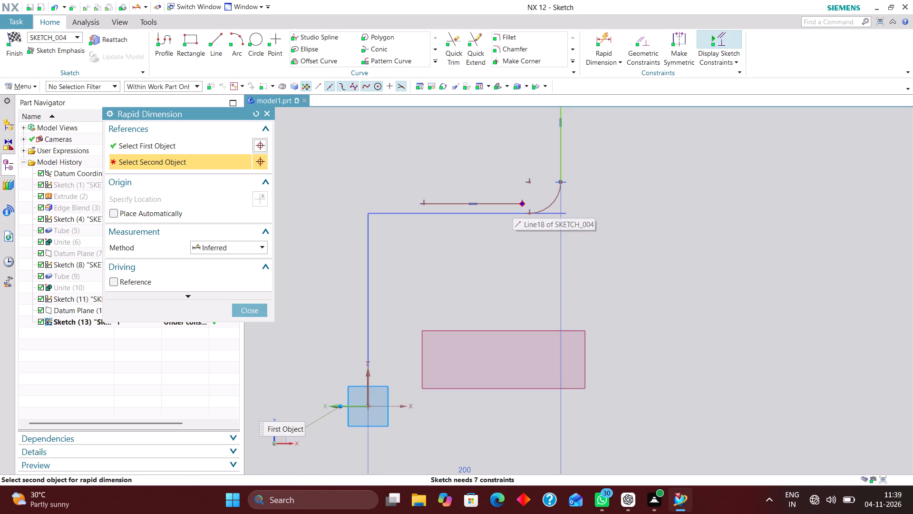
left_click(504, 201)
left_click(647, 271)
type("200")
key("Return")
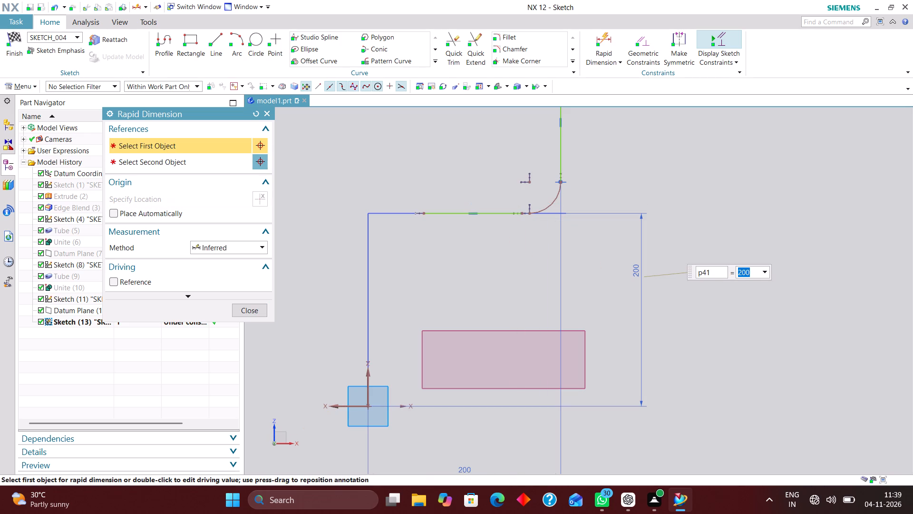
left_click(253, 311)
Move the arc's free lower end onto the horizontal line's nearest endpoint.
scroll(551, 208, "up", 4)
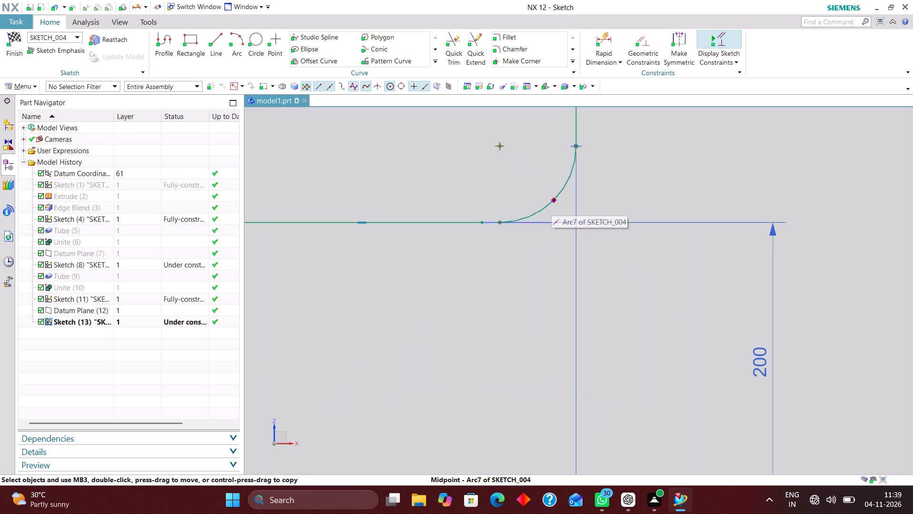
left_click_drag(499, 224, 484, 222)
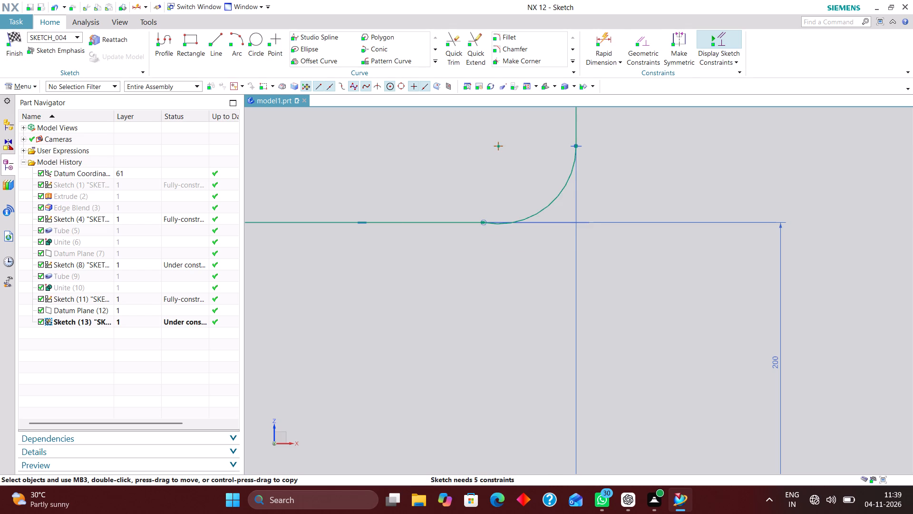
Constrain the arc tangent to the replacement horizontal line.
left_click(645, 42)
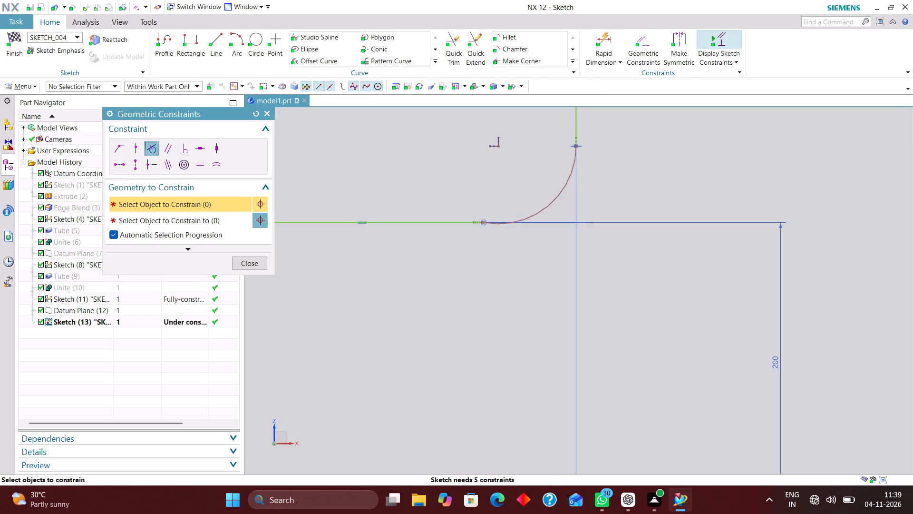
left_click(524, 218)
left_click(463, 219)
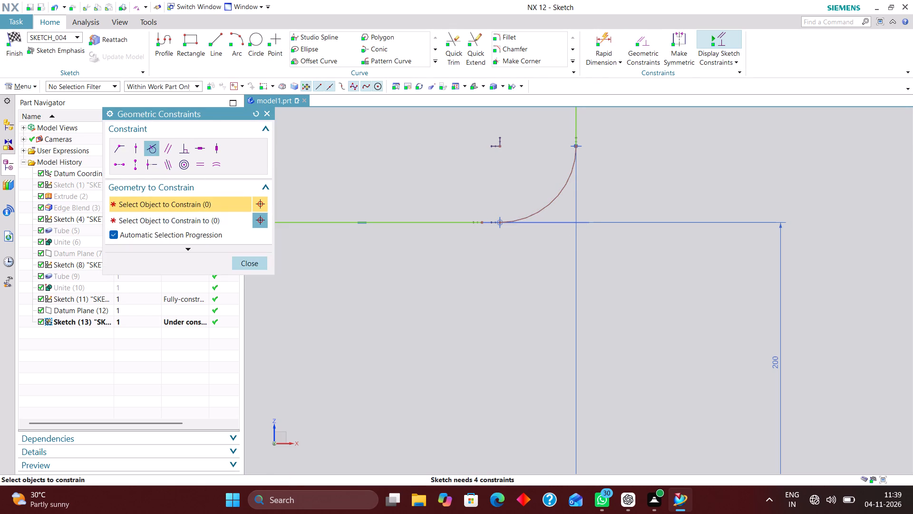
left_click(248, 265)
Hide the 200 mm height dimension and the earlier path sketch that overlaps the horizontal line.
scroll(477, 215, "up", 6)
right_click_drag(644, 240, 640, 297)
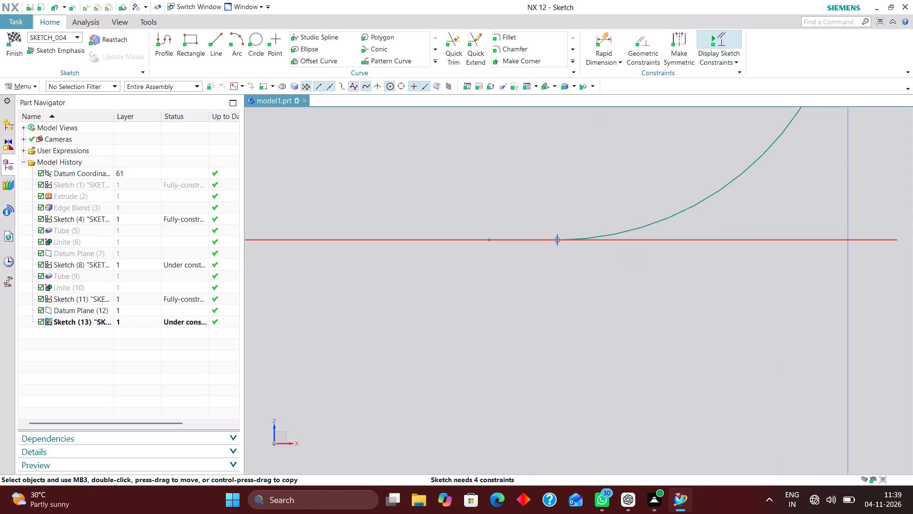
right_click_drag(716, 240, 718, 299)
Delete the arc between the horizontal and vertical lines.
scroll(595, 238, "down", 2)
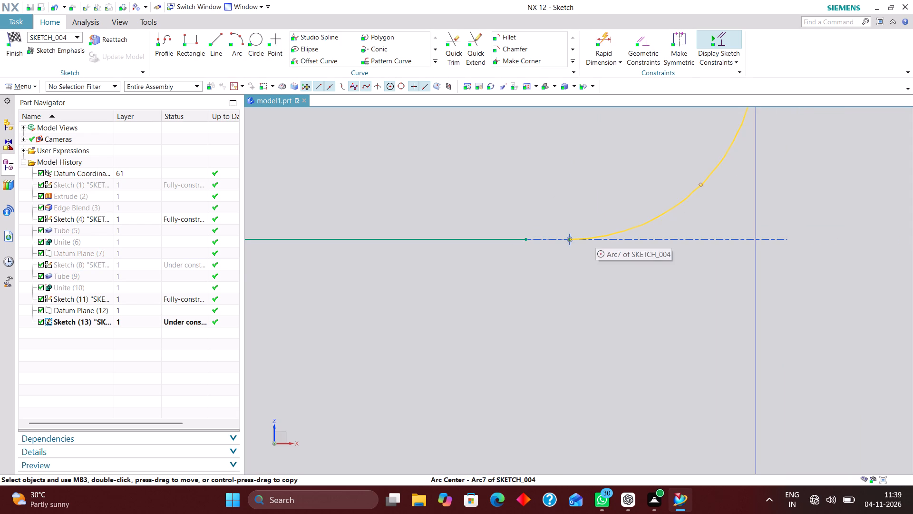
right_click_drag(623, 231, 576, 234)
Draw a new three-point arc from the horizontal line's outer endpoint to the vertical line's lower endpoint.
scroll(564, 242, "down", 5)
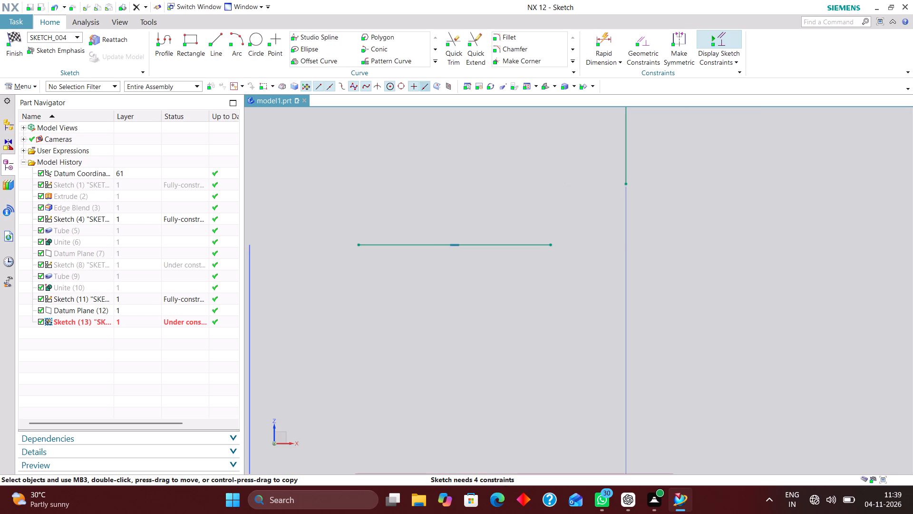
left_click(237, 40)
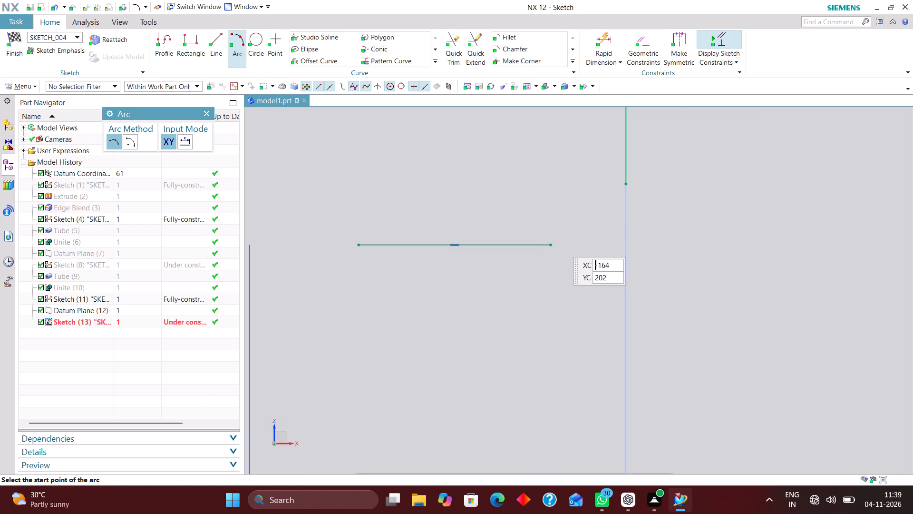
left_click(552, 245)
left_click(629, 184)
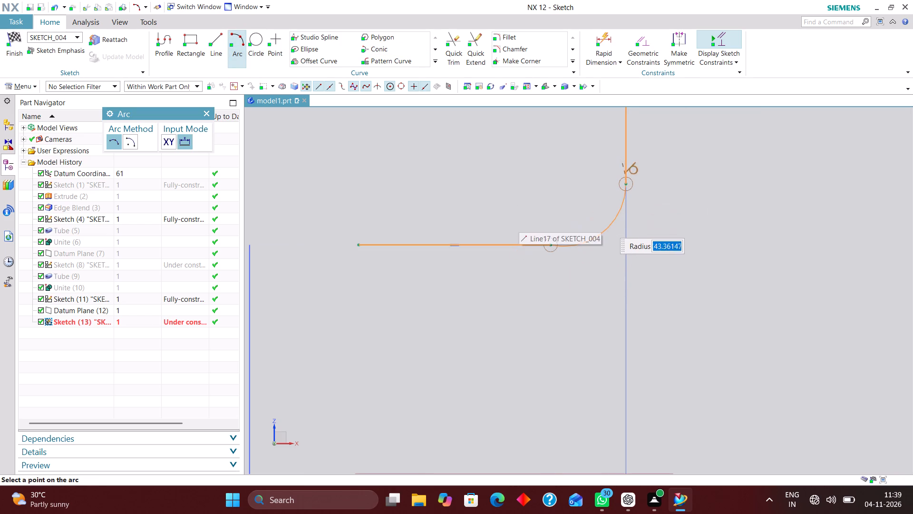
left_click(605, 223)
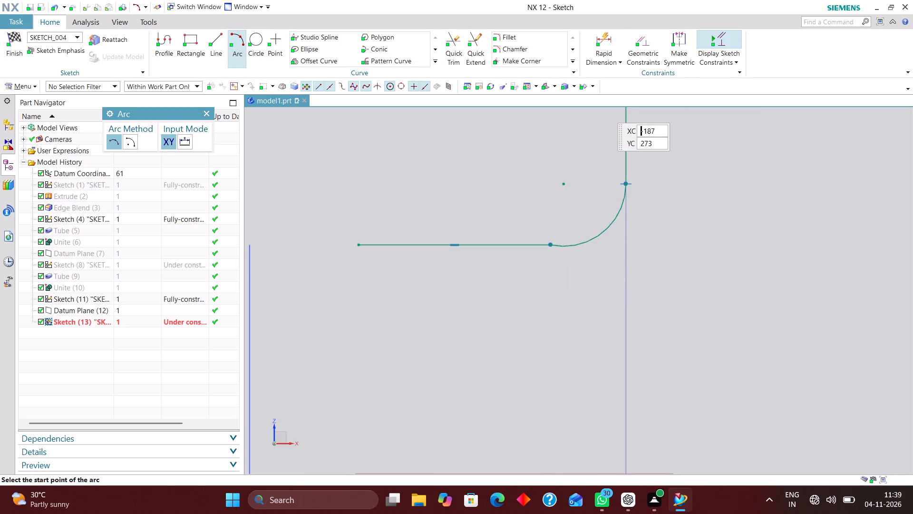
Constrain the new arc tangent to the horizontal line.
left_click(644, 46)
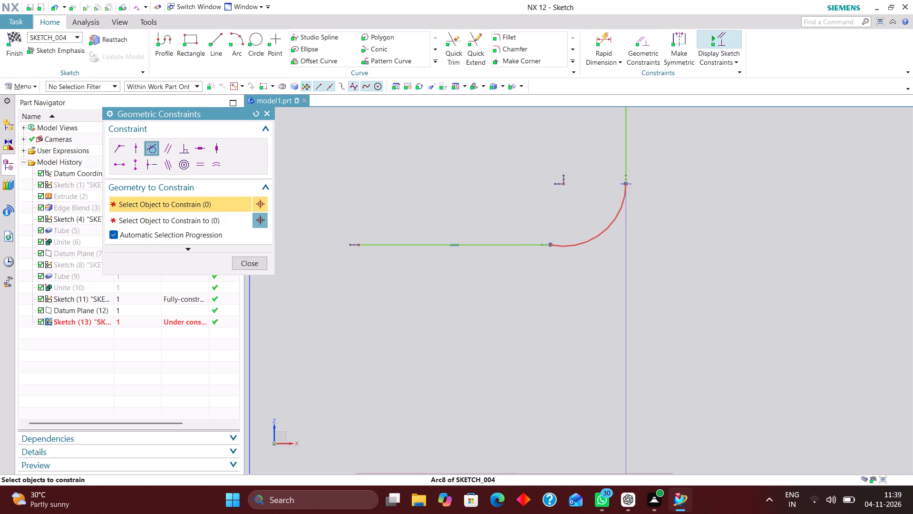
left_click(587, 242)
left_click(542, 245)
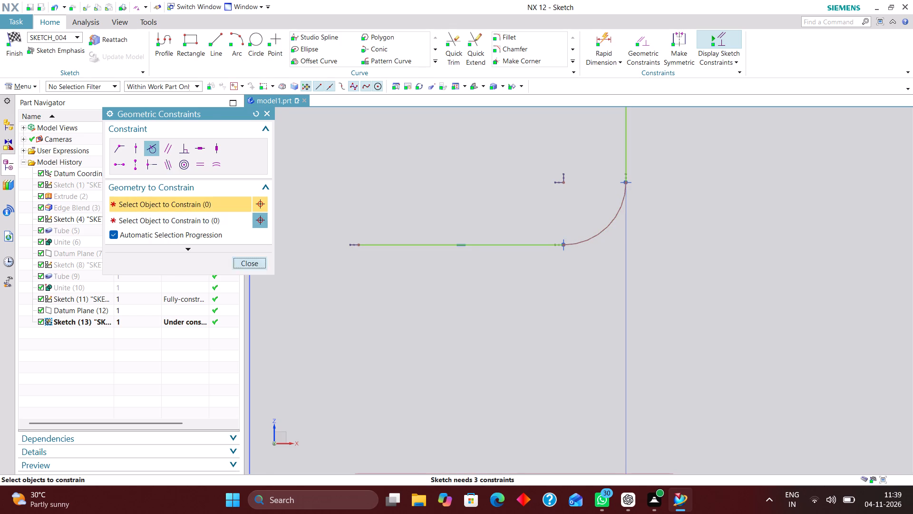
left_click(258, 267)
scroll(457, 226, "down", 3)
scroll(445, 189, "down", 1)
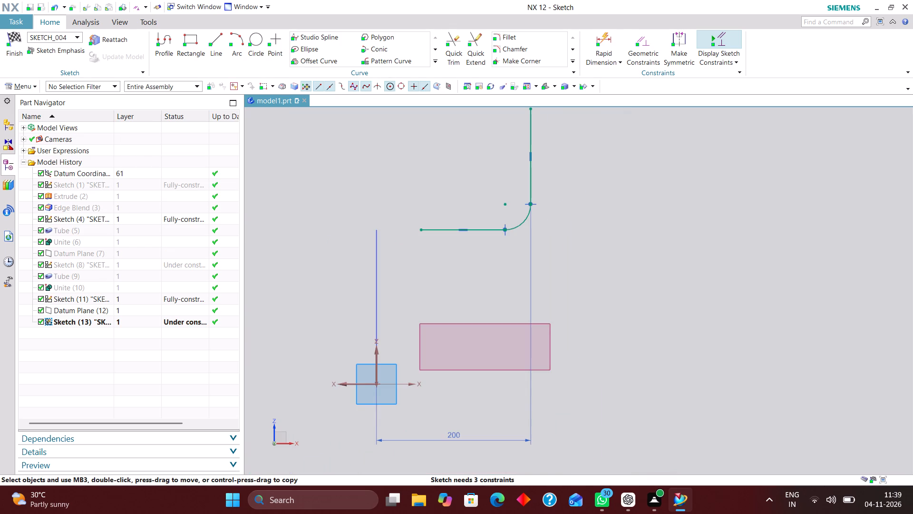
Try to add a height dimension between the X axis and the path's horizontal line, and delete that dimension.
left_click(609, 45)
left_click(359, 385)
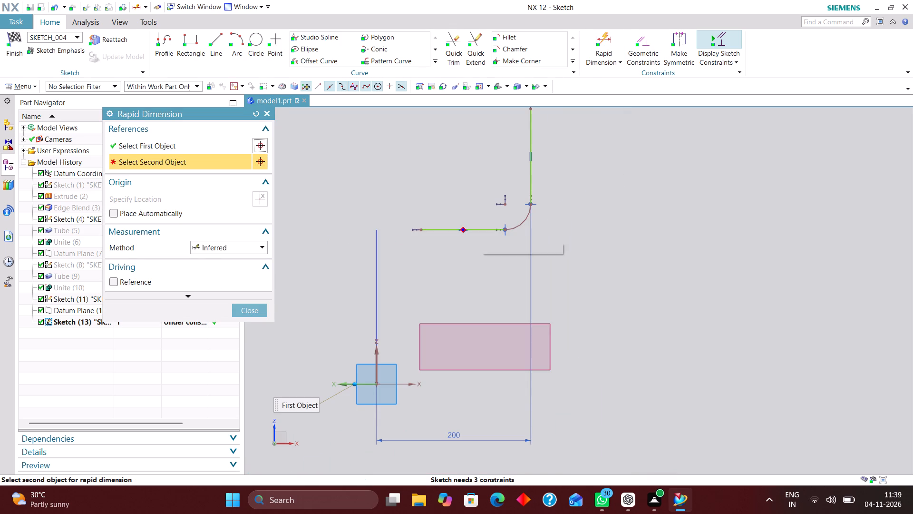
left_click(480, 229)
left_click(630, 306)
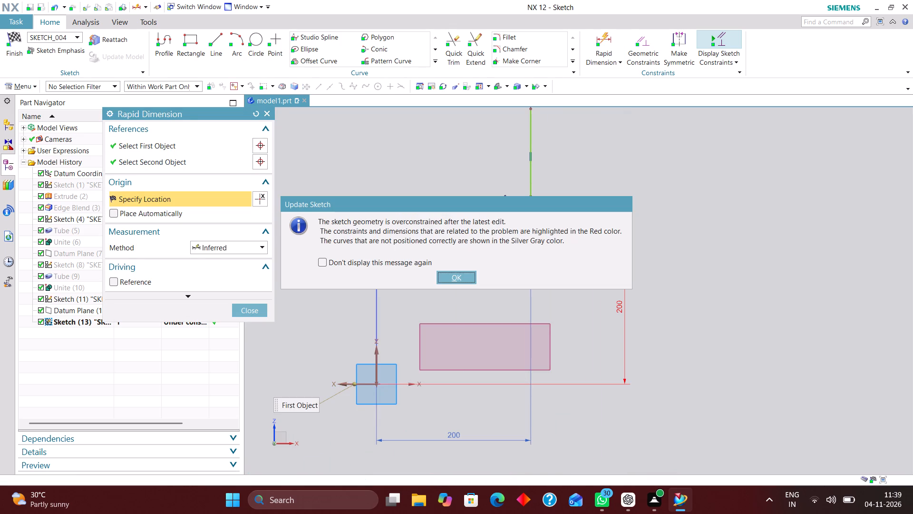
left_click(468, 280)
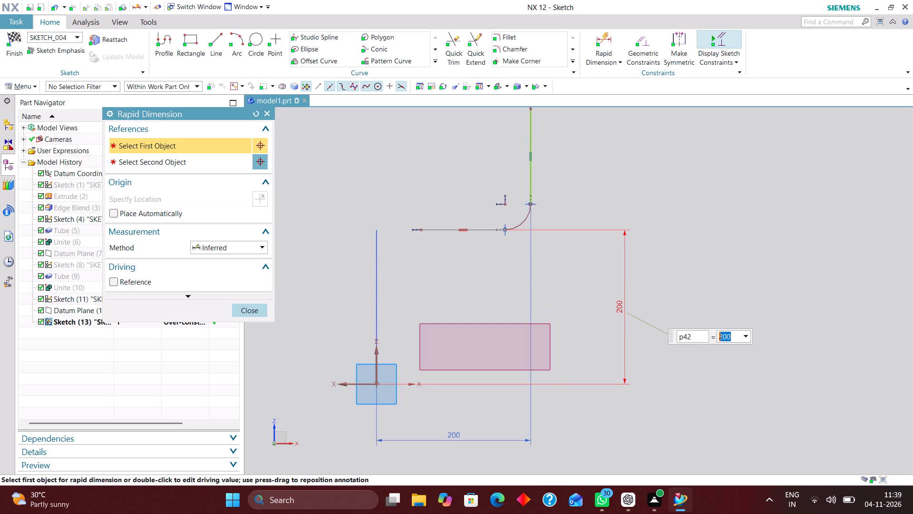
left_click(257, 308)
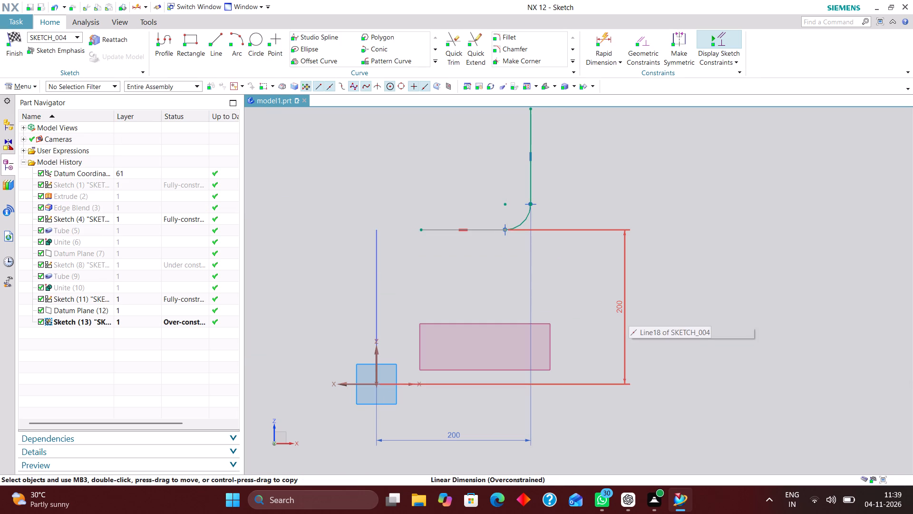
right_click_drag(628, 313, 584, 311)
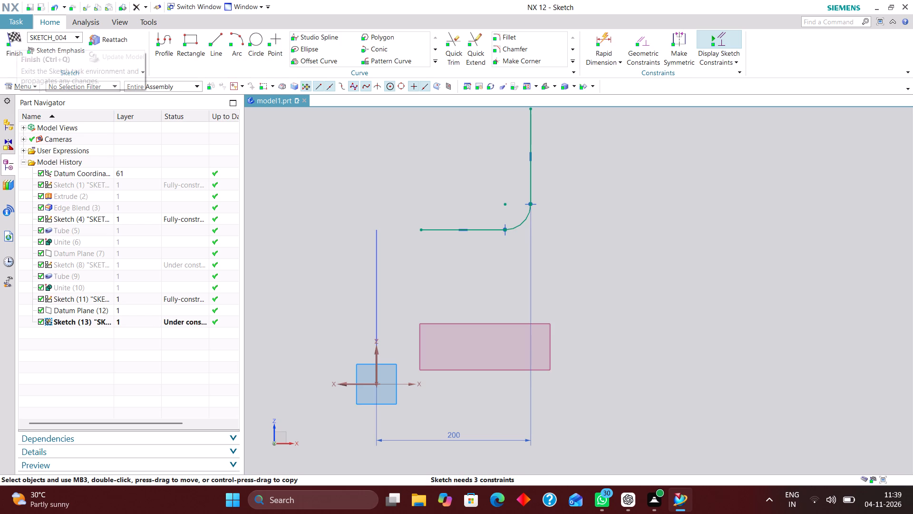
Show the hidden base plate and tube body, and finish the path sketch.
right_click(84, 278)
left_click(117, 286)
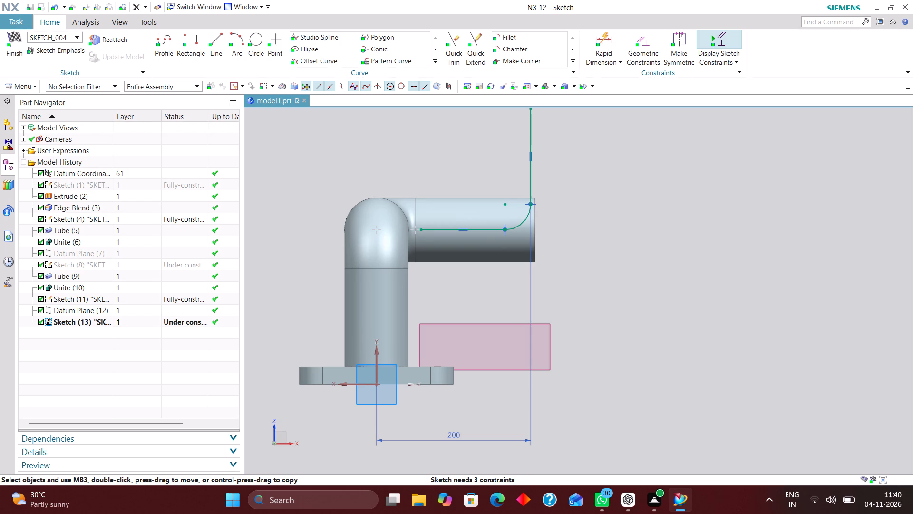
left_click(10, 36)
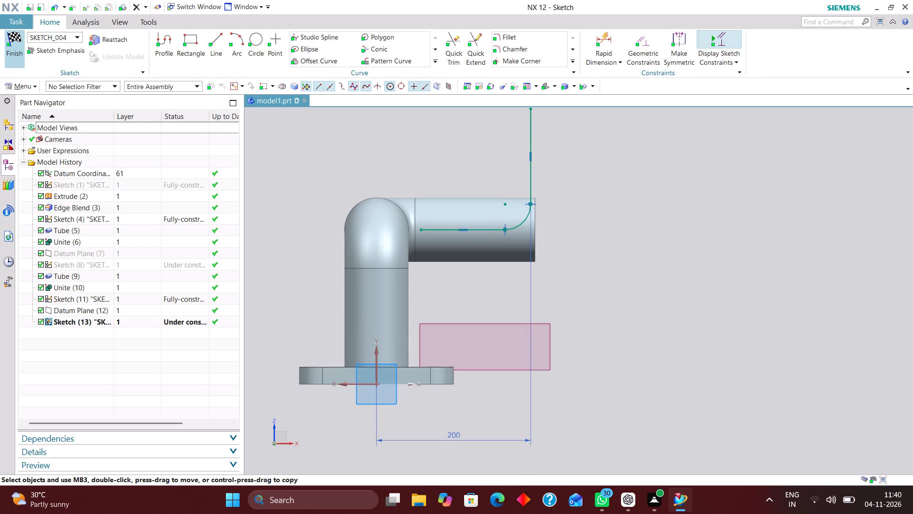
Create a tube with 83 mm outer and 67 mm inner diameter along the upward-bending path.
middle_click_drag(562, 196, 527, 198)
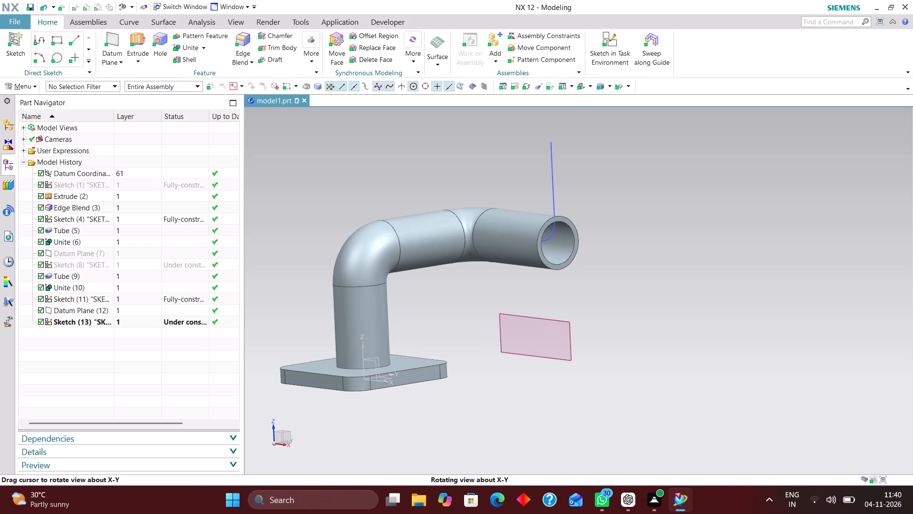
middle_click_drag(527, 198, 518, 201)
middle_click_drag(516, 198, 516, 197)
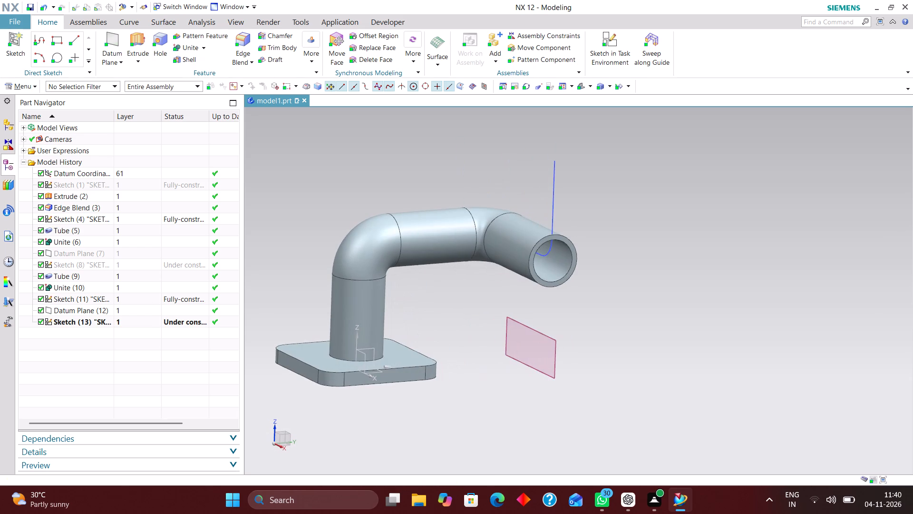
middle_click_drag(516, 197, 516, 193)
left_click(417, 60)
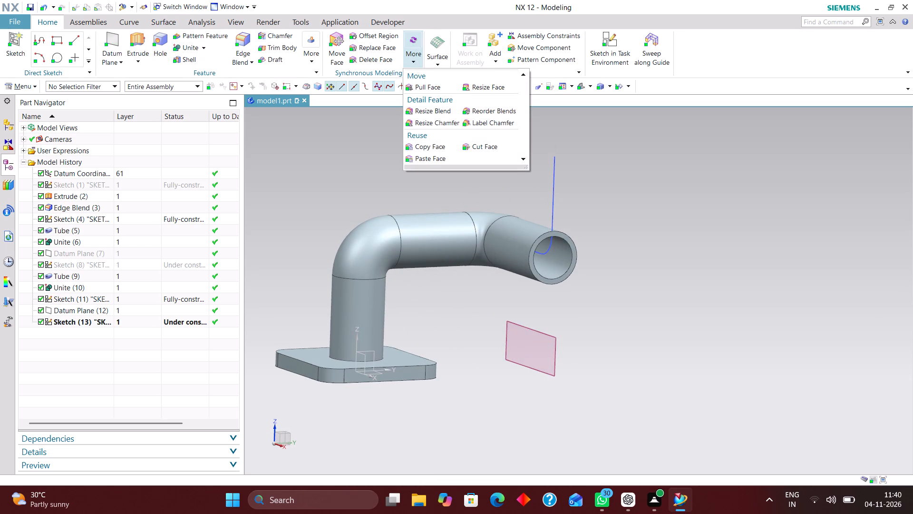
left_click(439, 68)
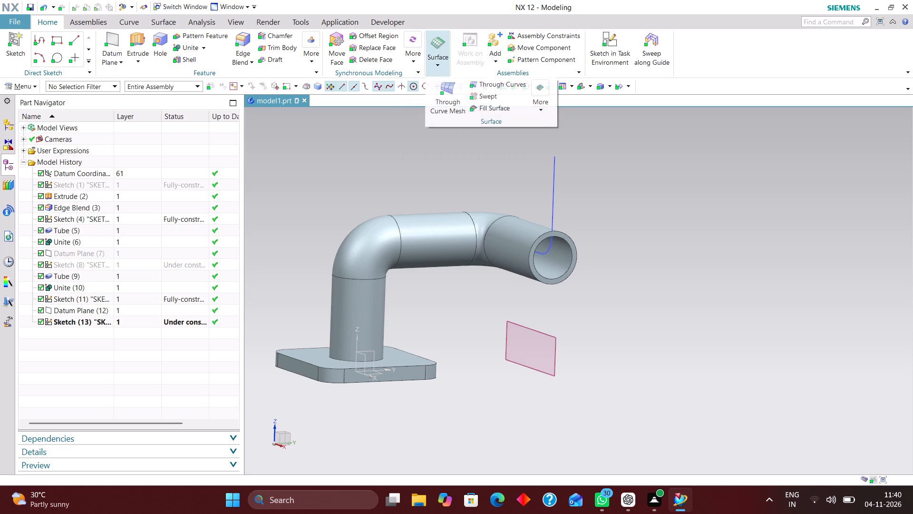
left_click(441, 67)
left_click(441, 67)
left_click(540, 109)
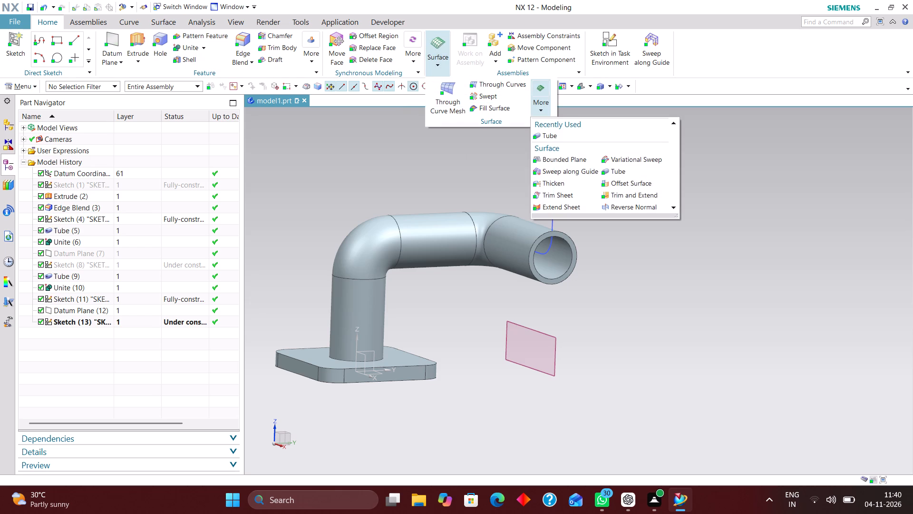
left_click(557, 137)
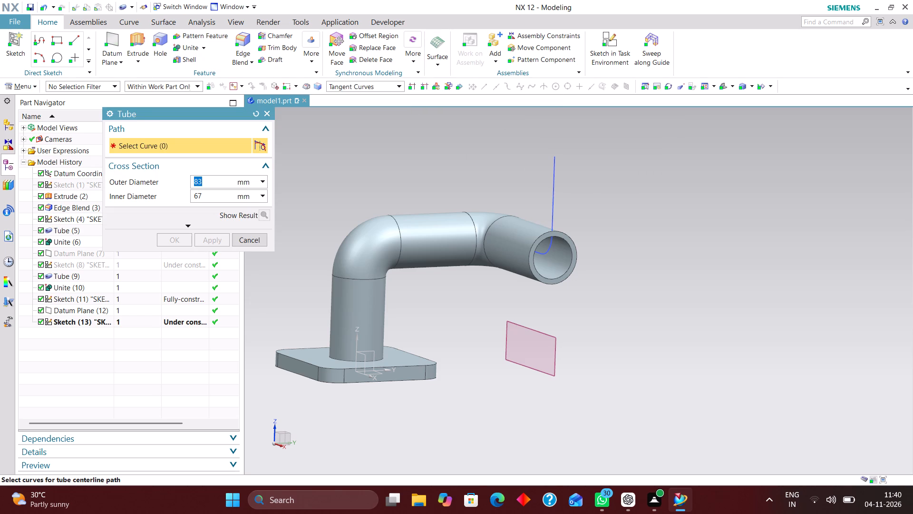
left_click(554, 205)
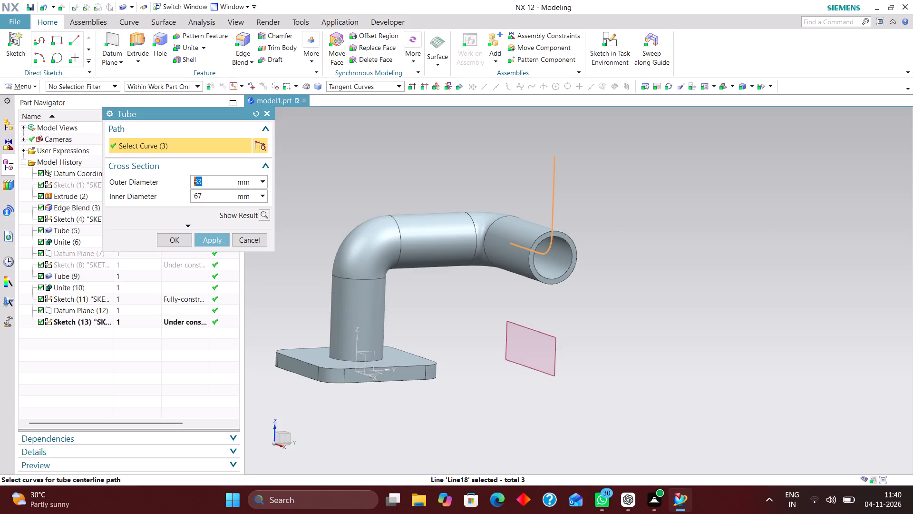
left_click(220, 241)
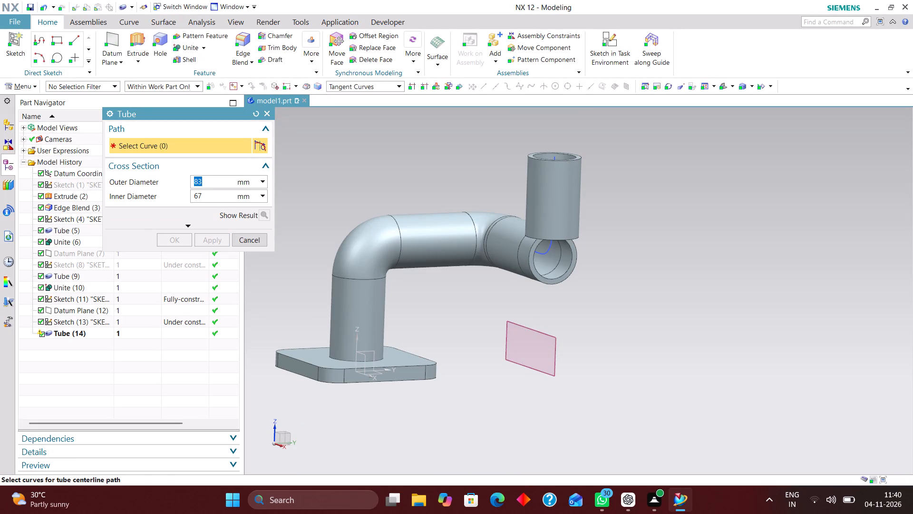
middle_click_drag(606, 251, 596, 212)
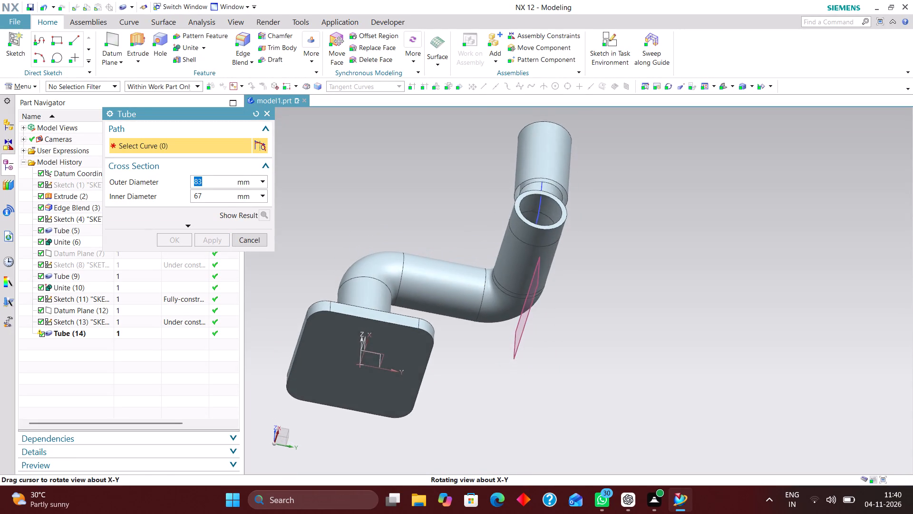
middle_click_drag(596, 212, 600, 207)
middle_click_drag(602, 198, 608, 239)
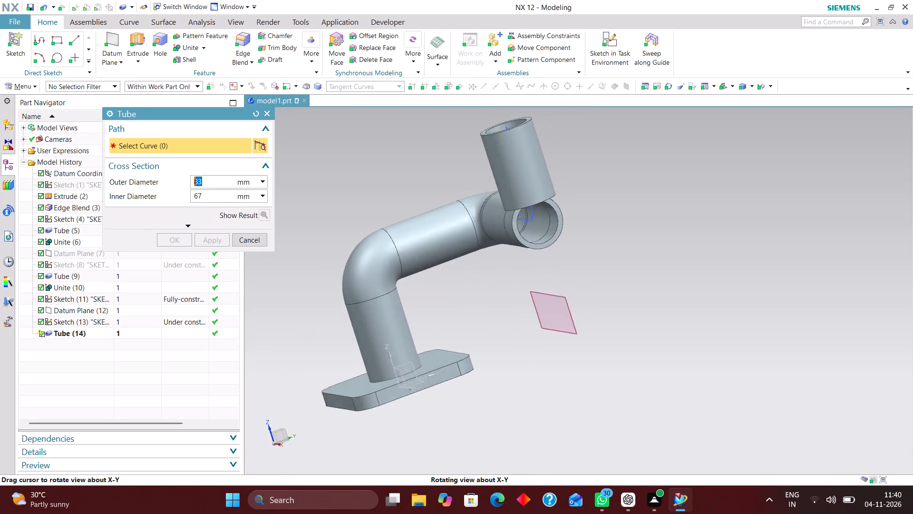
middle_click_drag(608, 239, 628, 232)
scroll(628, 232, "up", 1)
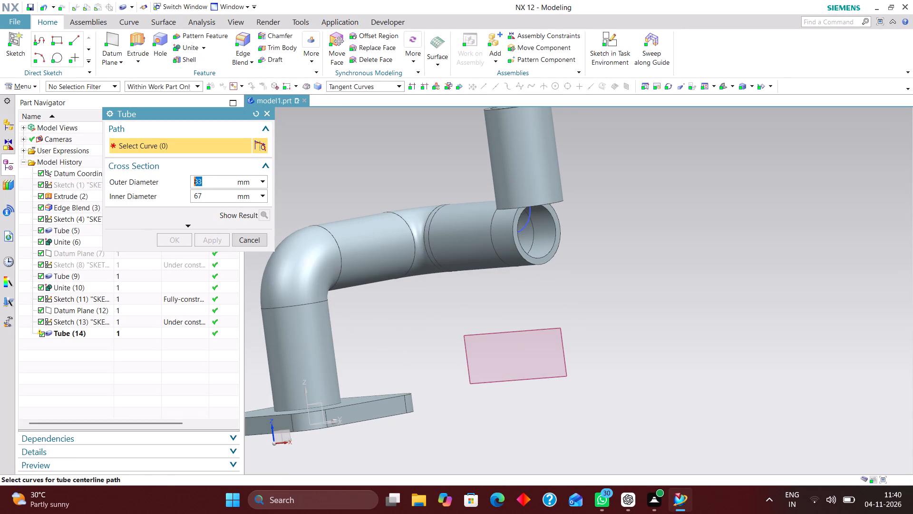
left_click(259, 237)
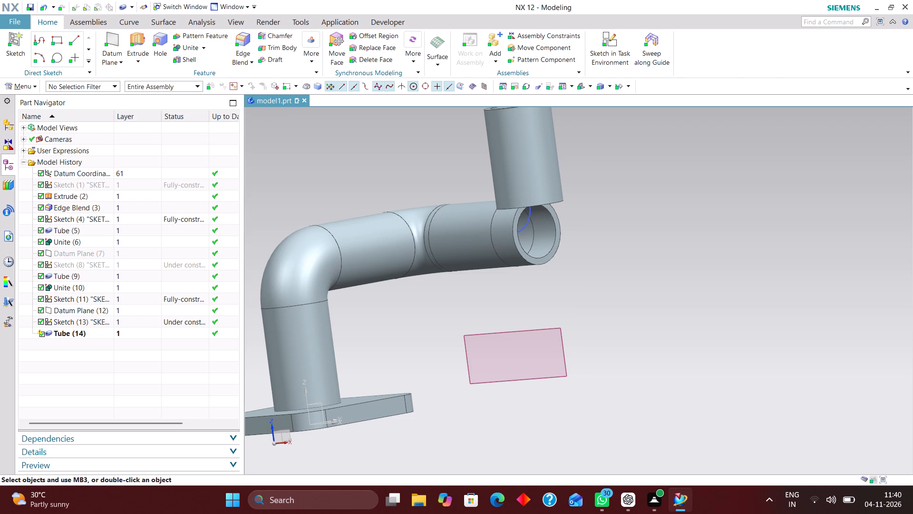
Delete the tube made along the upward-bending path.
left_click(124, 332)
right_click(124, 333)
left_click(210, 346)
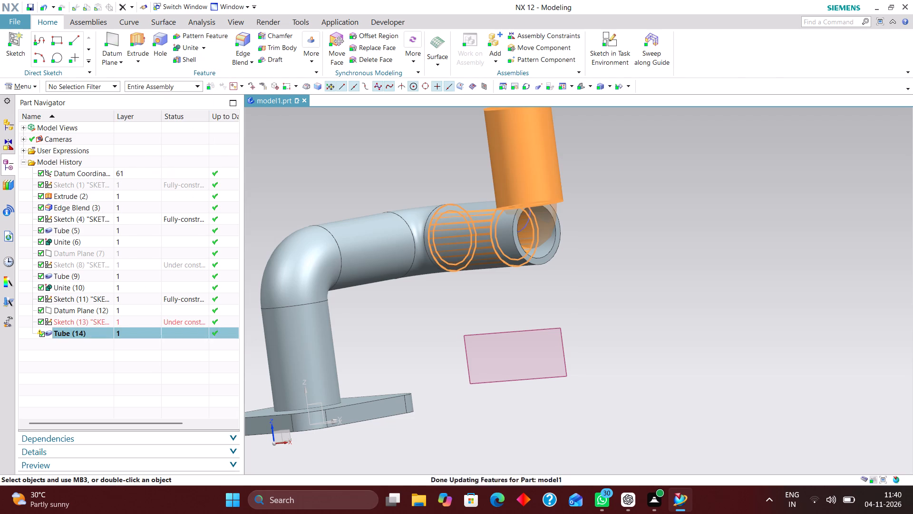
Reopen the upward-bending path sketch for editing.
left_click(149, 319)
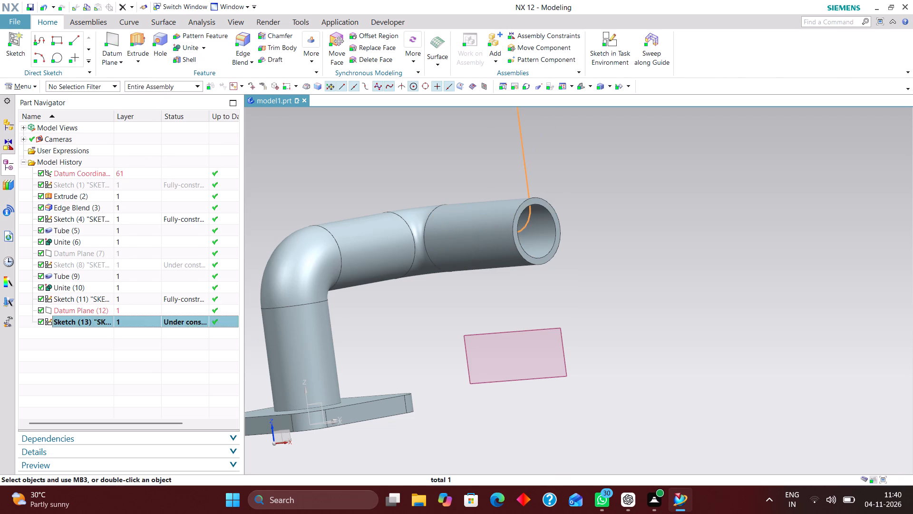
right_click(148, 320)
left_click(210, 81)
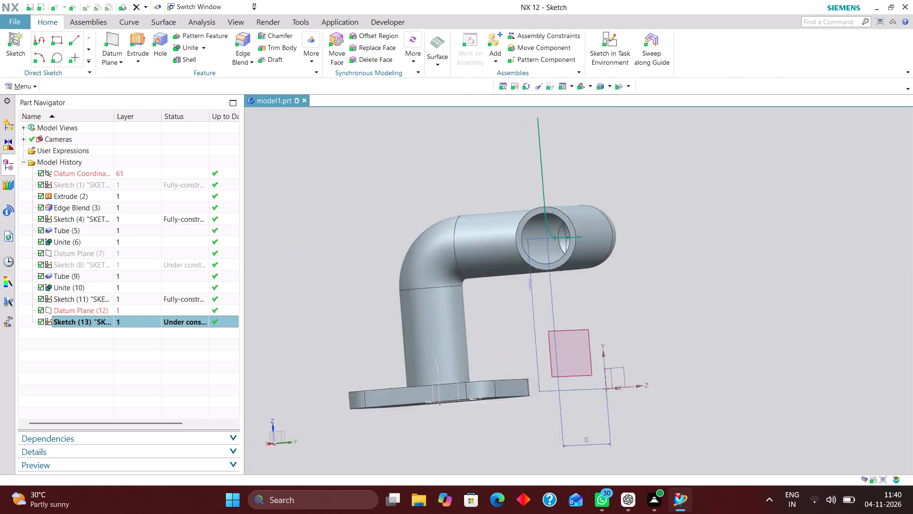
scroll(582, 215, "up", 6)
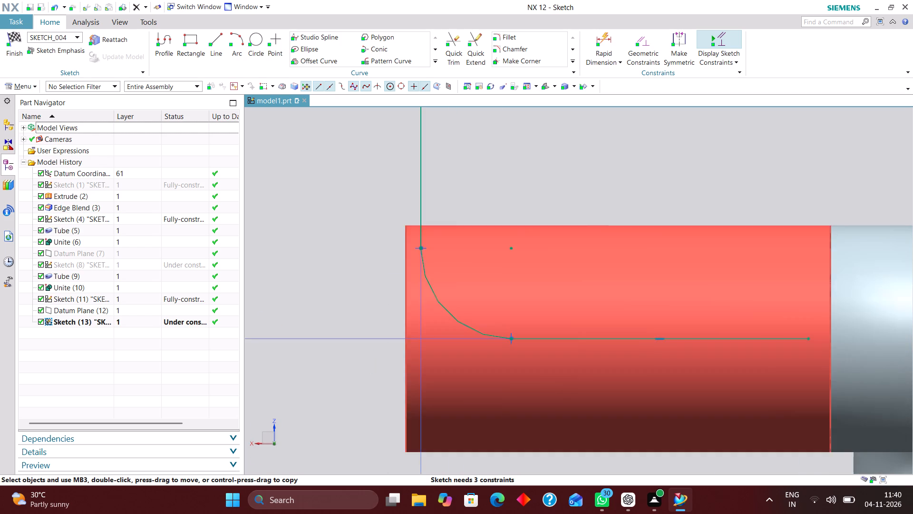
scroll(483, 214, "down", 4)
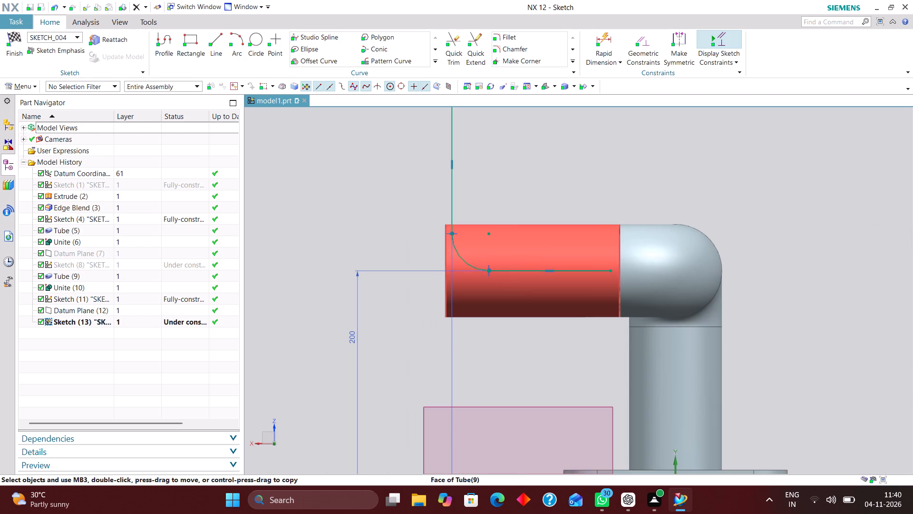
scroll(514, 209, "down", 2)
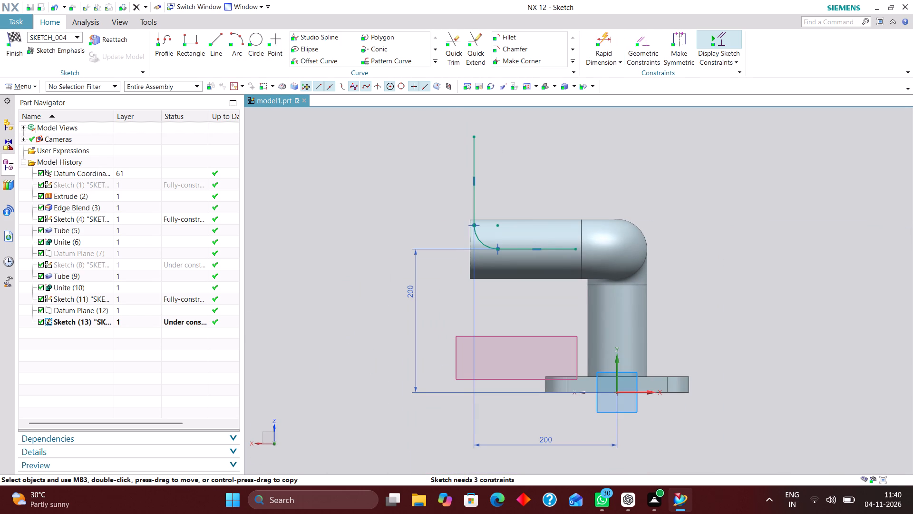
Add a radial dimension to the path's bend arc and set its radius to 50 mm.
left_click(643, 41)
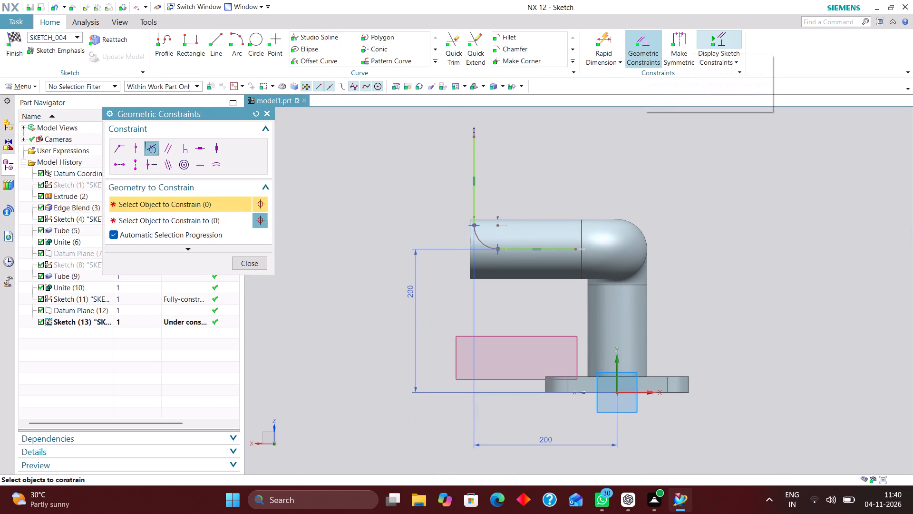
left_click(602, 37)
left_click(243, 248)
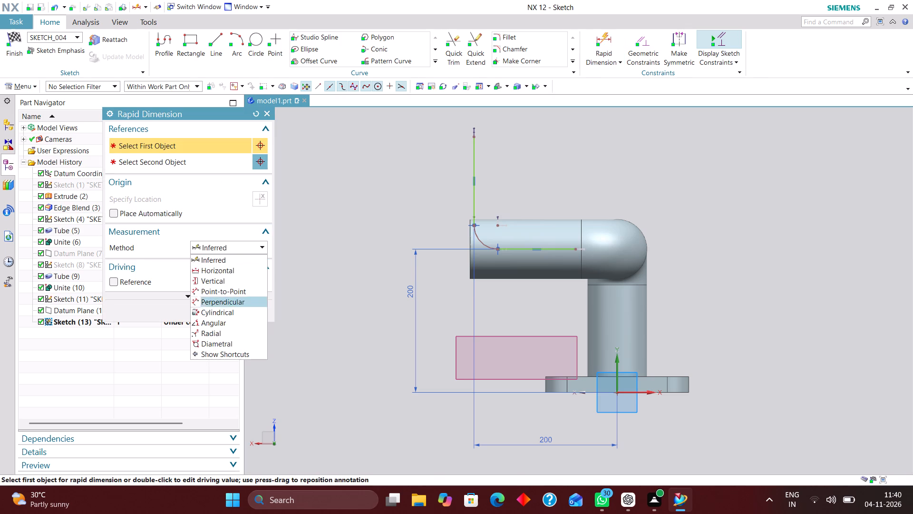
left_click(224, 333)
scroll(466, 255, "up", 3)
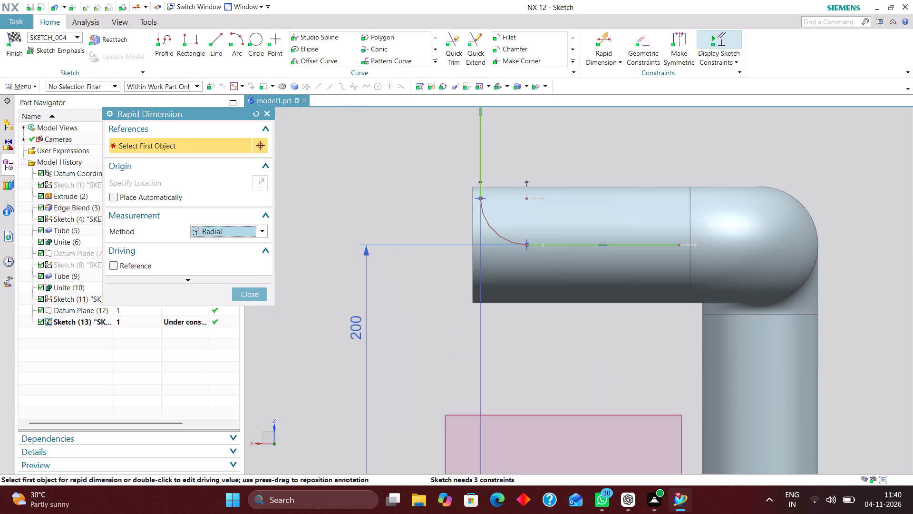
left_click(505, 237)
left_click(361, 294)
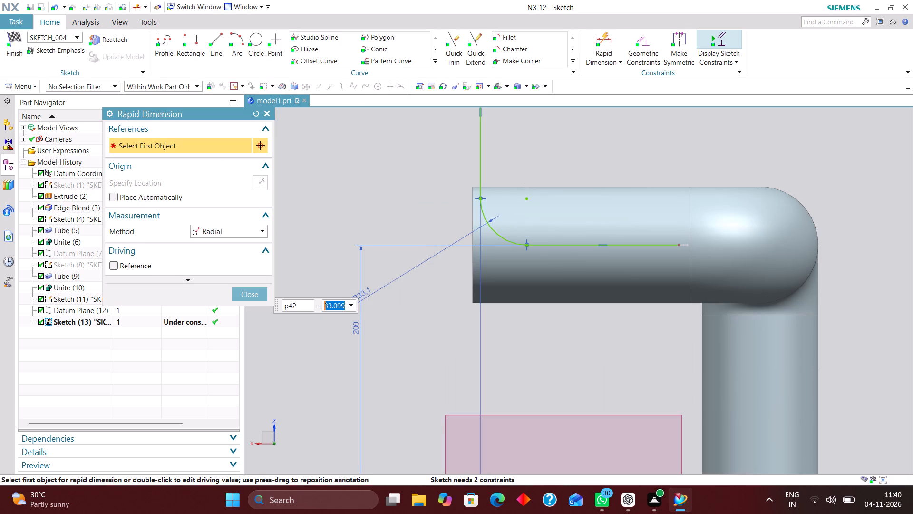
type("50")
key("Return")
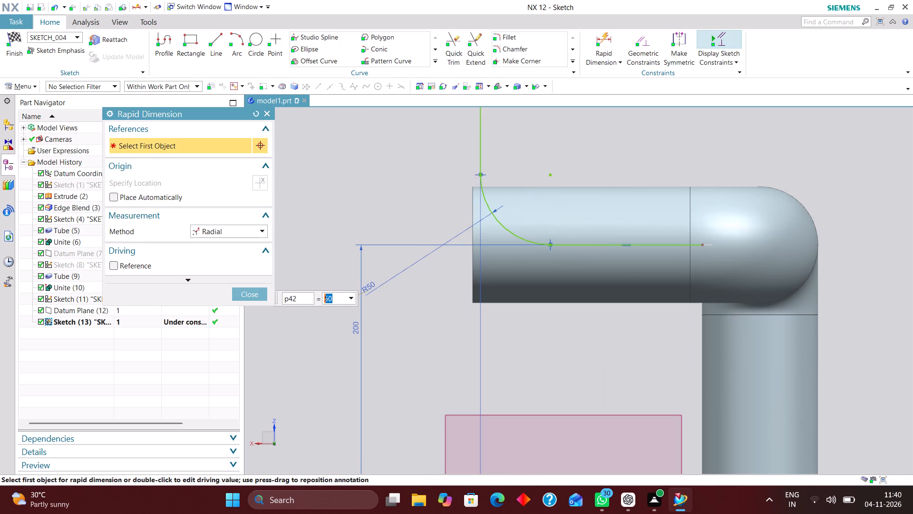
left_click(242, 292)
Dimension the horizontal distance from the path's inner end to the vertical axis and set it to 38 mm.
scroll(389, 284, "down", 3)
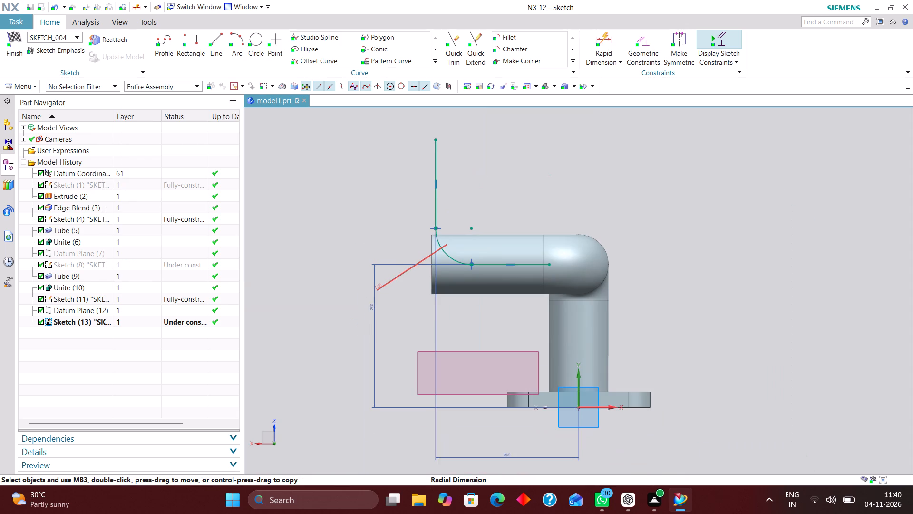
left_click(610, 35)
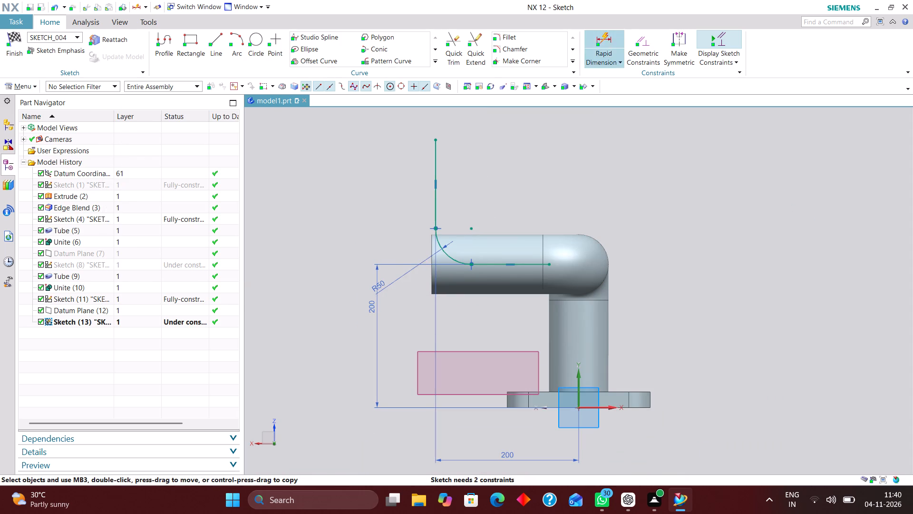
left_click(243, 234)
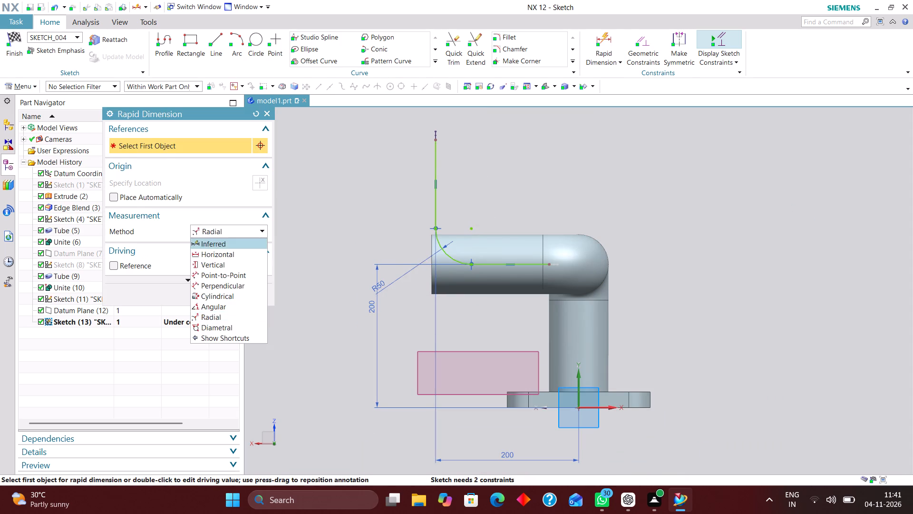
left_click(237, 245)
left_click(551, 264)
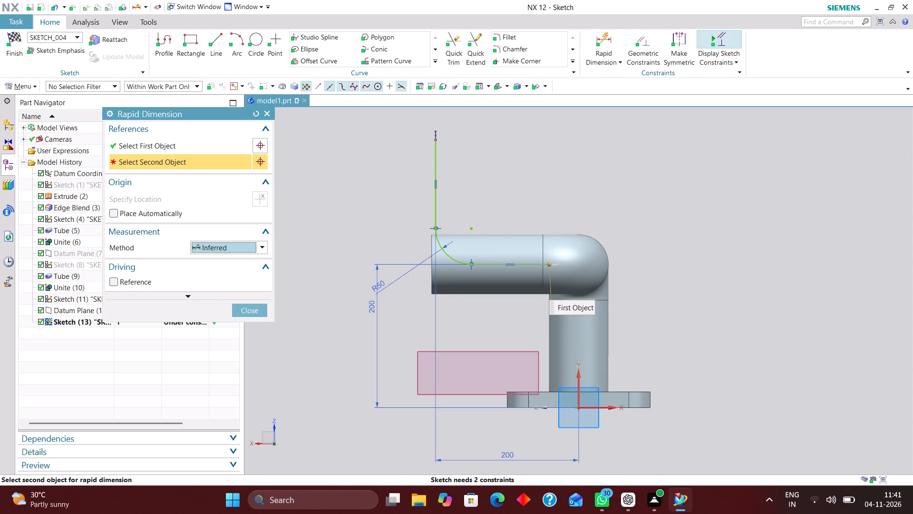
left_click(579, 379)
left_click(563, 171)
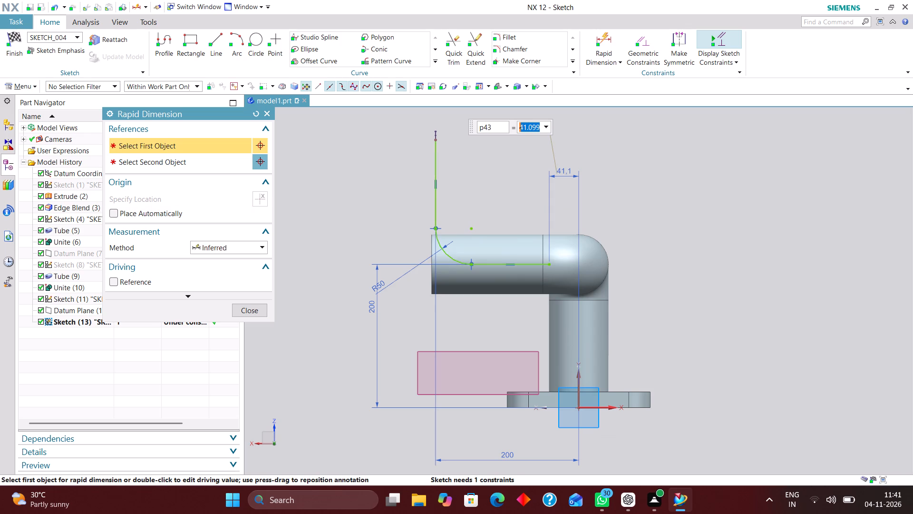
type("38")
key("Return")
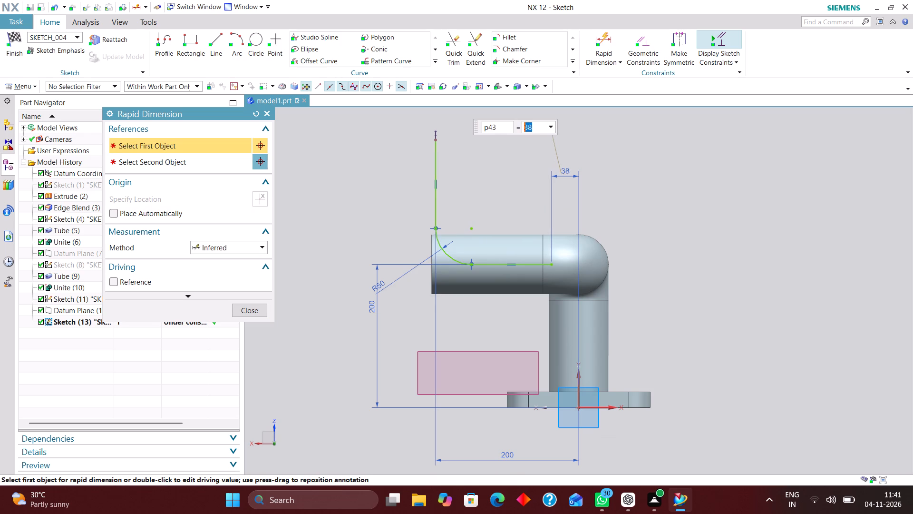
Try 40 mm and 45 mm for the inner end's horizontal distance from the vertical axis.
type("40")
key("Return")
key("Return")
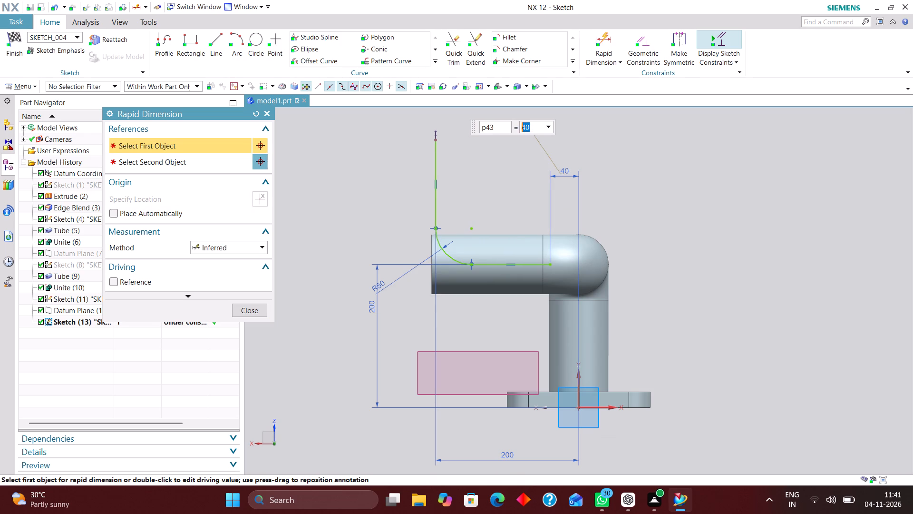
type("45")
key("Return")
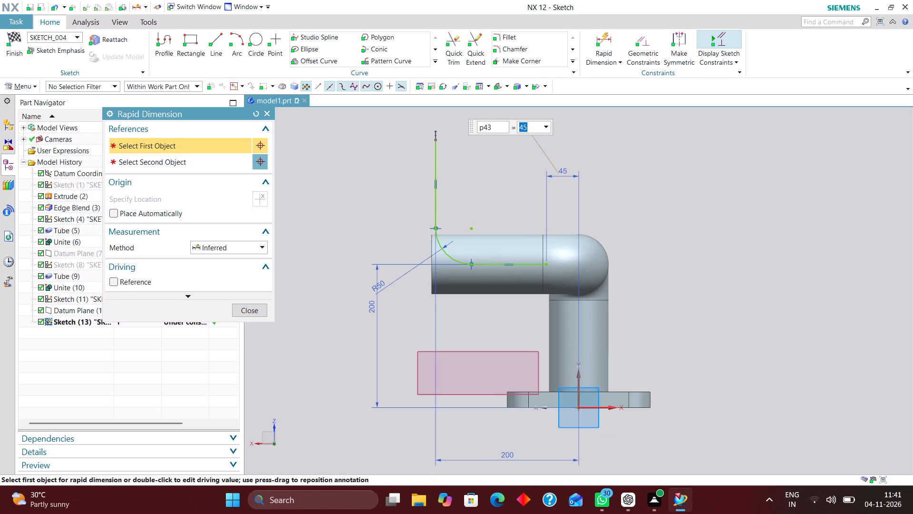
Set the inner end's horizontal distance from the vertical axis to 50 mm and finish the sketch.
type("50")
key("Return")
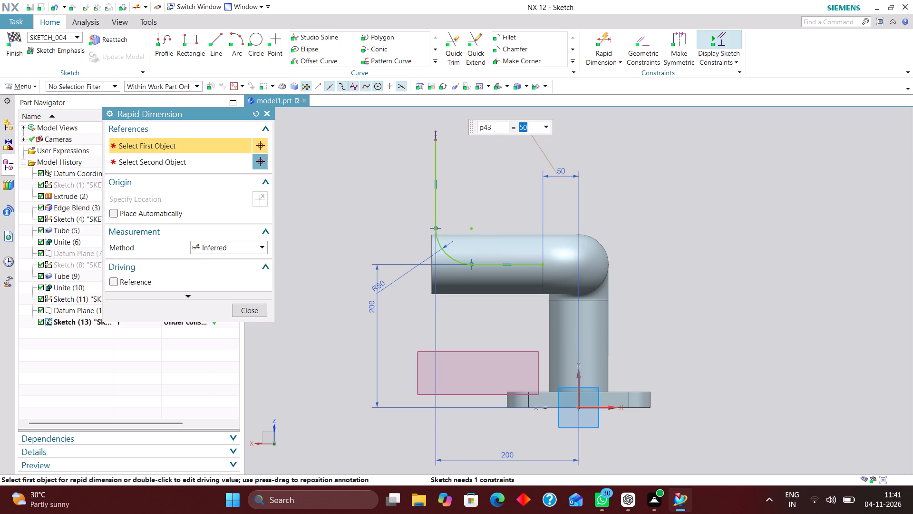
scroll(463, 200, "down", 1)
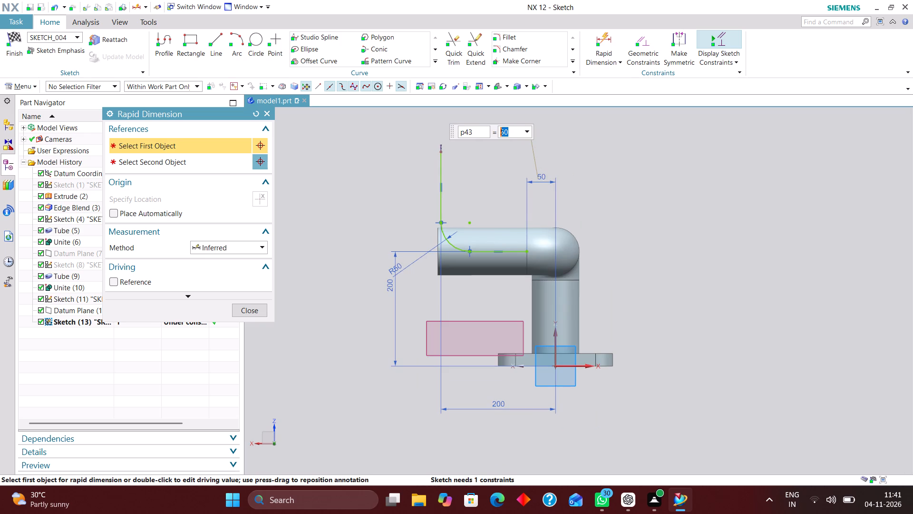
left_click(259, 309)
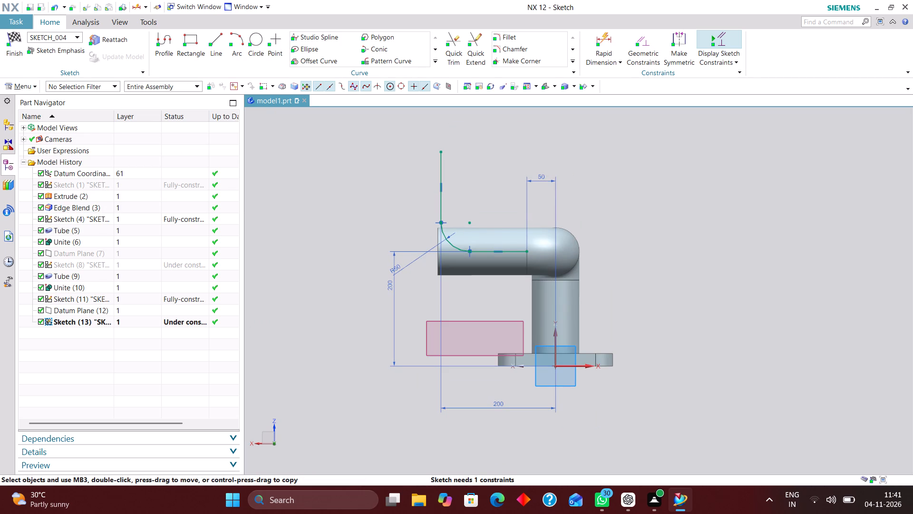
left_click(10, 33)
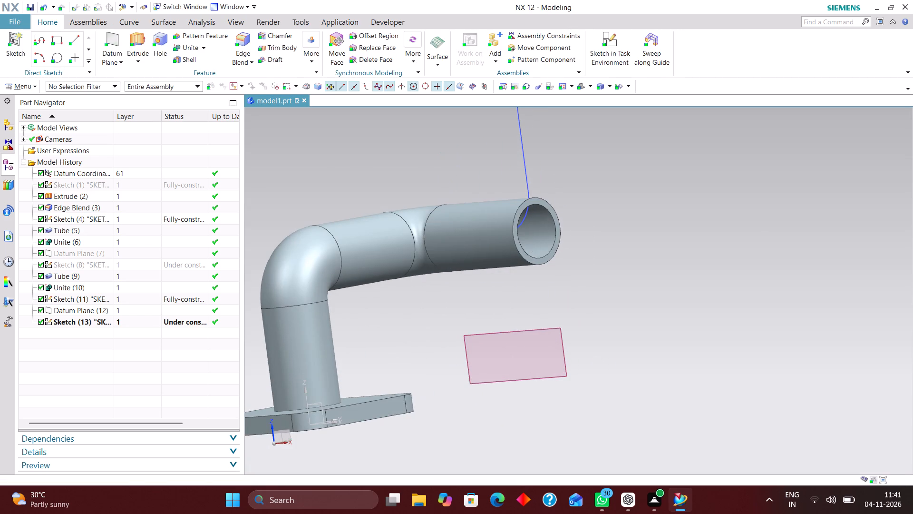
Create a tube with 83 mm outer and 67 mm inner diameter along the upward-bending path.
scroll(586, 246, "down", 2)
middle_click_drag(555, 192, 581, 197)
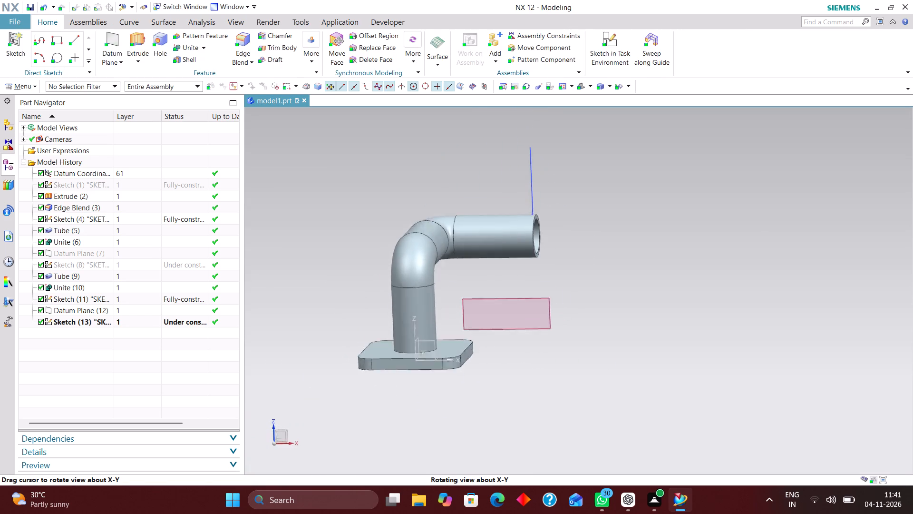
middle_click_drag(581, 197, 565, 207)
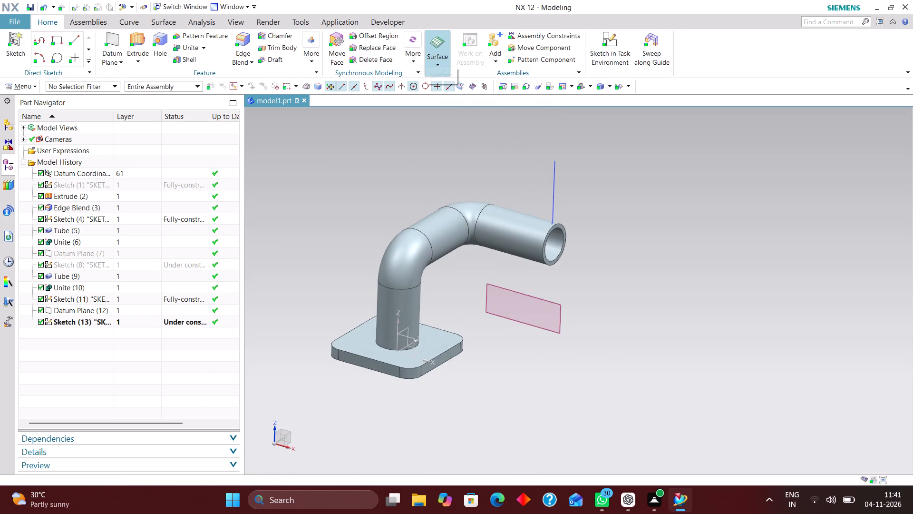
left_click(443, 60)
left_click(417, 68)
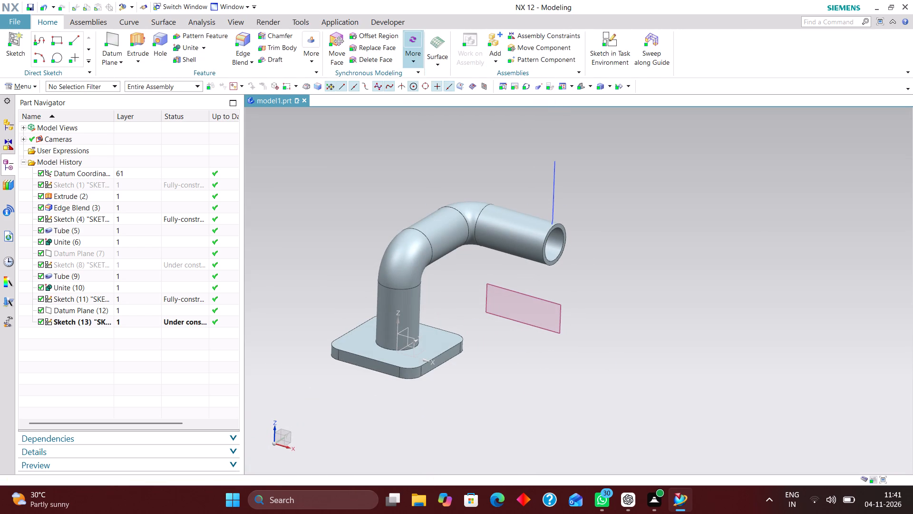
left_click(416, 64)
left_click(440, 67)
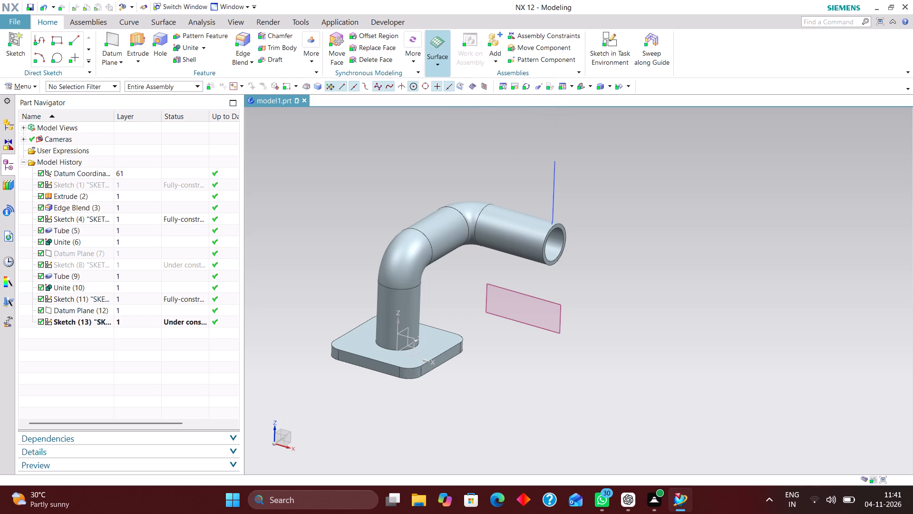
left_click(440, 67)
left_click(435, 69)
left_click(437, 68)
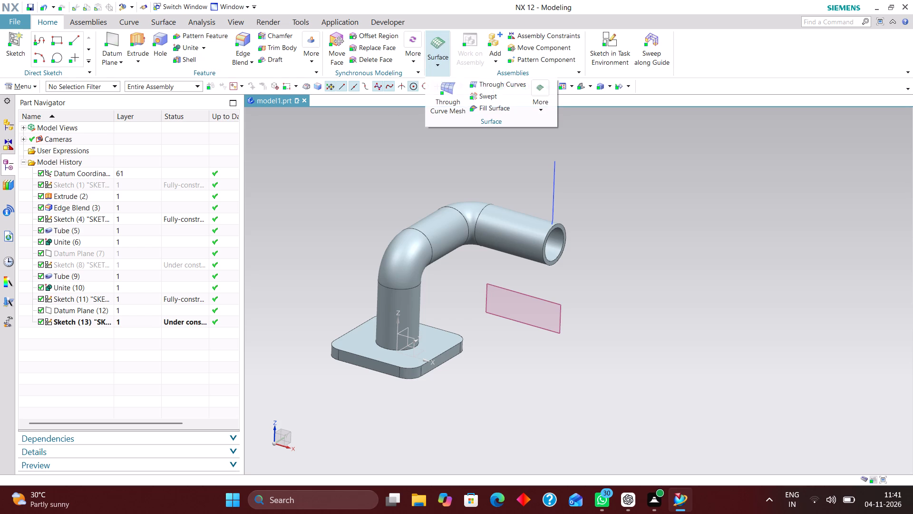
left_click(541, 109)
left_click(553, 135)
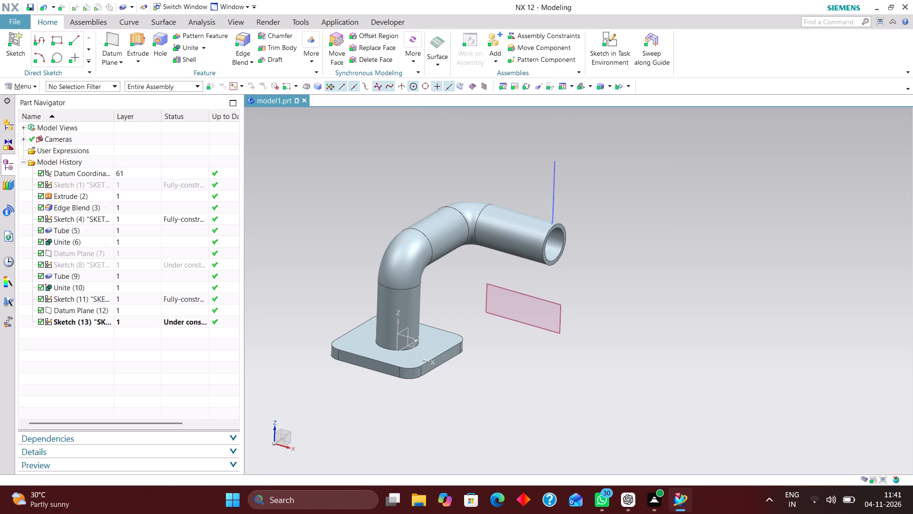
left_click(554, 169)
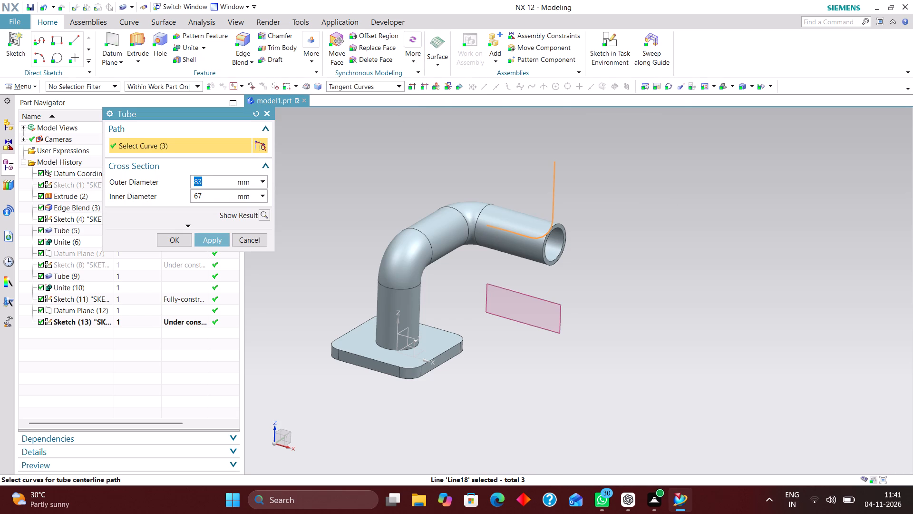
left_click(209, 238)
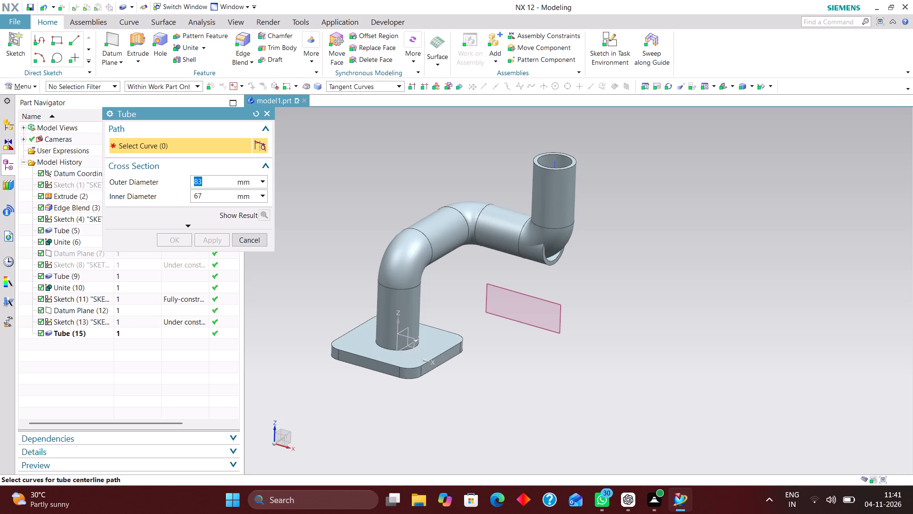
scroll(567, 249, "up", 4)
scroll(603, 236, "up", 4)
scroll(629, 217, "down", 5)
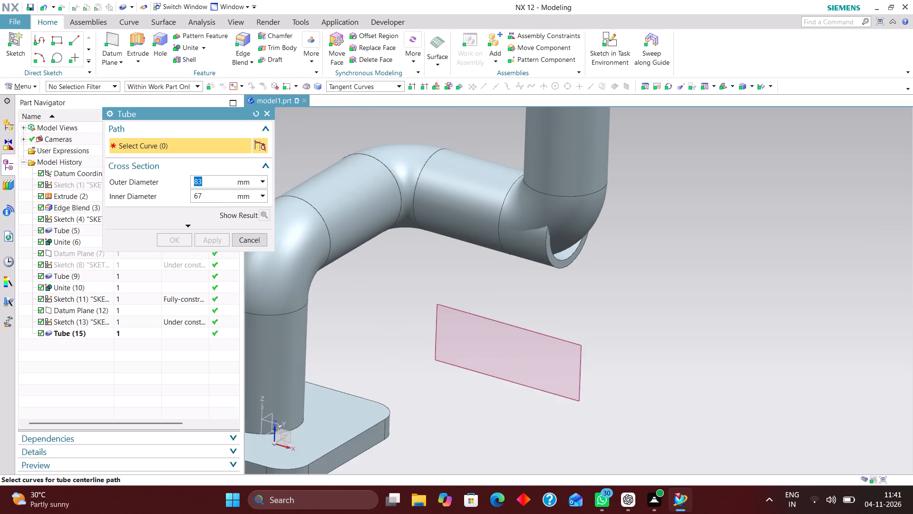
scroll(639, 217, "down", 3)
scroll(641, 215, "up", 1)
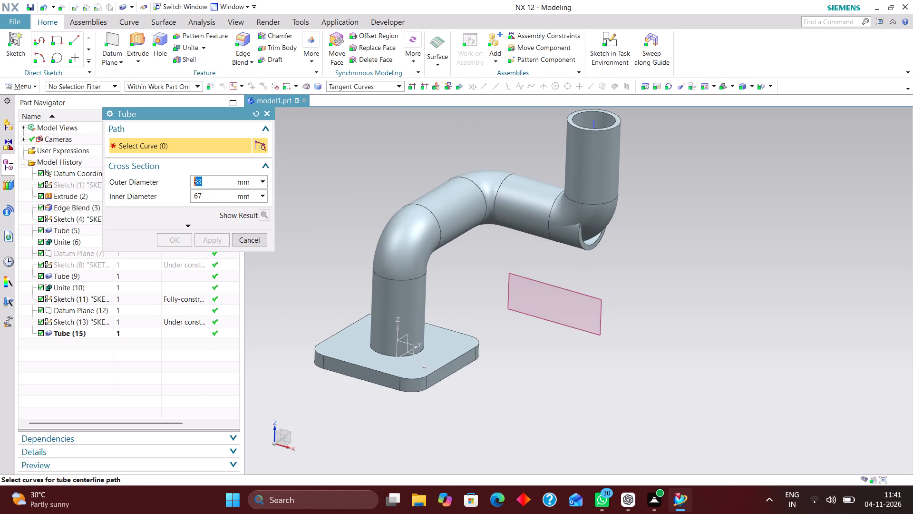
left_click(255, 239)
Open Sketch (11), hide the united plate-and-tube body to examine the sketch from an angle, and exit the sketch.
middle_click_drag(638, 232, 640, 237)
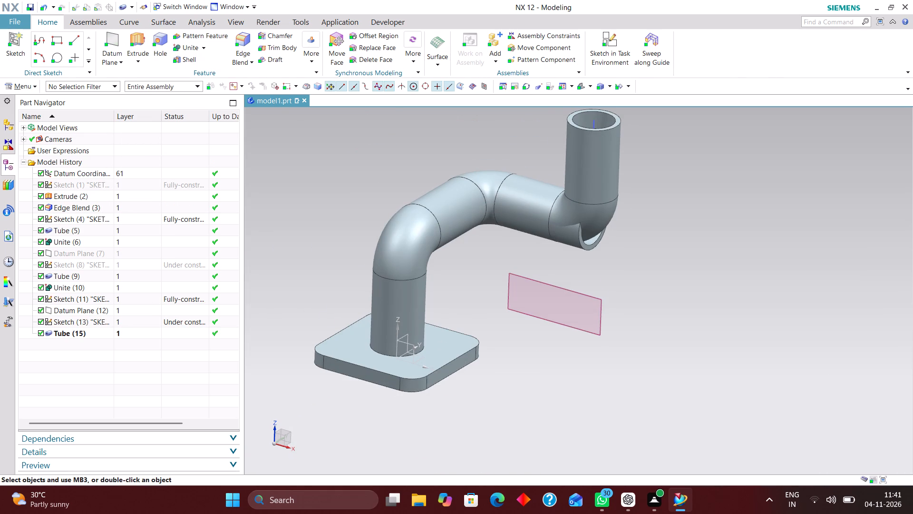
middle_click_drag(640, 237, 606, 237)
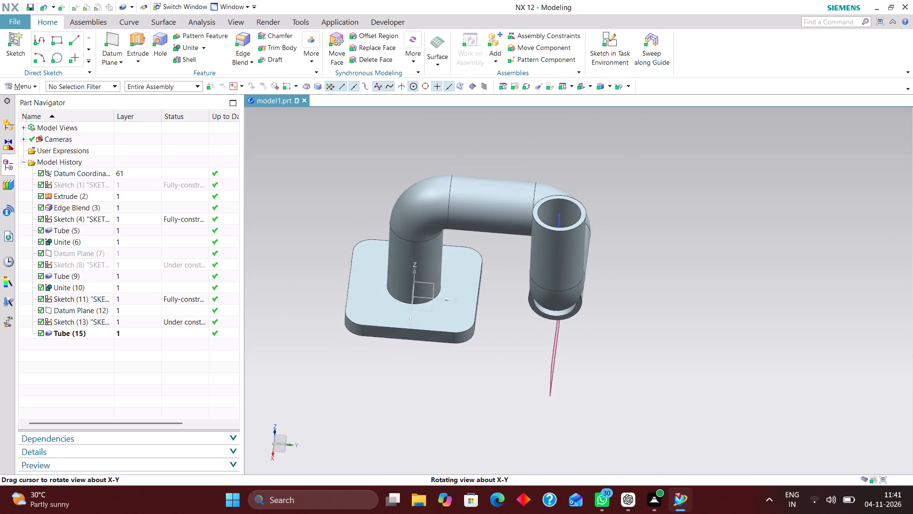
middle_click_drag(606, 237, 645, 233)
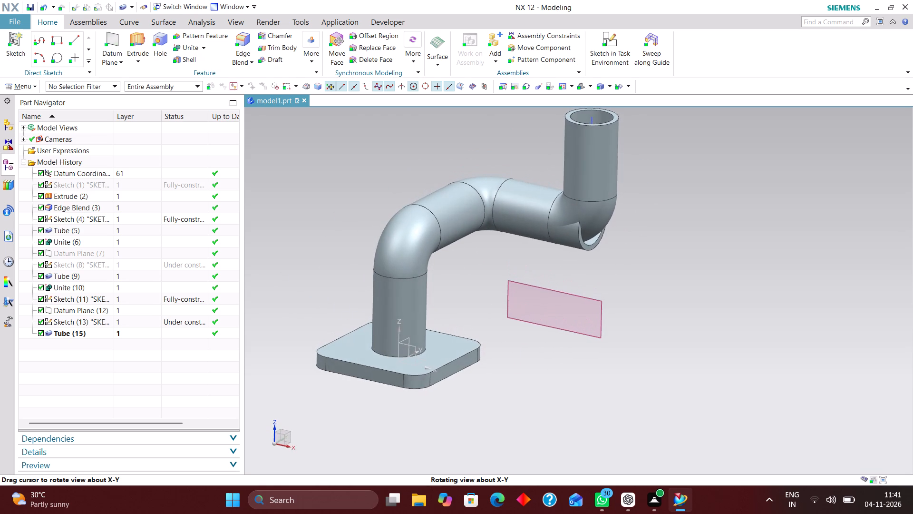
middle_click_drag(645, 233, 636, 237)
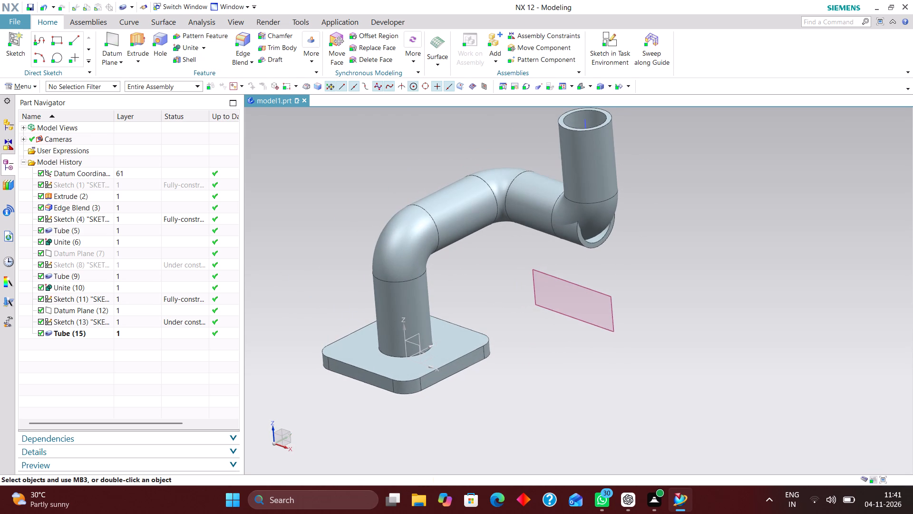
left_click(129, 321)
left_click(132, 298)
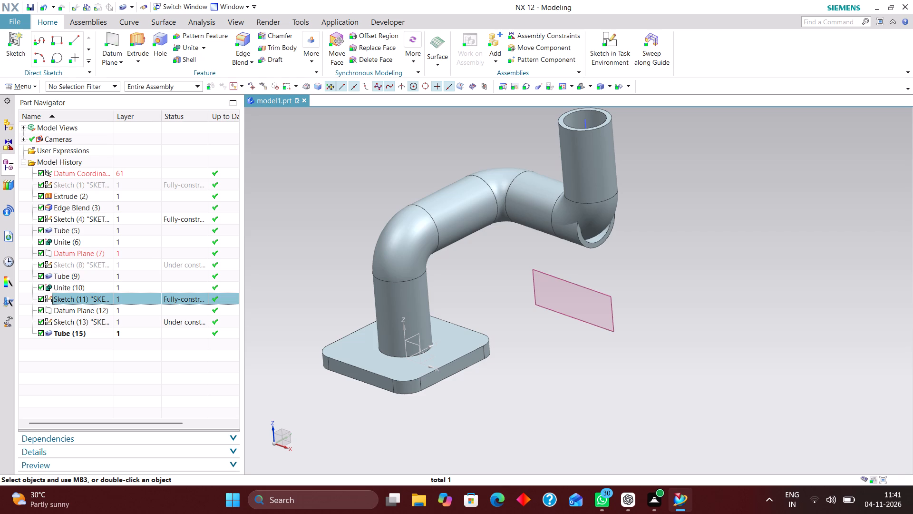
right_click(133, 295)
left_click(197, 60)
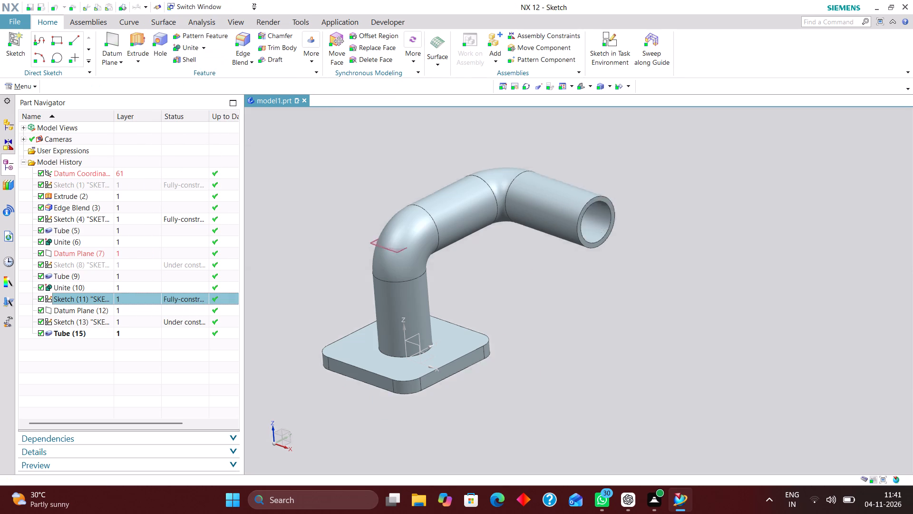
scroll(406, 196, "down", 1)
scroll(572, 153, "up", 2)
right_click_drag(536, 139, 536, 211)
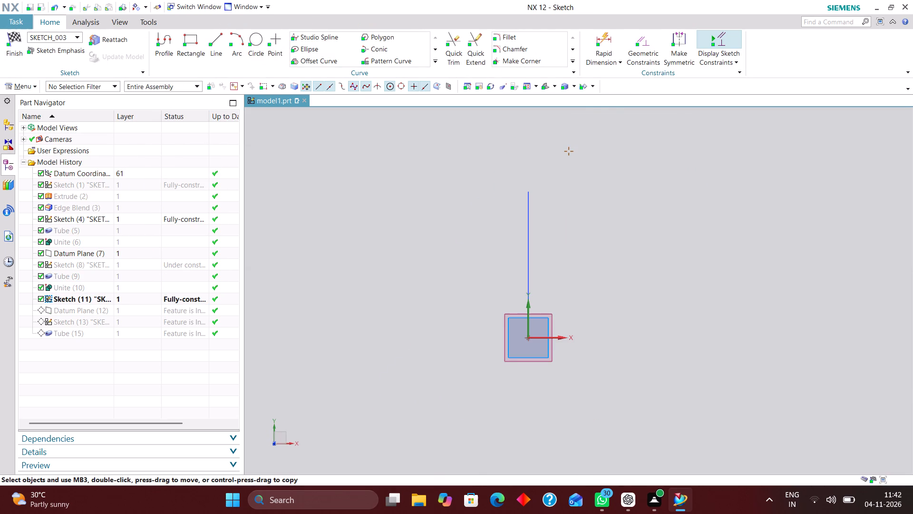
scroll(599, 225, "up", 1)
middle_click_drag(599, 226, 601, 219)
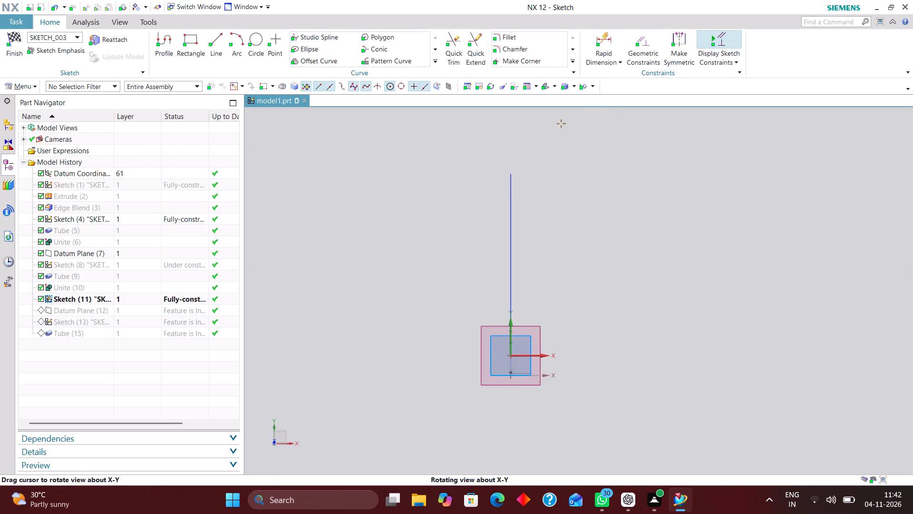
middle_click_drag(601, 219, 575, 196)
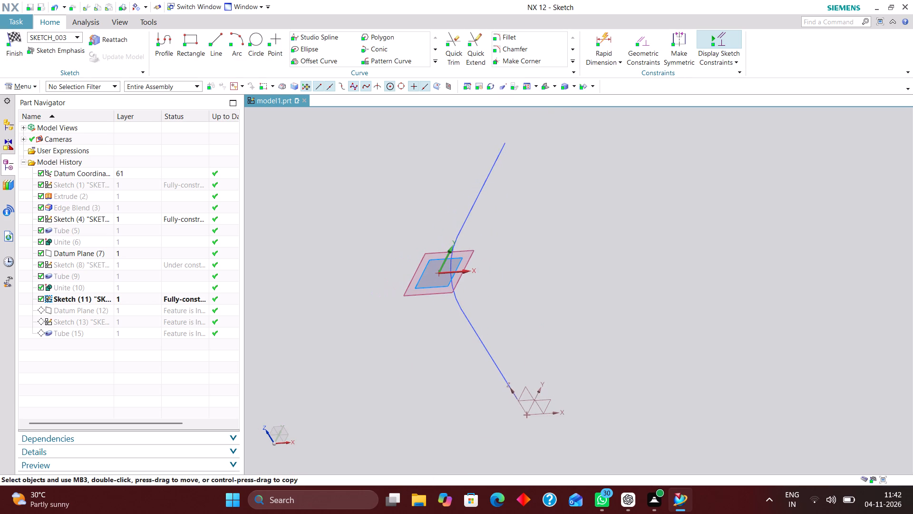
left_click(21, 38)
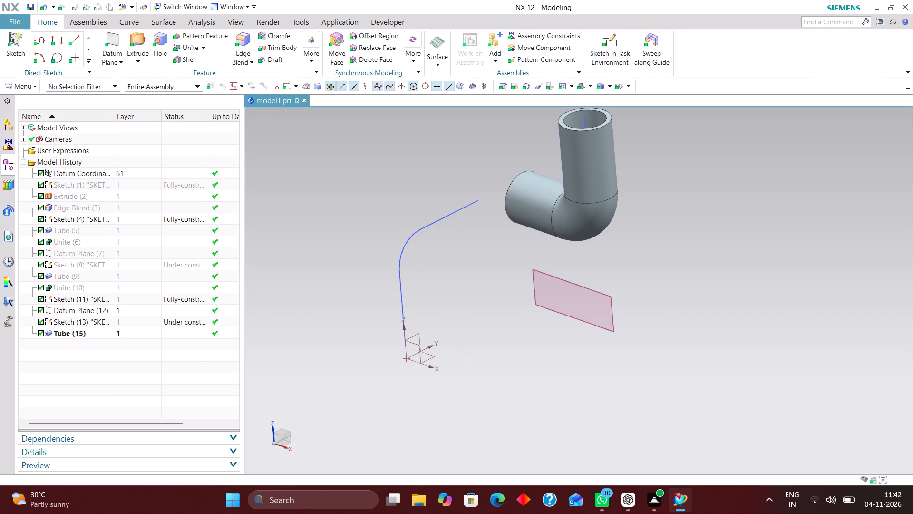
Show the body of the Unite (10) feature again.
right_click(89, 286)
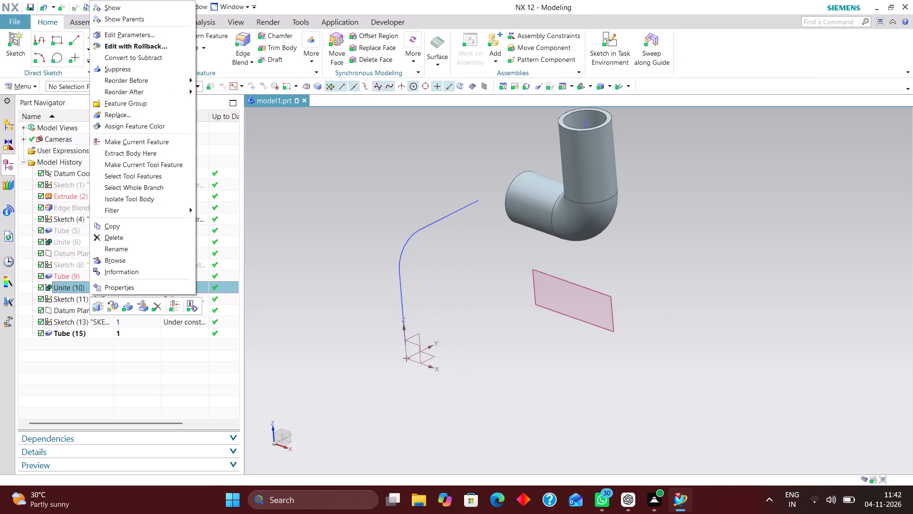
left_click(153, 5)
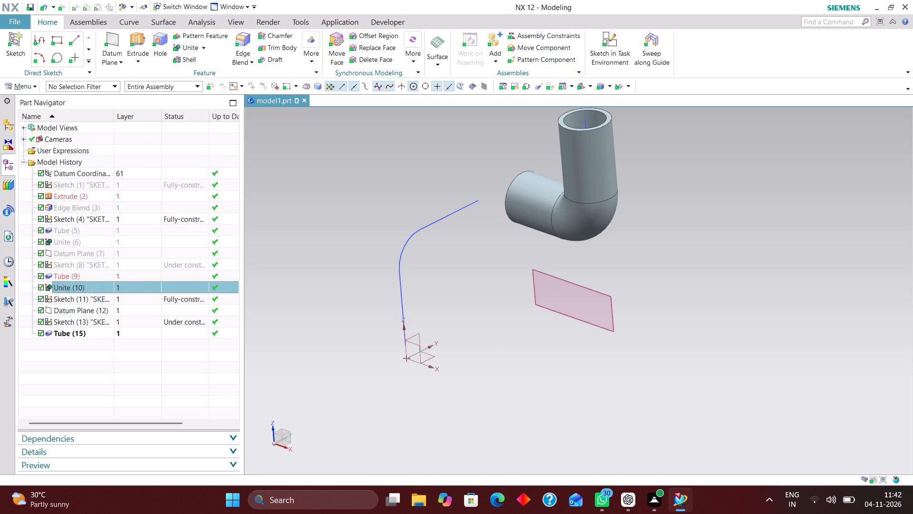
Edit Sketch (8) with rollback, dimension its free end 200 mm horizontally from the vertical axis, and finish the sketch.
scroll(511, 200, "up", 2)
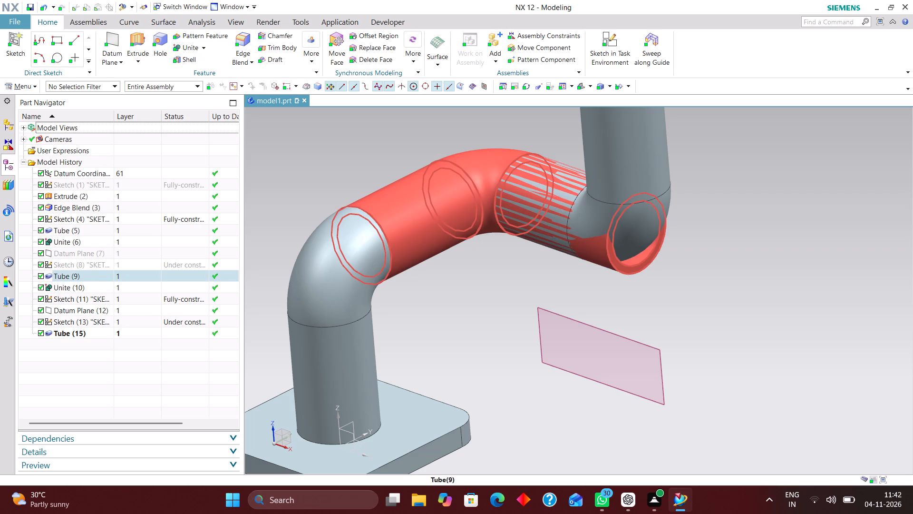
left_click(125, 265)
right_click(126, 264)
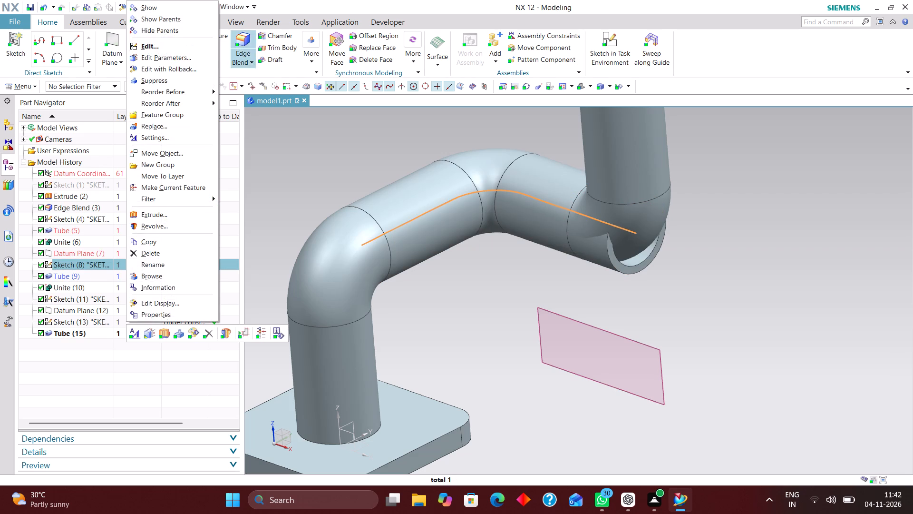
left_click(188, 71)
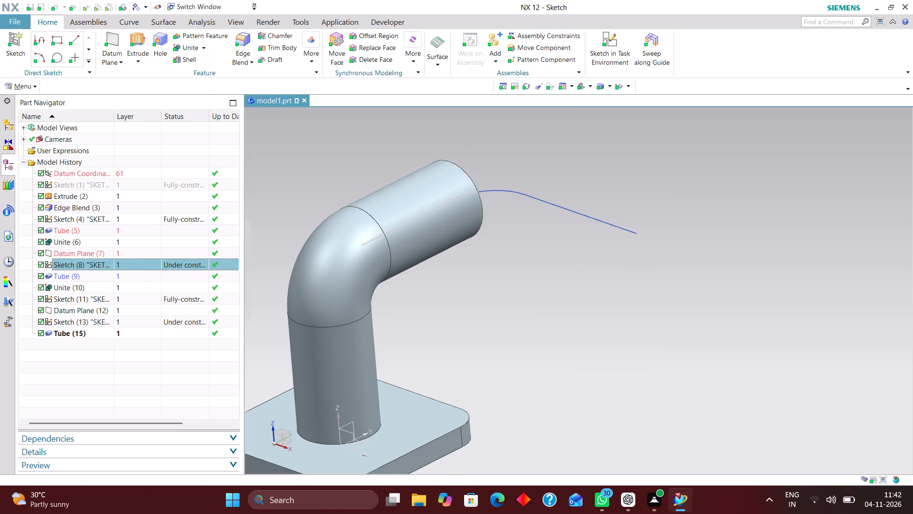
scroll(445, 153, "down", 2)
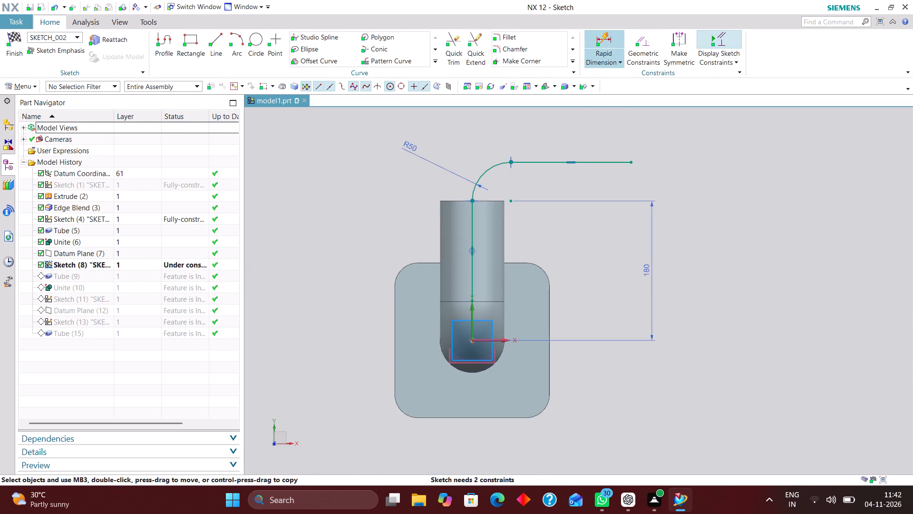
left_click(601, 50)
left_click(607, 35)
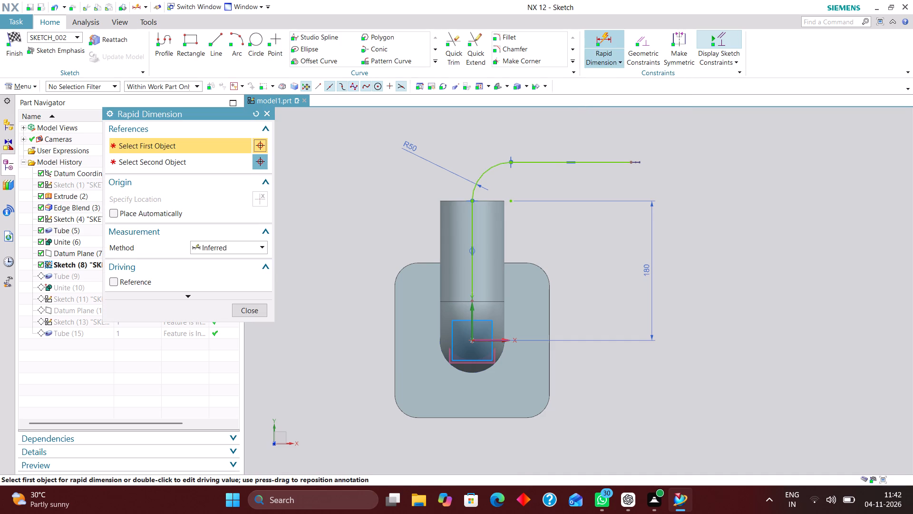
left_click(471, 318)
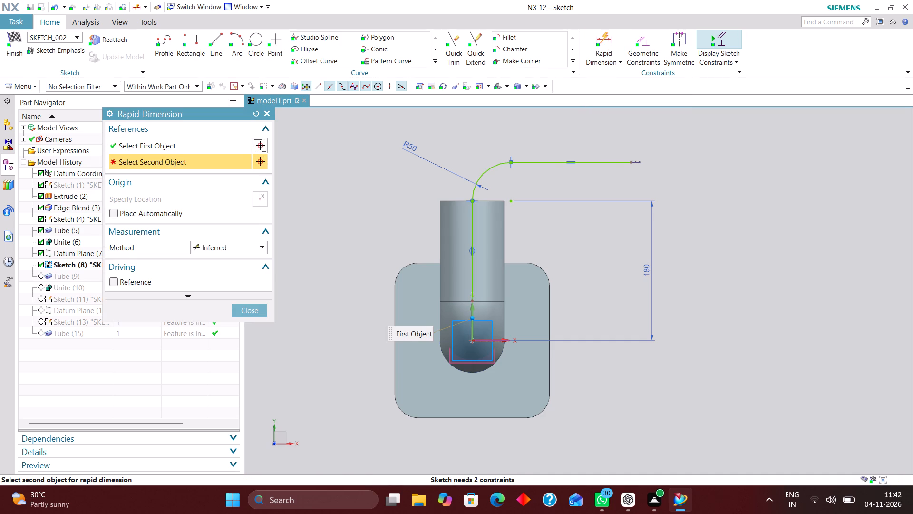
left_click(633, 161)
left_click(563, 413)
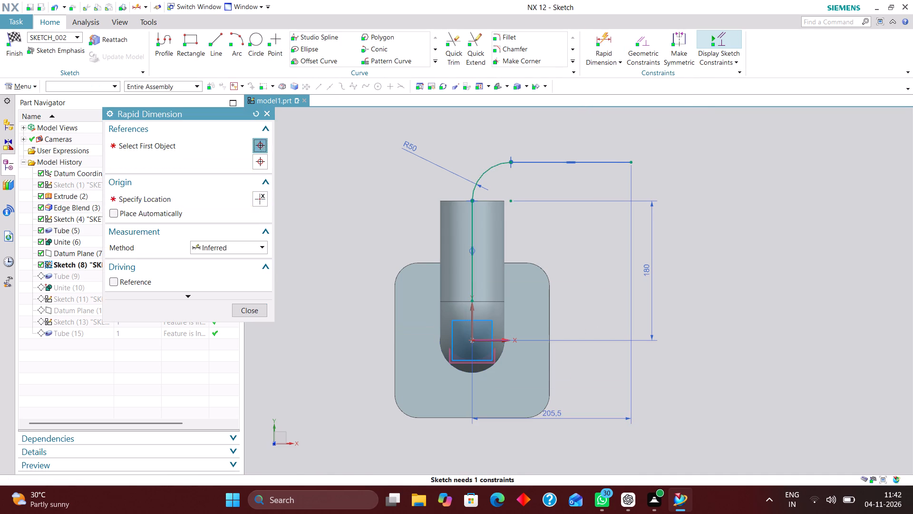
key("2")
type("00")
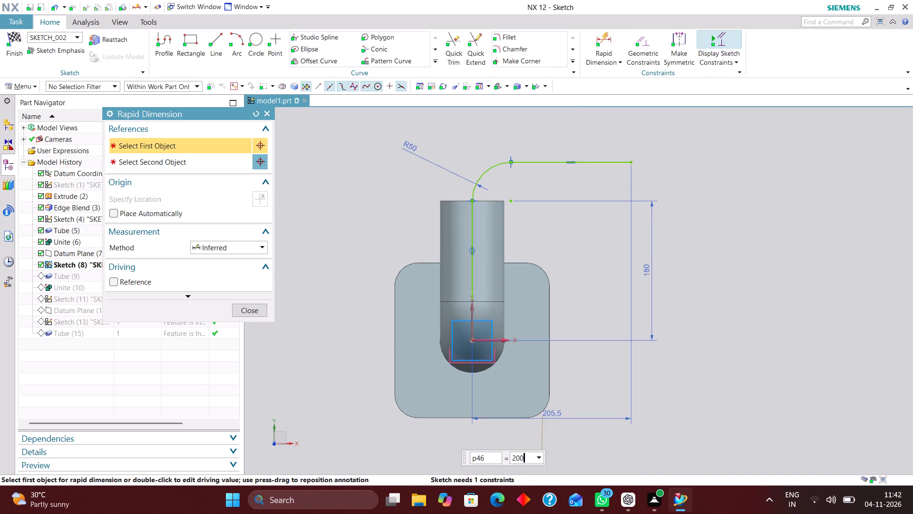
key("Return")
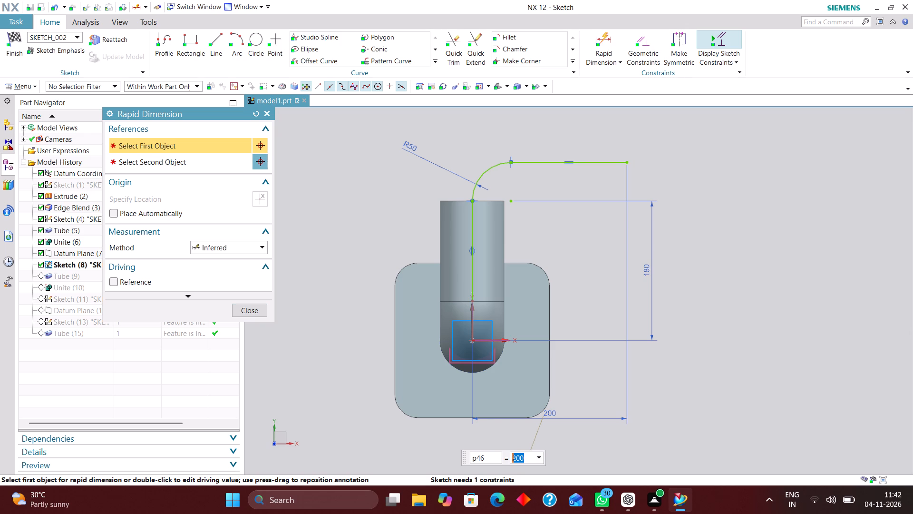
left_click(256, 310)
left_click(19, 39)
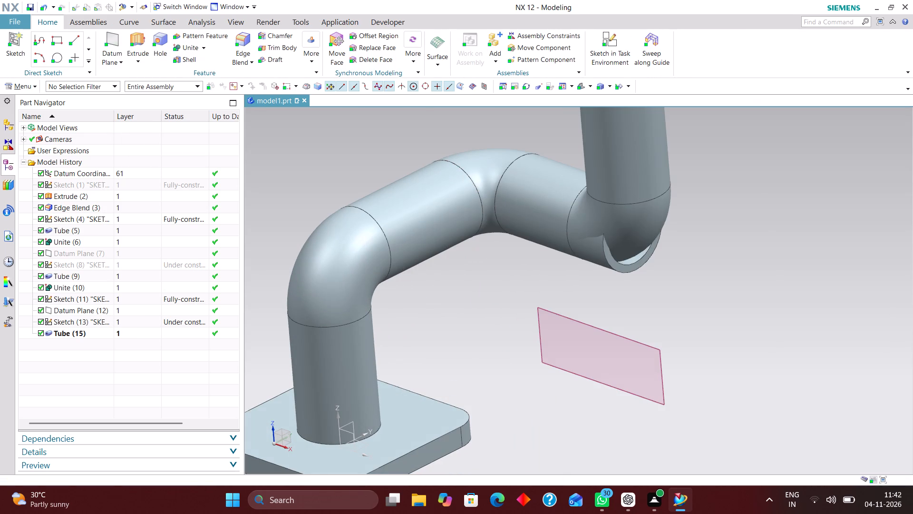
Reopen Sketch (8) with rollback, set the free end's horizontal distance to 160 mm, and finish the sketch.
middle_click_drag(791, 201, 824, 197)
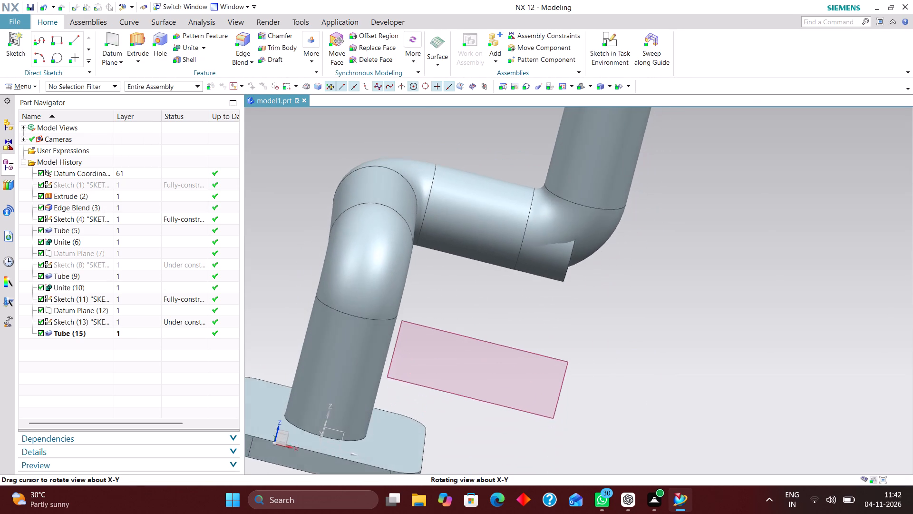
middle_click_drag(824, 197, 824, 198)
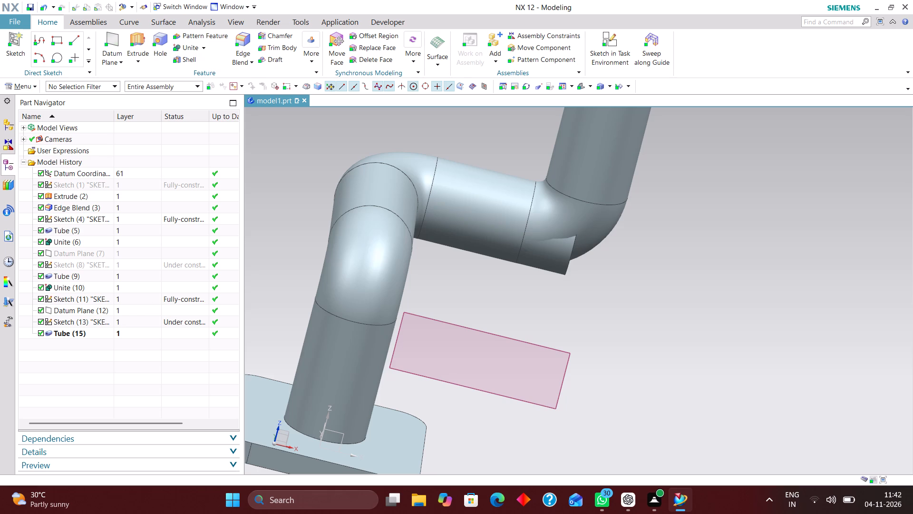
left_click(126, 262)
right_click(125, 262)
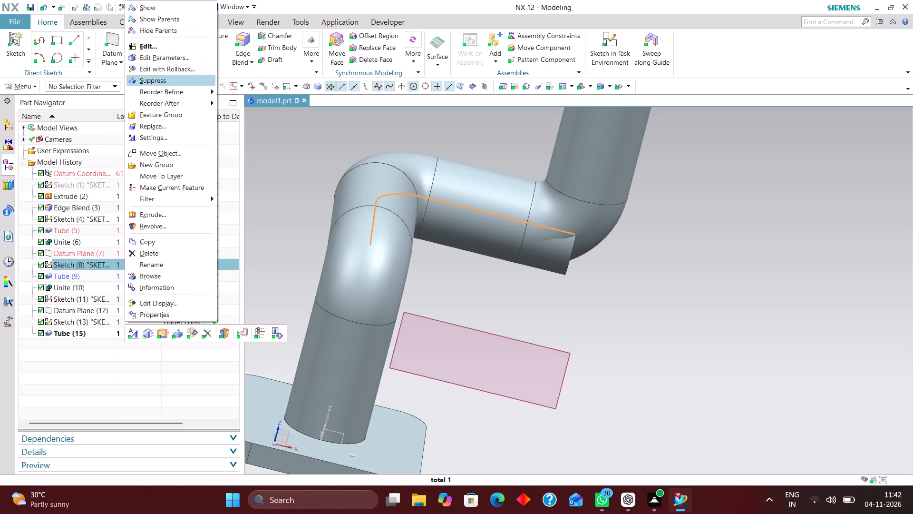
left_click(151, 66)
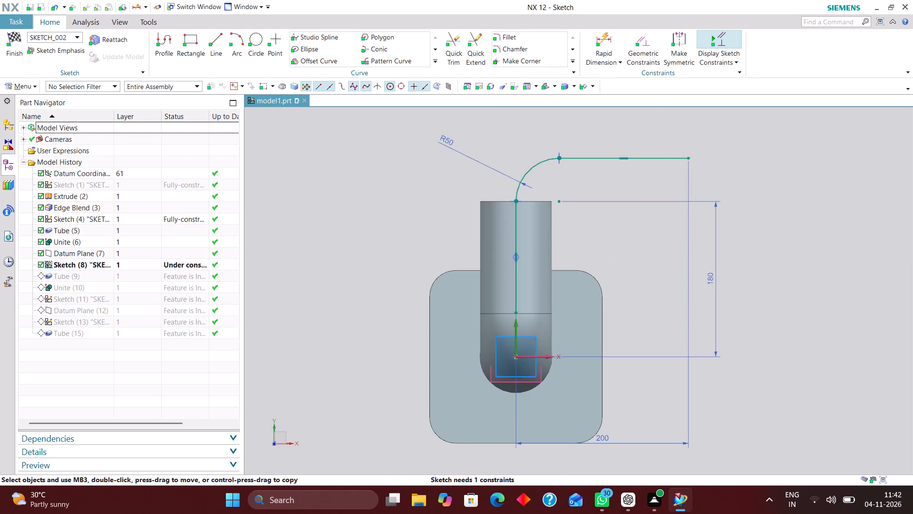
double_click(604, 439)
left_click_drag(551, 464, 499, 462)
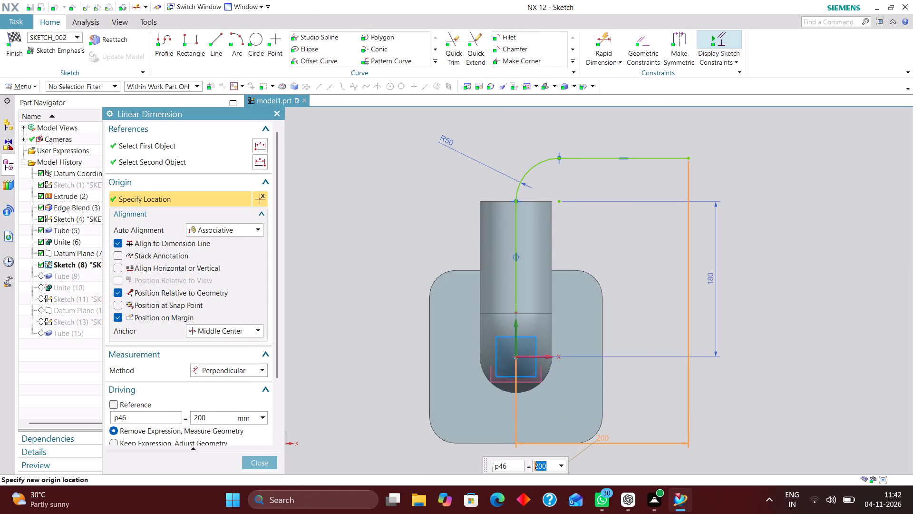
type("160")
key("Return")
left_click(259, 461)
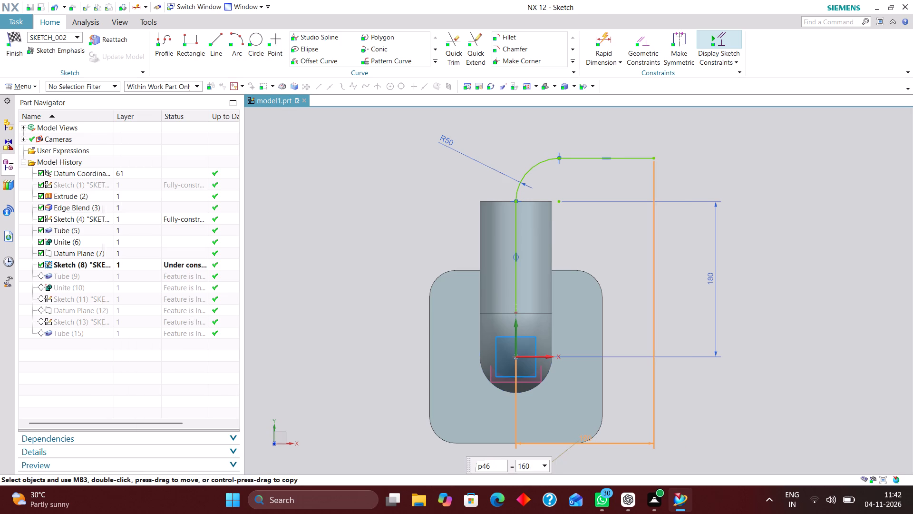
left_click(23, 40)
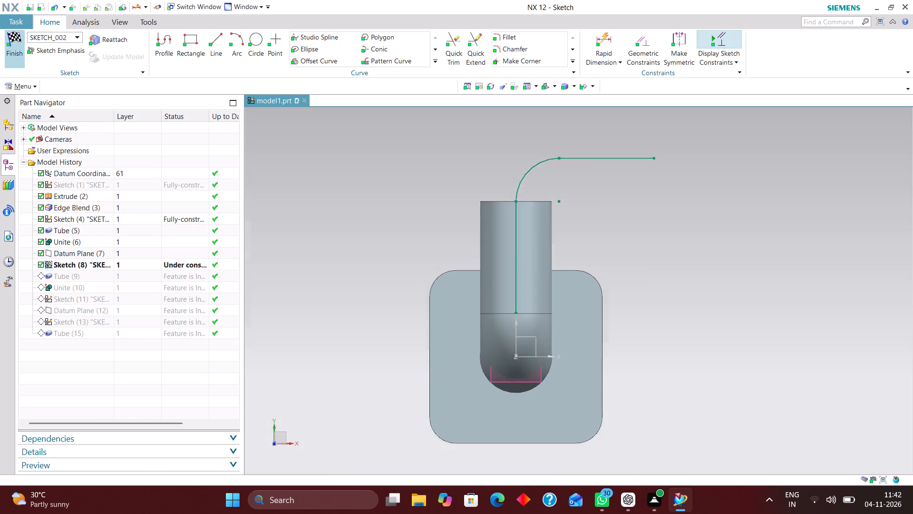
Reopen Sketch (8) with rollback, set the free end's horizontal distance to 140 mm, and finish the sketch.
middle_click_drag(795, 288, 779, 275)
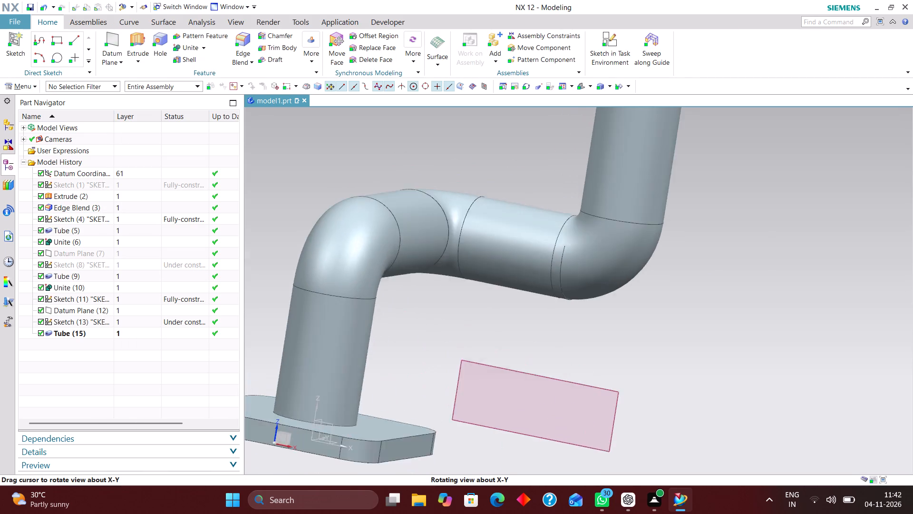
middle_click_drag(779, 275, 797, 289)
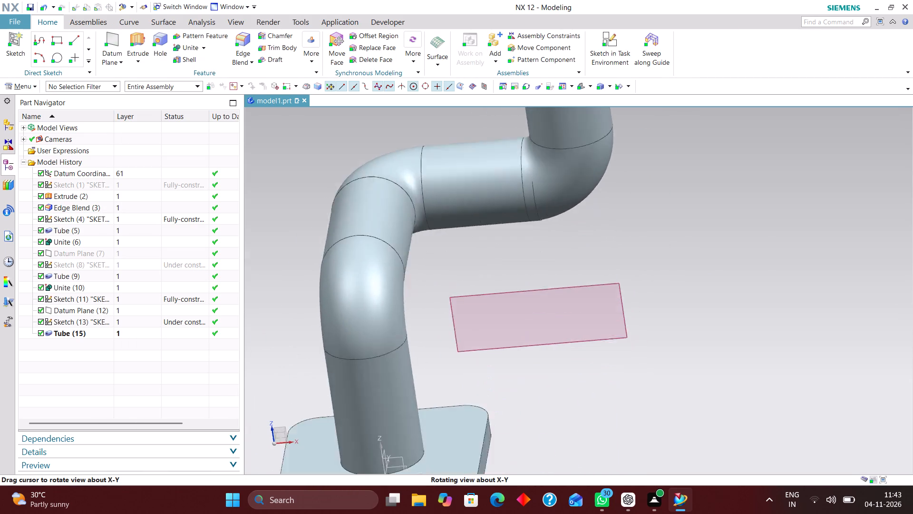
middle_click_drag(797, 289, 797, 282)
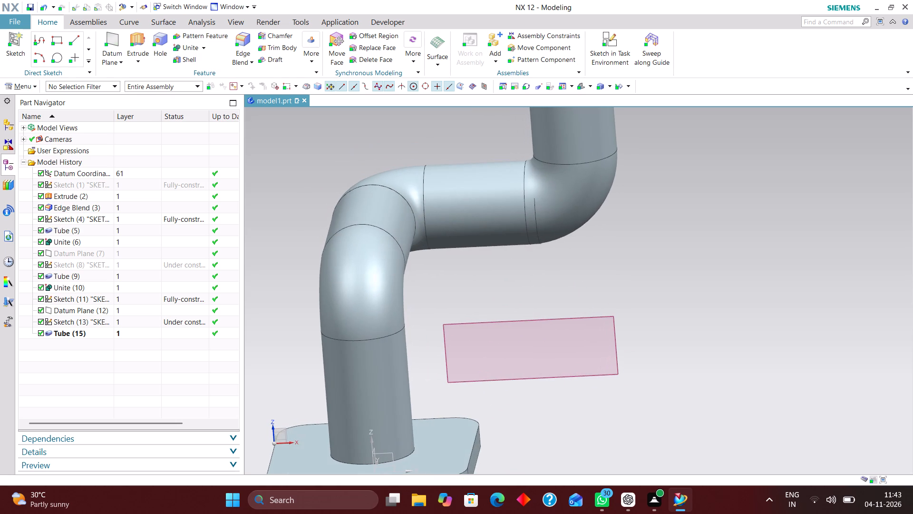
scroll(786, 192, "down", 2)
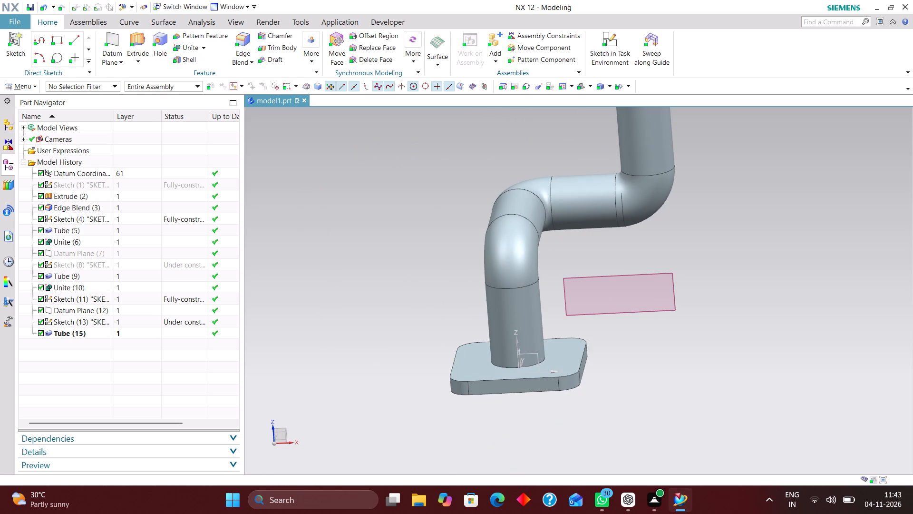
left_click(142, 262)
right_click(144, 264)
left_click(205, 72)
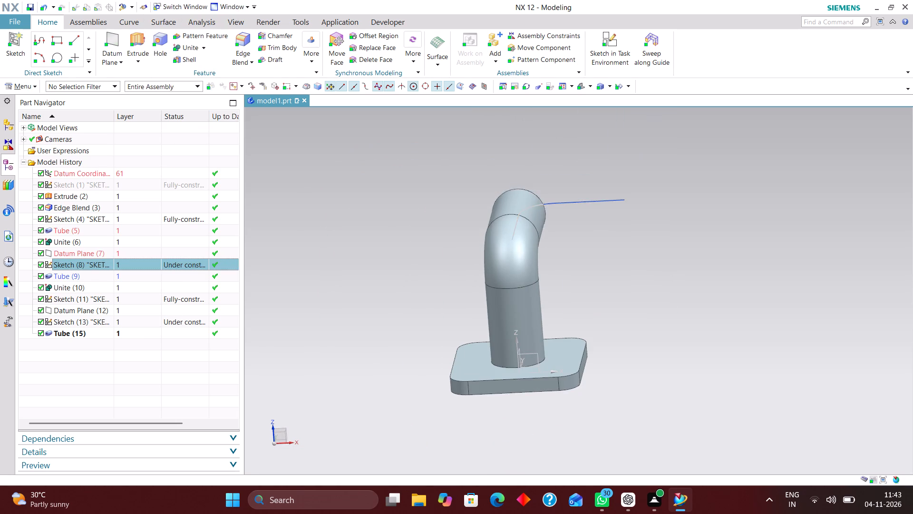
double_click(589, 436)
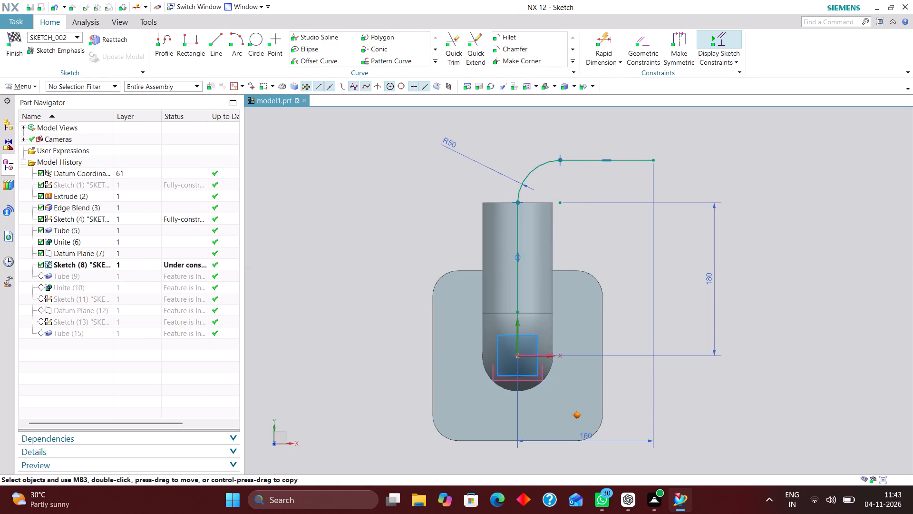
left_click_drag(596, 441, 620, 451)
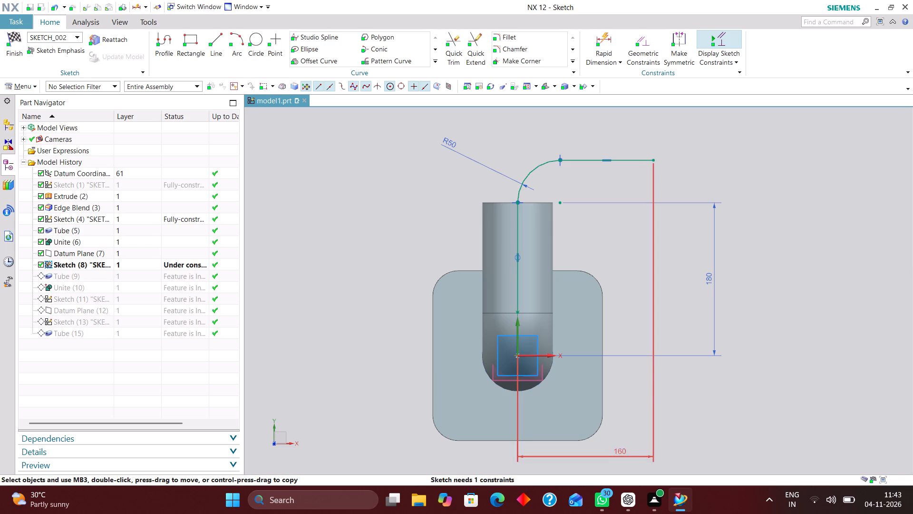
double_click(618, 450)
left_click_drag(565, 464, 503, 456)
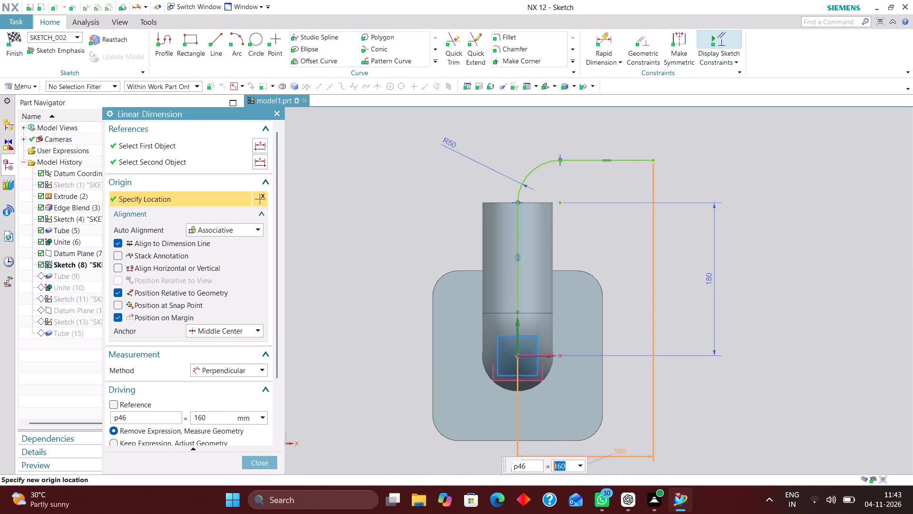
type("140")
key("Return")
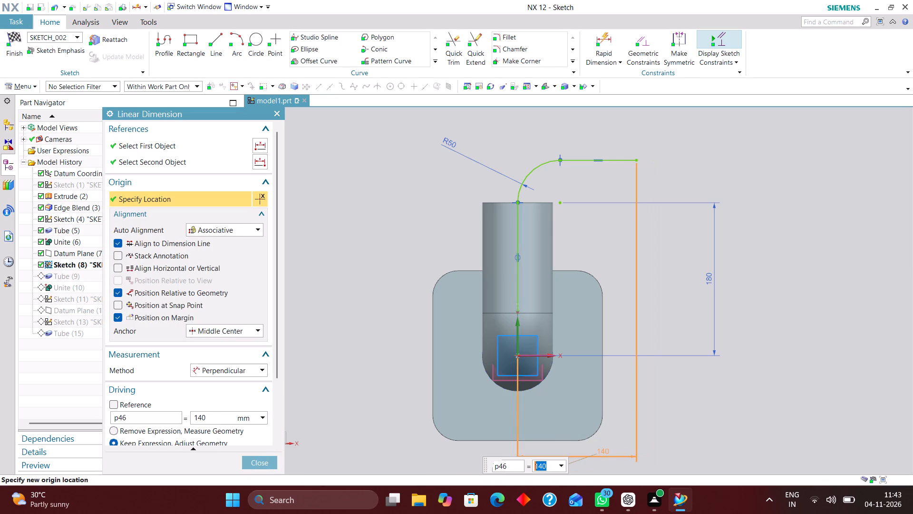
left_click(268, 460)
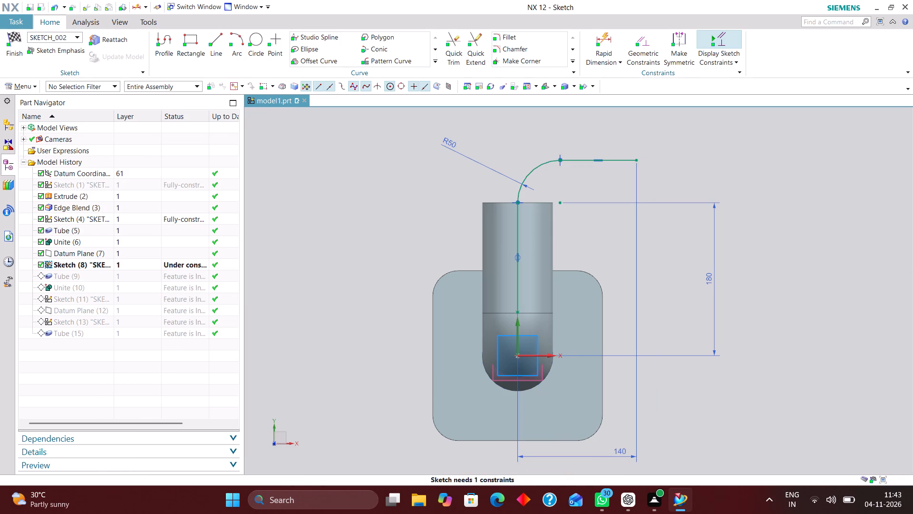
left_click(9, 31)
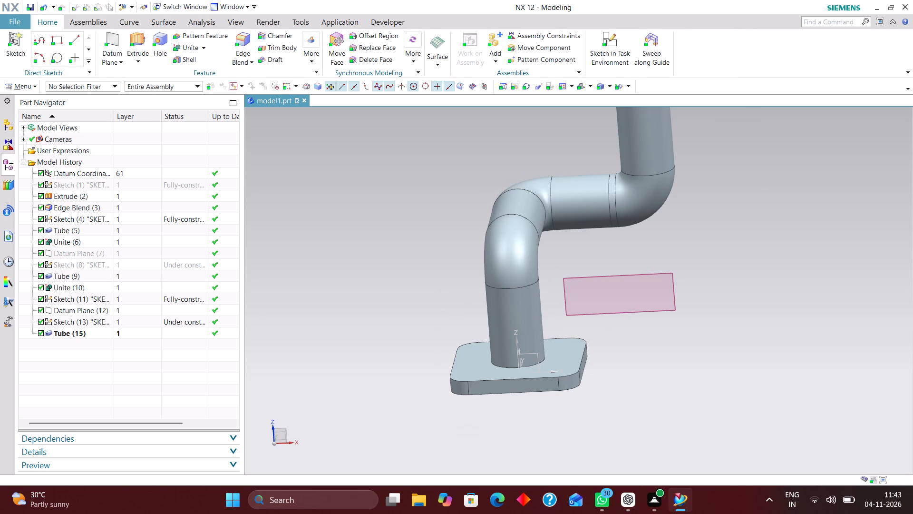
Unite the upward-bending tube with the plate-and-tube body, using the plate-and-tube body as the target.
scroll(635, 204, "up", 5)
scroll(612, 231, "down", 4)
scroll(699, 247, "down", 3)
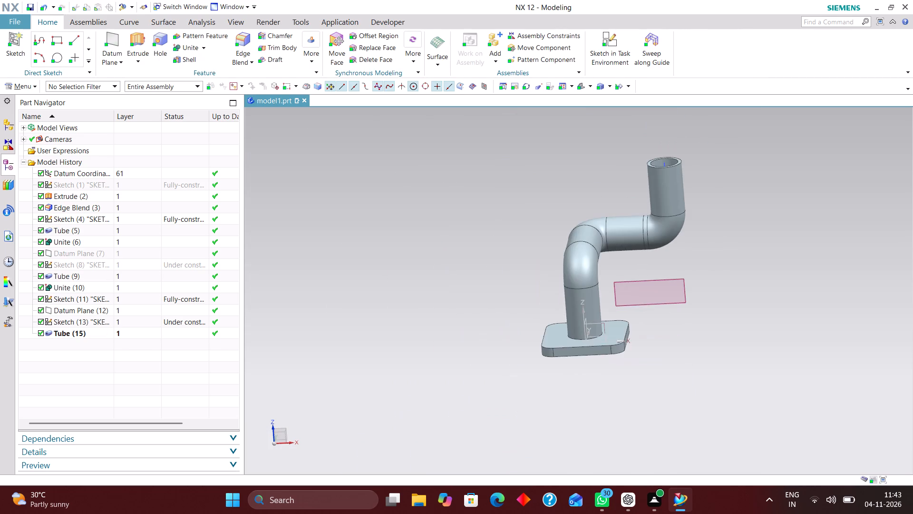
scroll(722, 199, "up", 3)
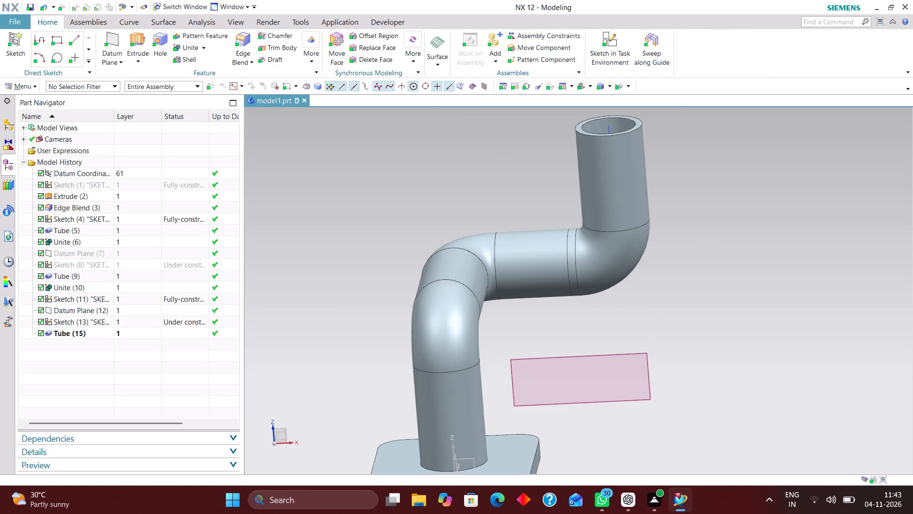
left_click(186, 49)
left_click(425, 287)
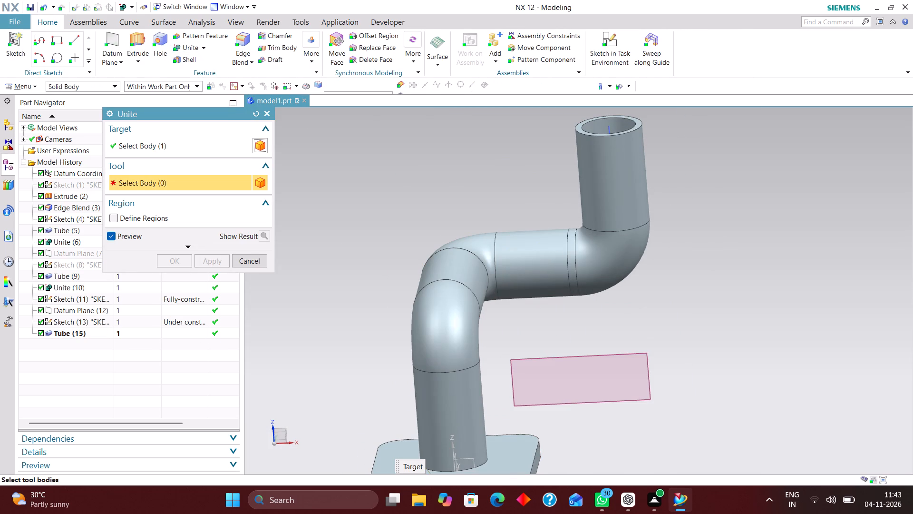
left_click(603, 195)
left_click(177, 262)
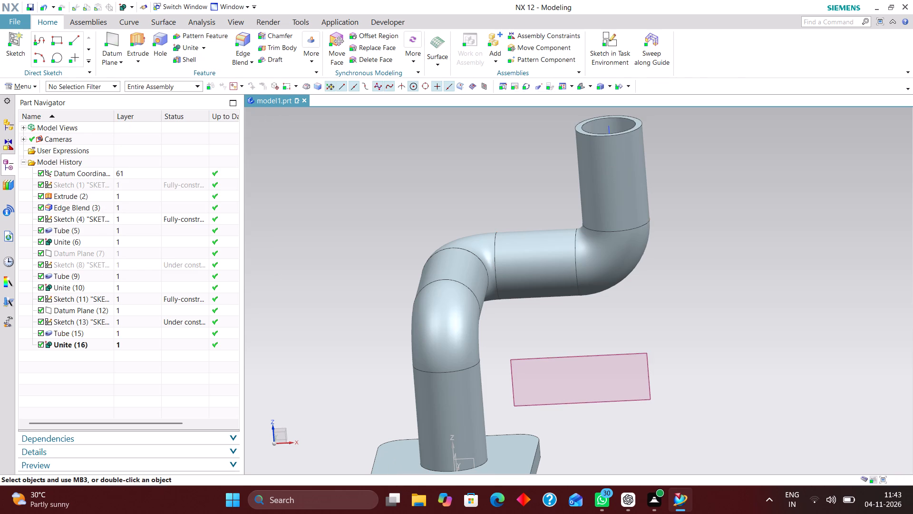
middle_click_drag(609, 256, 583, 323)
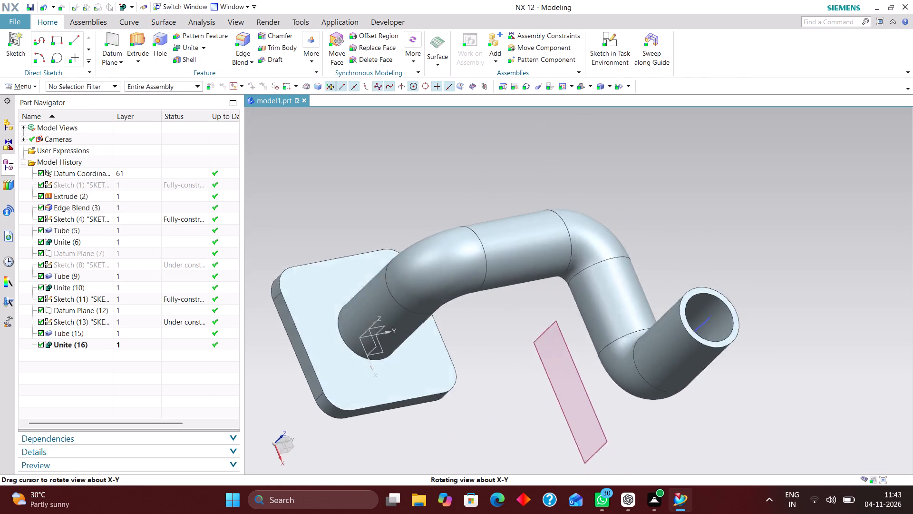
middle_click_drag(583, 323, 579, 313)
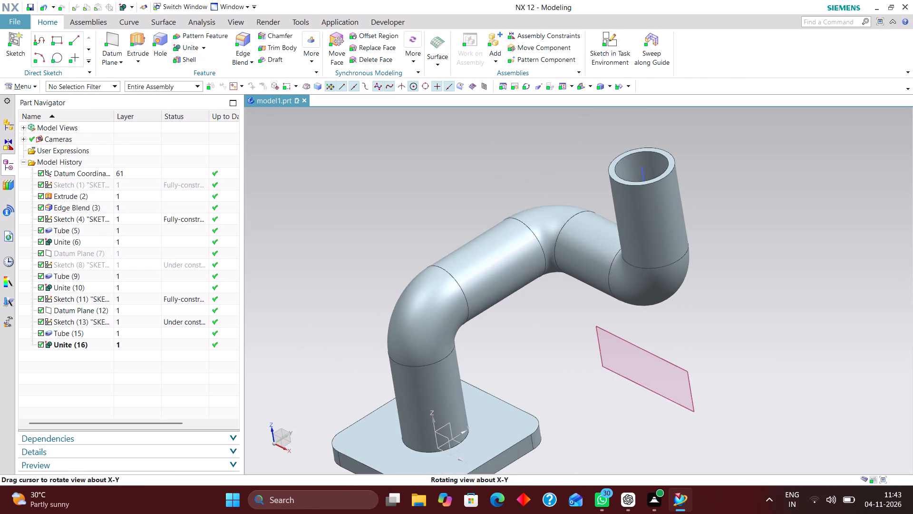
Hide Datum Plane (12) and Sketch (13) so only the connector body is displayed.
middle_click_drag(592, 301, 599, 287)
scroll(597, 291, "up", 1)
right_click_drag(638, 372, 621, 415)
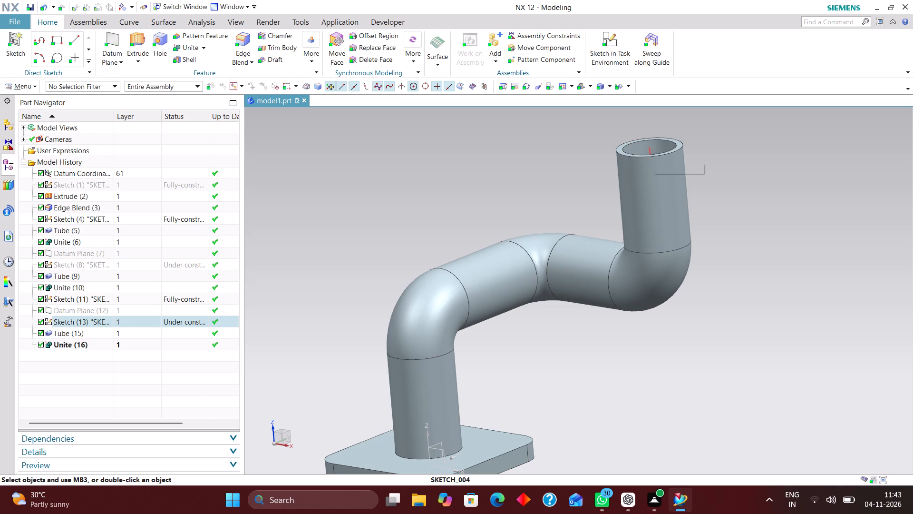
right_click_drag(650, 148, 660, 228)
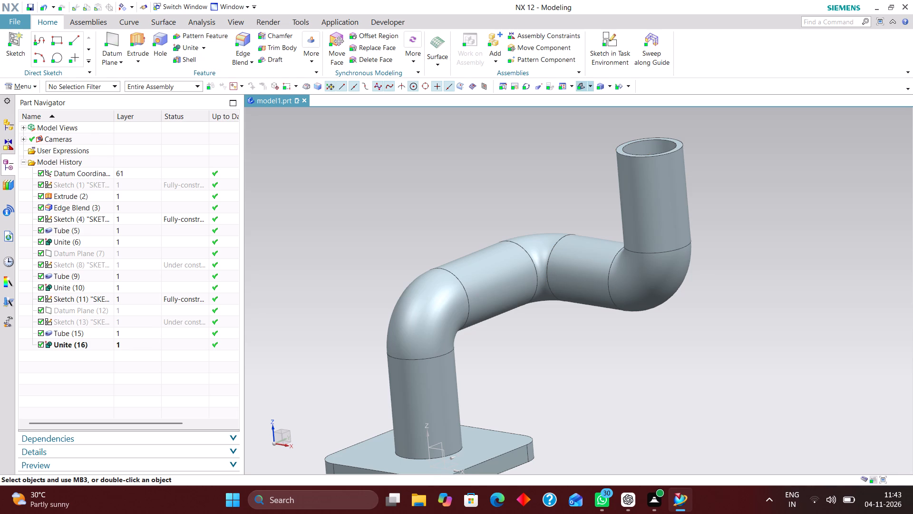
Examine the united connector body from a standard 3D view and several angles, checking the bends and tube joints.
left_click(582, 86)
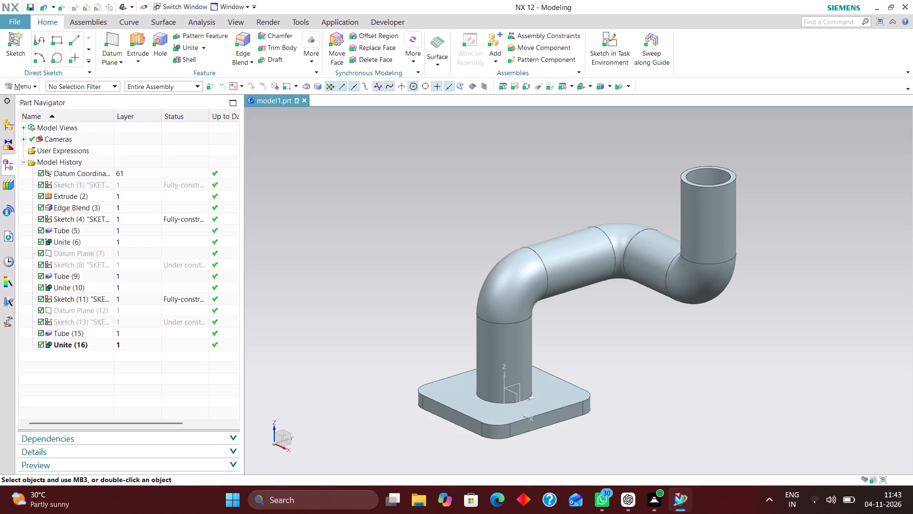
scroll(554, 265, "down", 10)
scroll(592, 237, "up", 5)
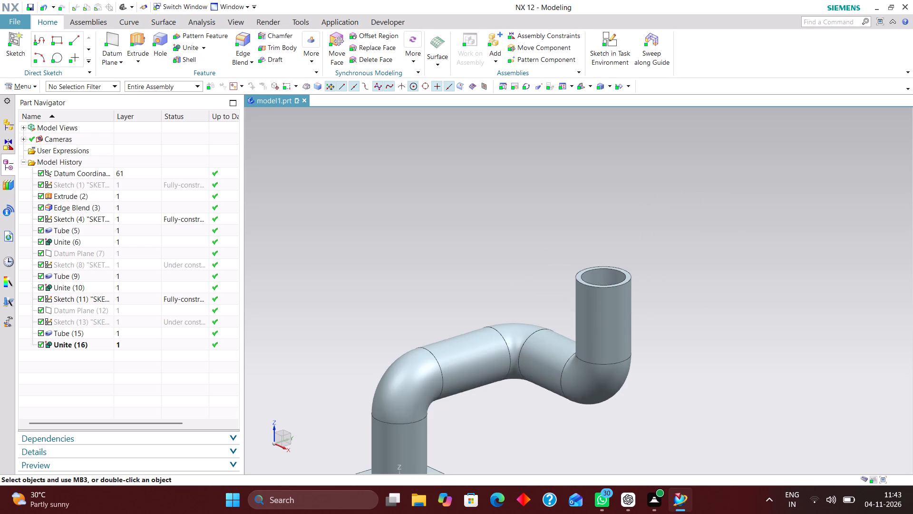
scroll(546, 251, "down", 3)
scroll(524, 331, "up", 4)
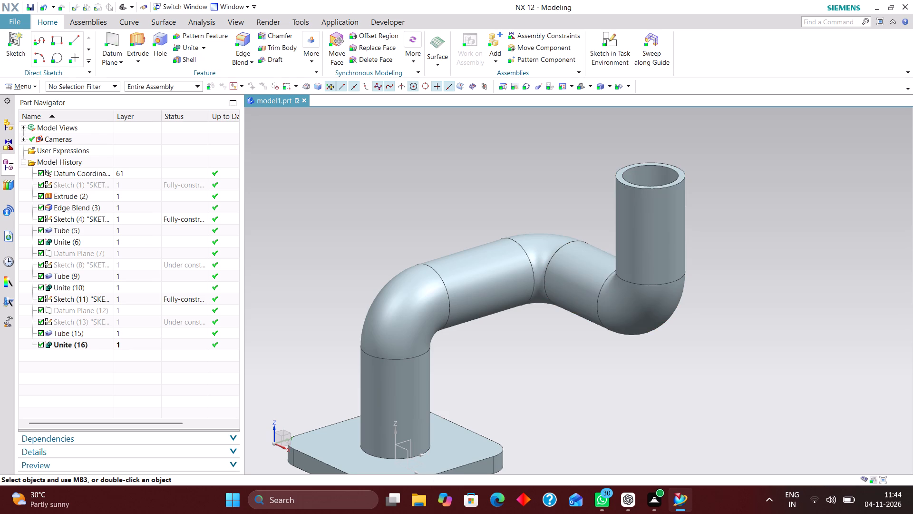
scroll(424, 237, "down", 2)
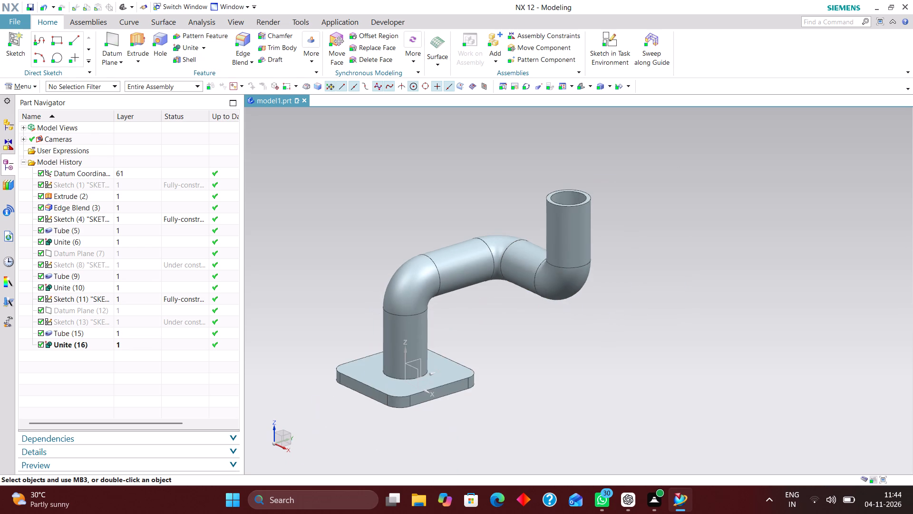
scroll(574, 215, "up", 4)
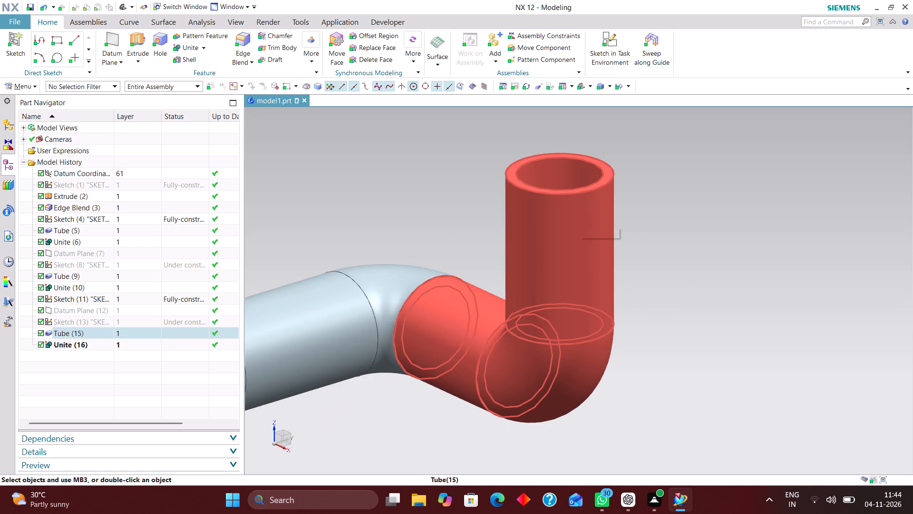
scroll(576, 230, "down", 3)
middle_click_drag(585, 287, 596, 288)
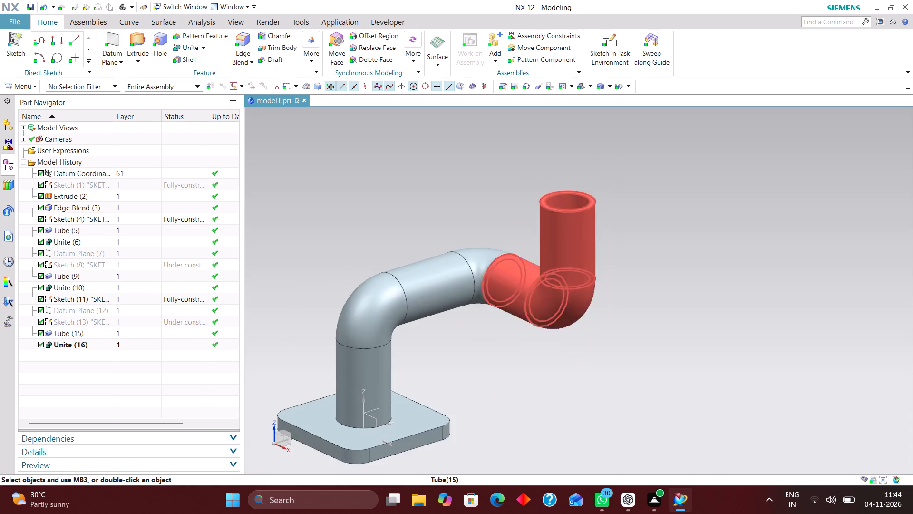
middle_click_drag(596, 288, 640, 288)
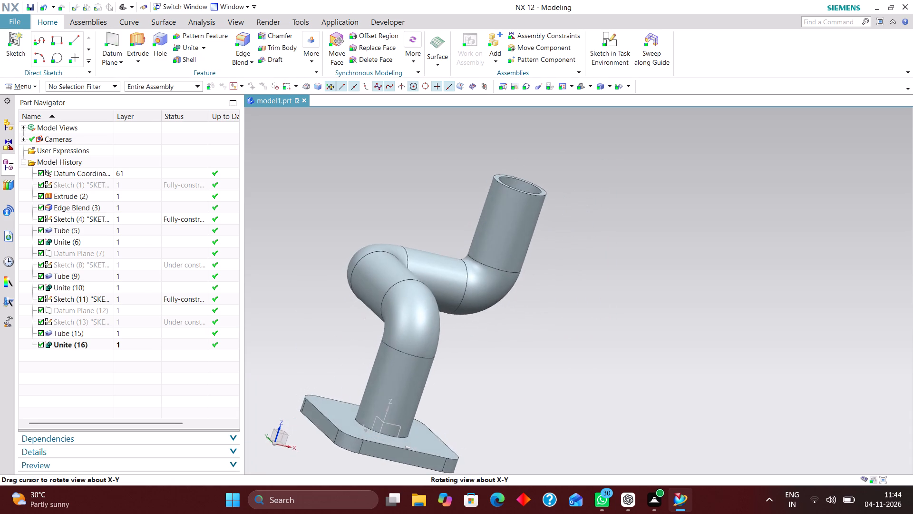
middle_click_drag(640, 288, 597, 276)
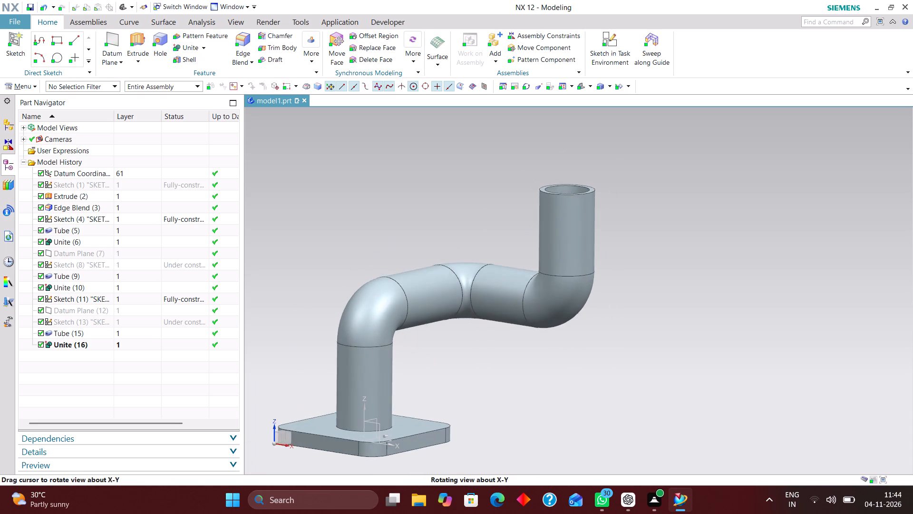
middle_click_drag(597, 276, 589, 275)
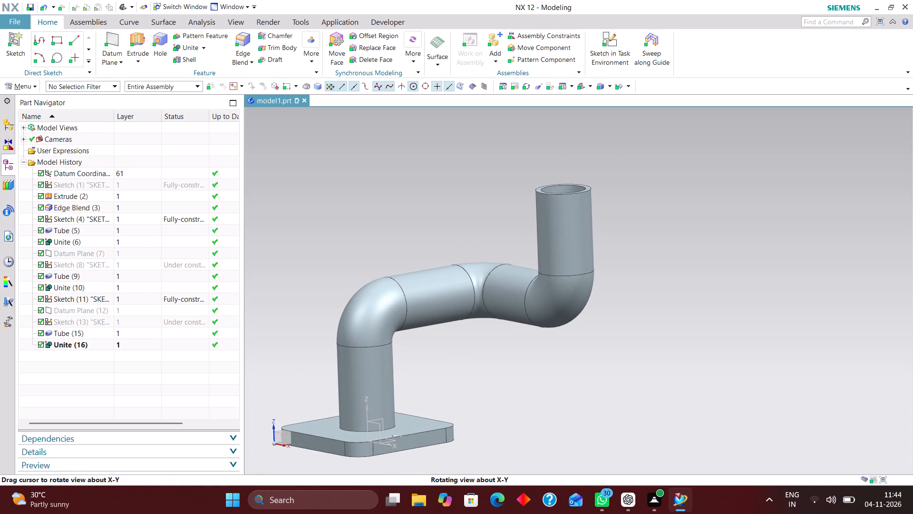
middle_click_drag(589, 275, 599, 276)
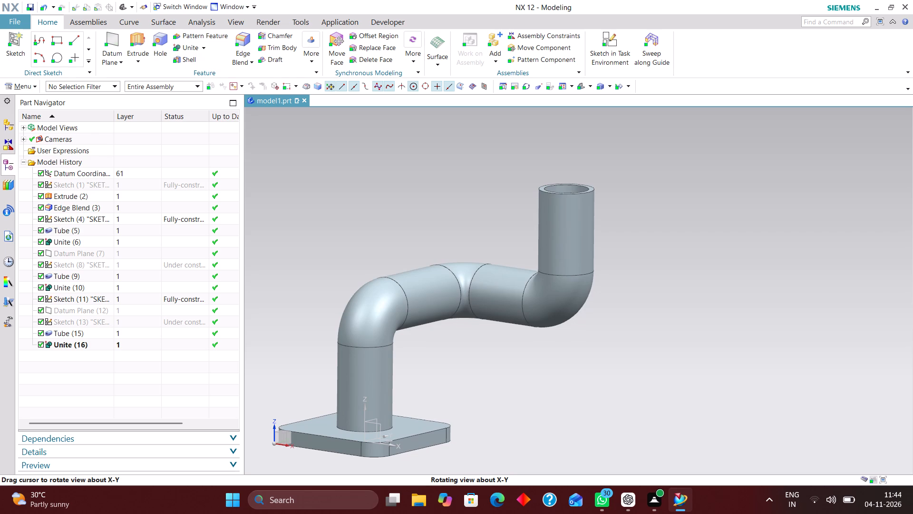
middle_click_drag(599, 276, 602, 280)
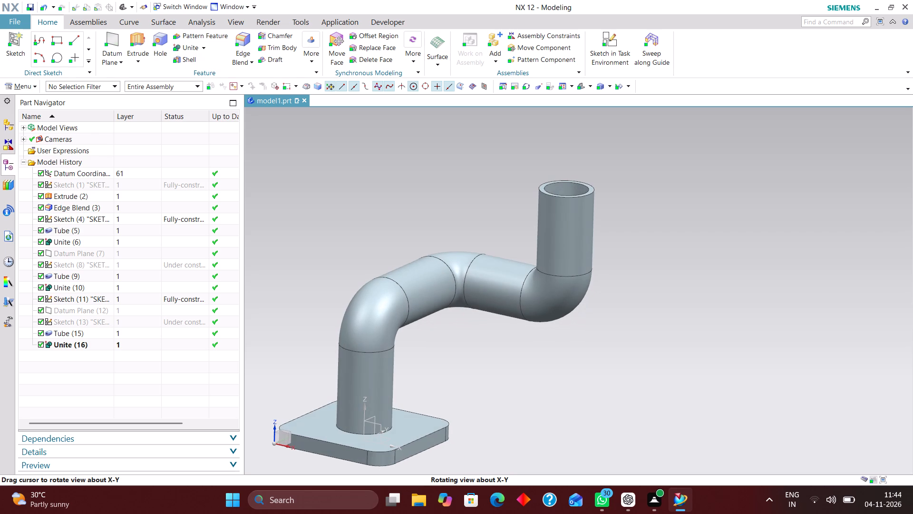
middle_click_drag(602, 280, 597, 279)
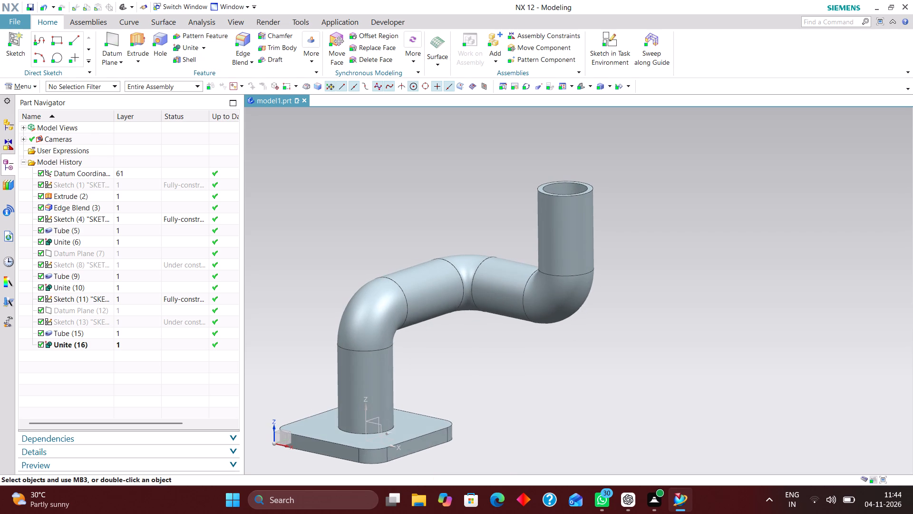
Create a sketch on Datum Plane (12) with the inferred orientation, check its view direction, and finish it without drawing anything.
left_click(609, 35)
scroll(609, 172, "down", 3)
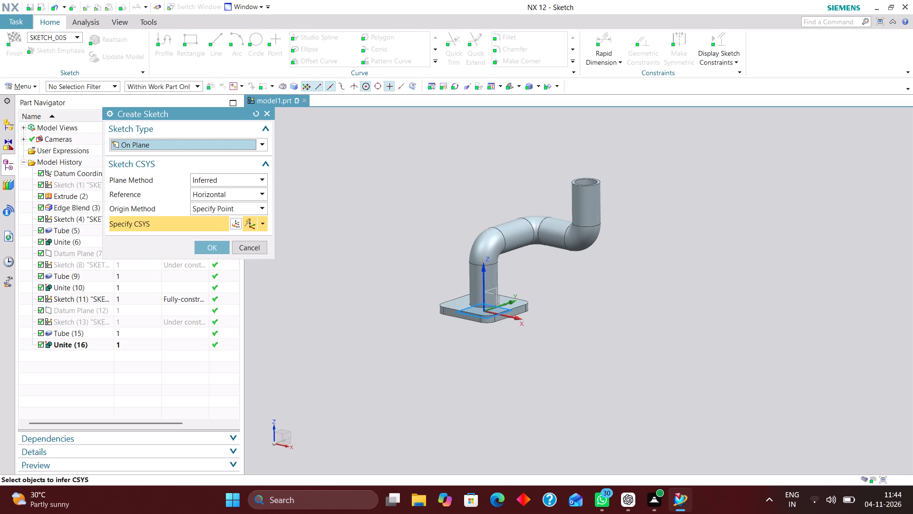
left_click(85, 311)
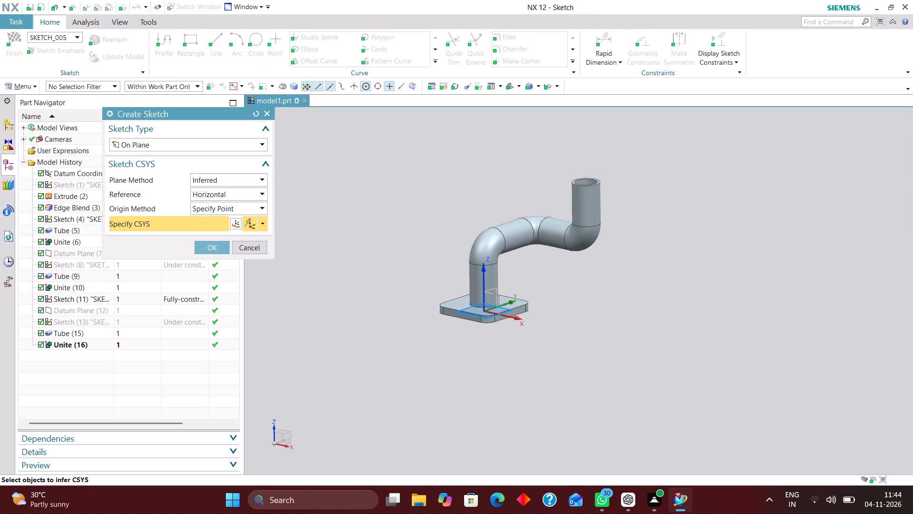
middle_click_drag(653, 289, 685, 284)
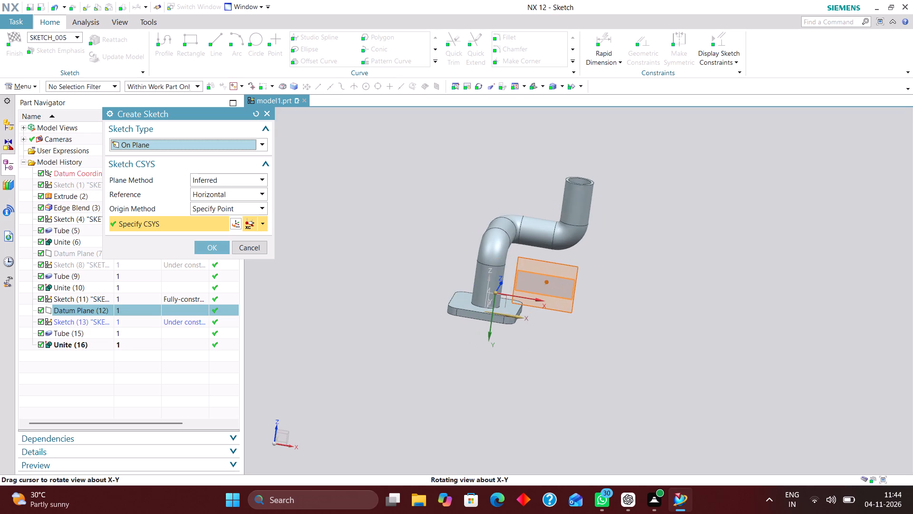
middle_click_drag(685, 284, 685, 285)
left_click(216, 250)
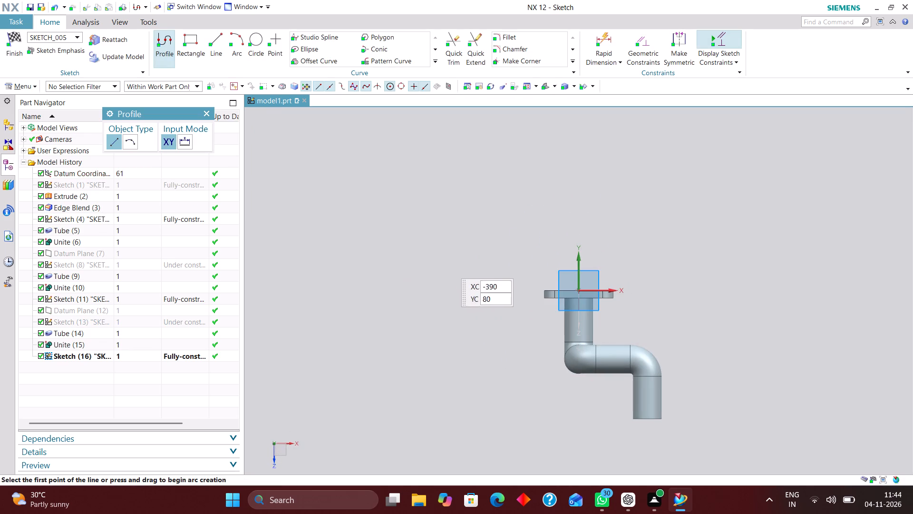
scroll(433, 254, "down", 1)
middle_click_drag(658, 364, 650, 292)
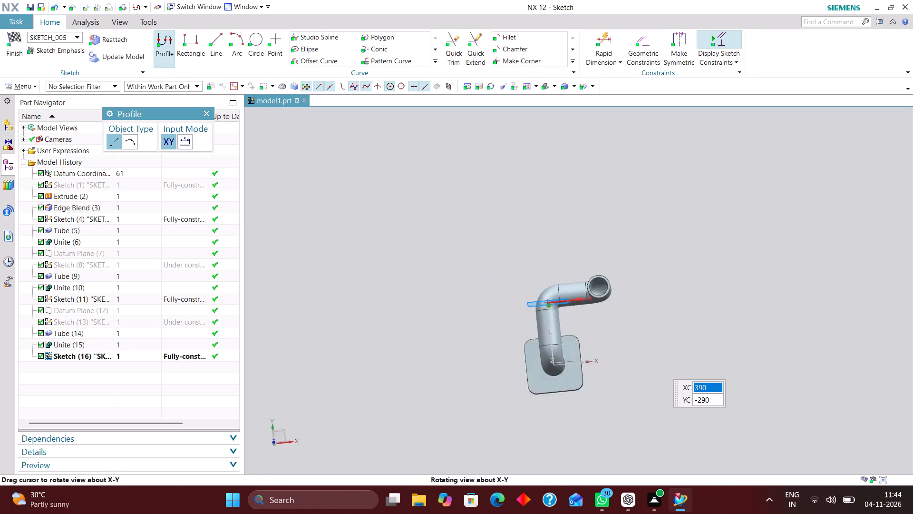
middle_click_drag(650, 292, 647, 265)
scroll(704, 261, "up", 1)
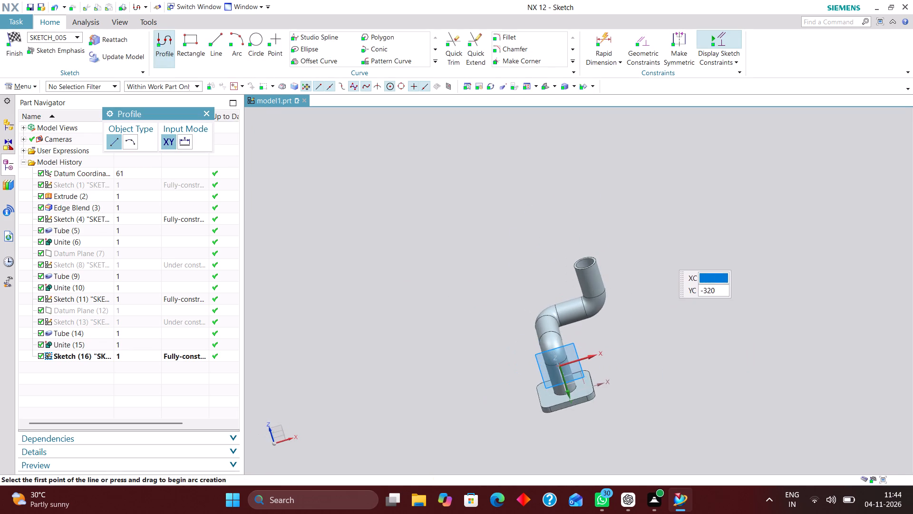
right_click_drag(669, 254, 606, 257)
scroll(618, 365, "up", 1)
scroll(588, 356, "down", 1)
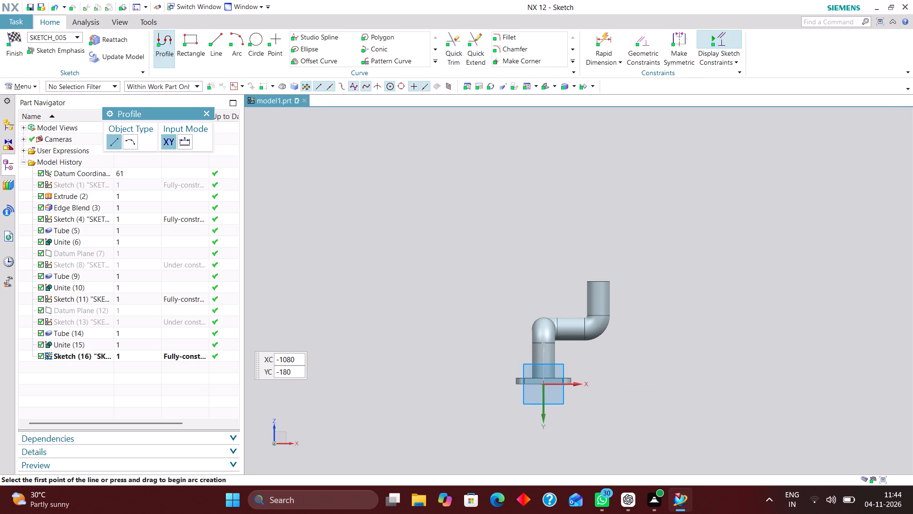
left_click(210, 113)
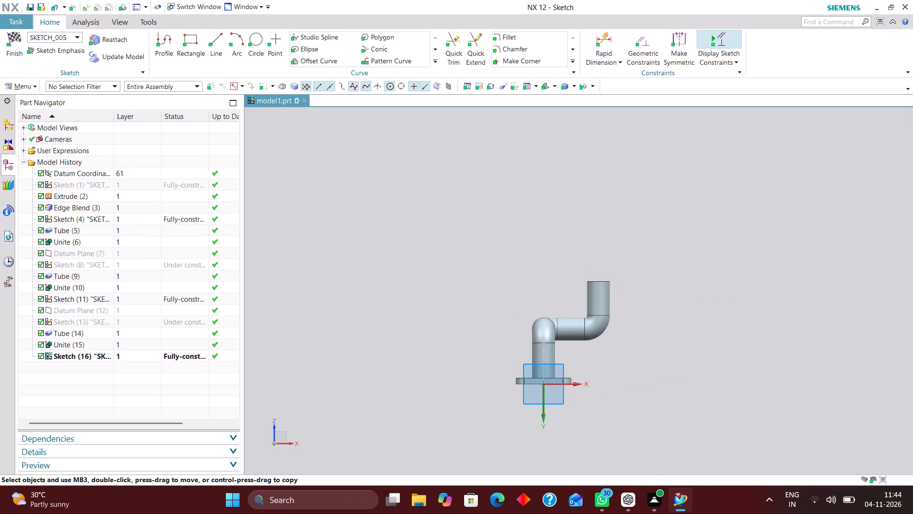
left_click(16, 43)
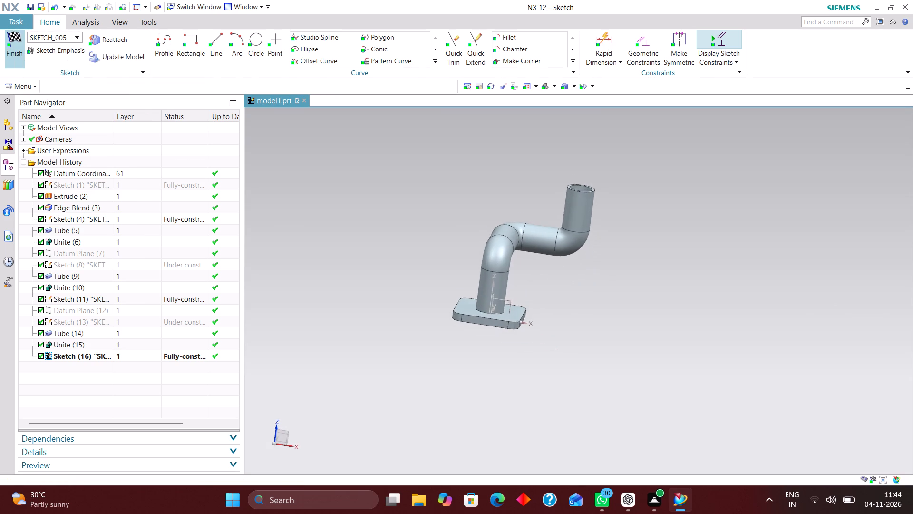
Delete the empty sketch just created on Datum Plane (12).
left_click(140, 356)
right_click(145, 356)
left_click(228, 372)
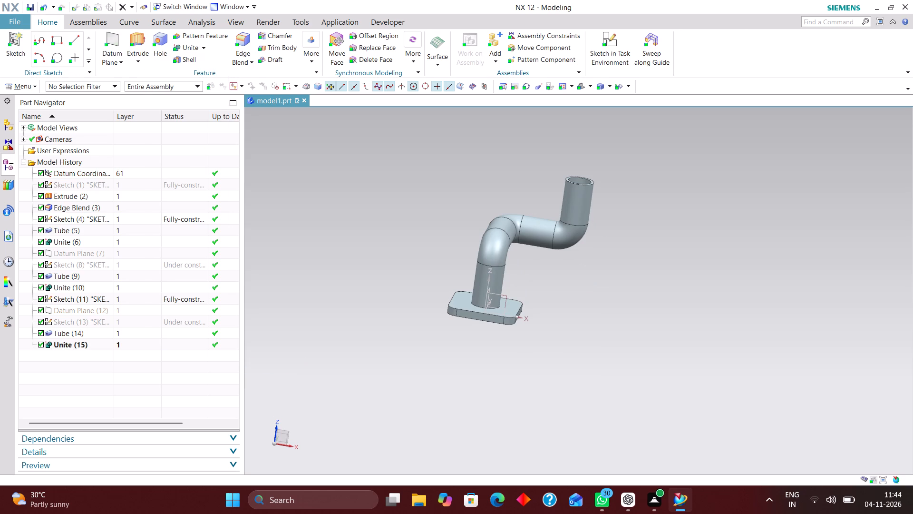
Create a new sketch on Datum Plane (12) with the plane's Z direction reversed, keeping the X-axis direction and origin.
left_click(615, 39)
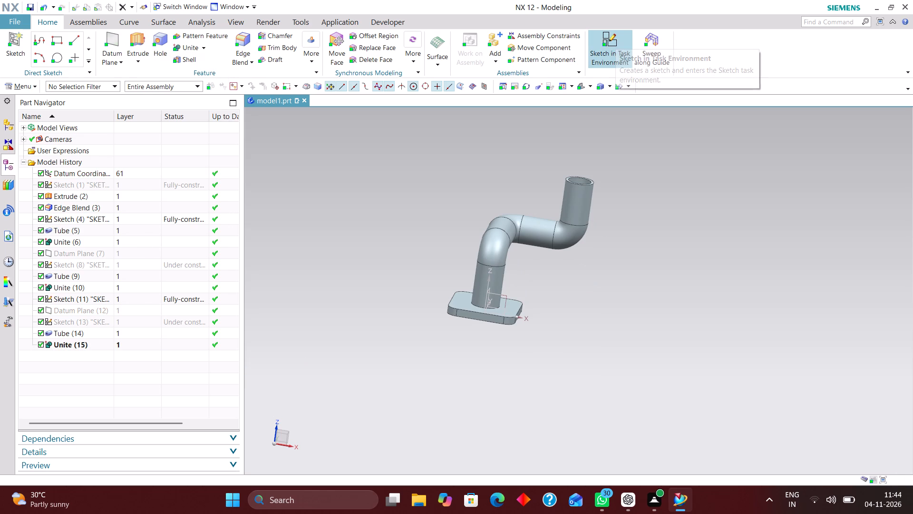
left_click(84, 308)
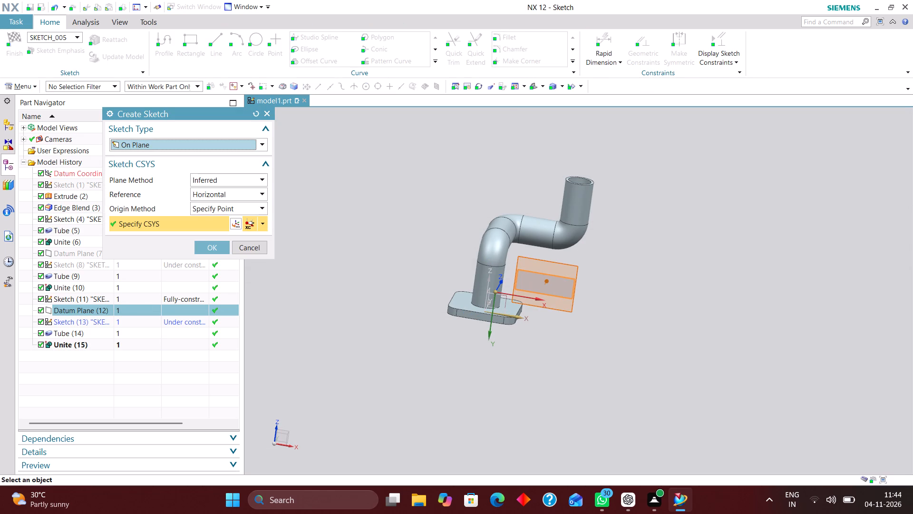
left_click(239, 222)
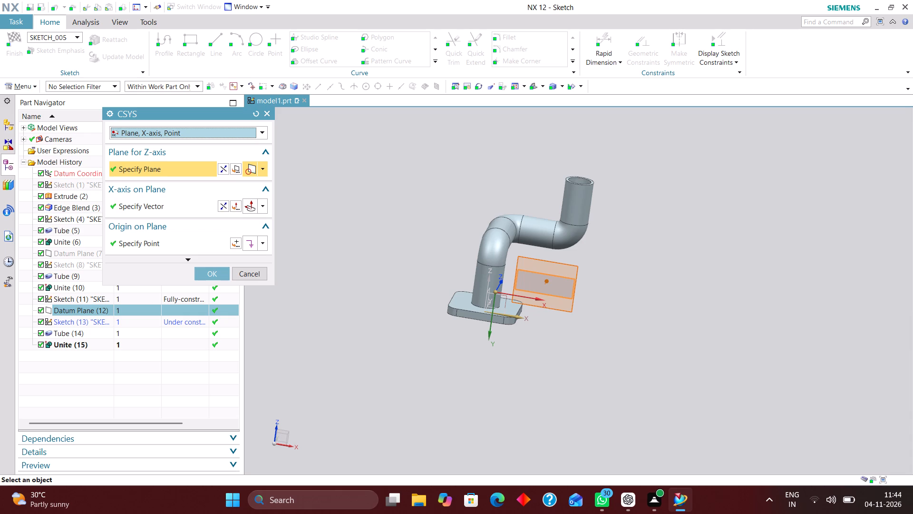
left_click(226, 167)
middle_click_drag(663, 287, 637, 281)
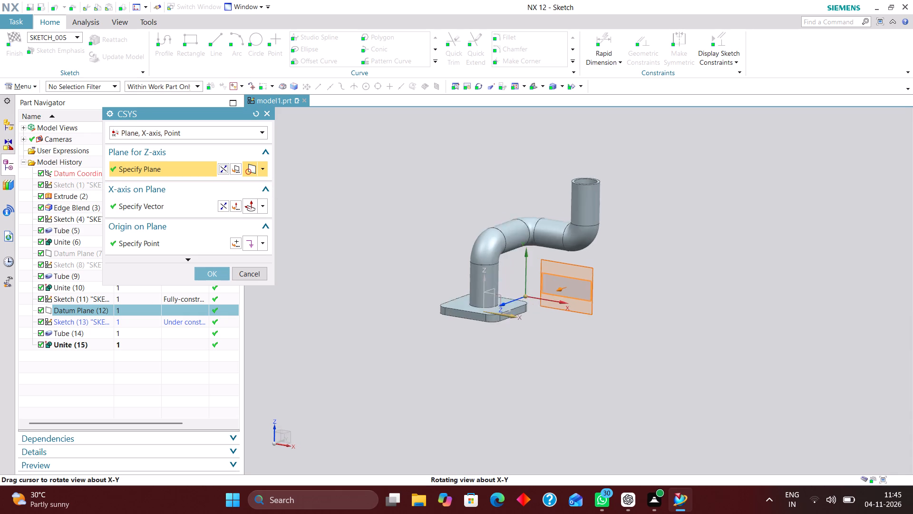
middle_click_drag(637, 281, 641, 277)
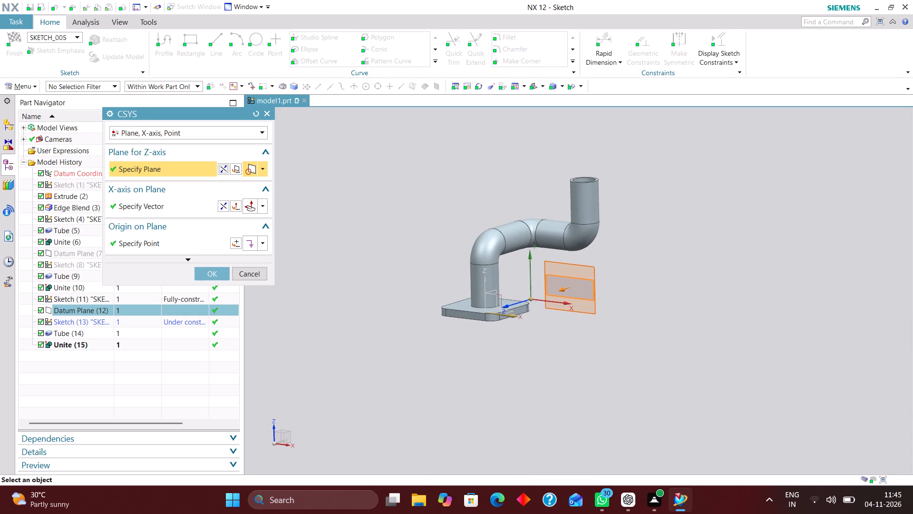
left_click(223, 205)
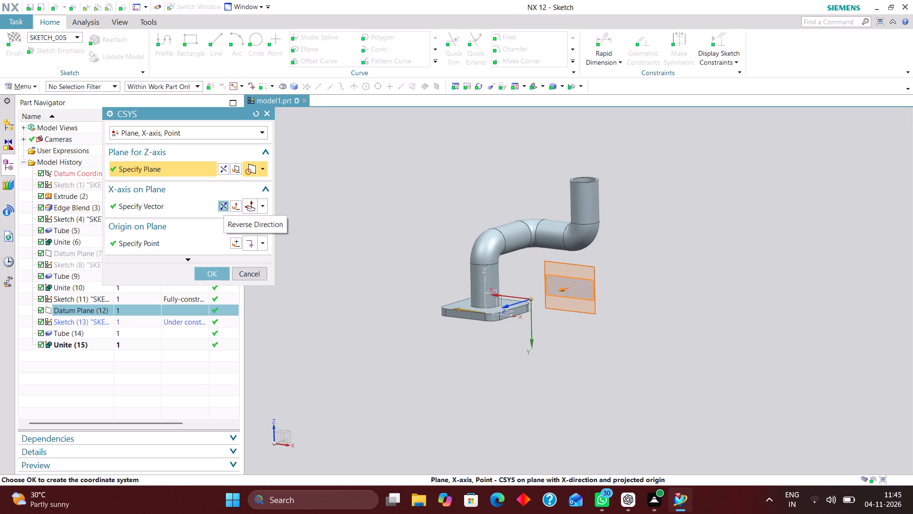
left_click(223, 205)
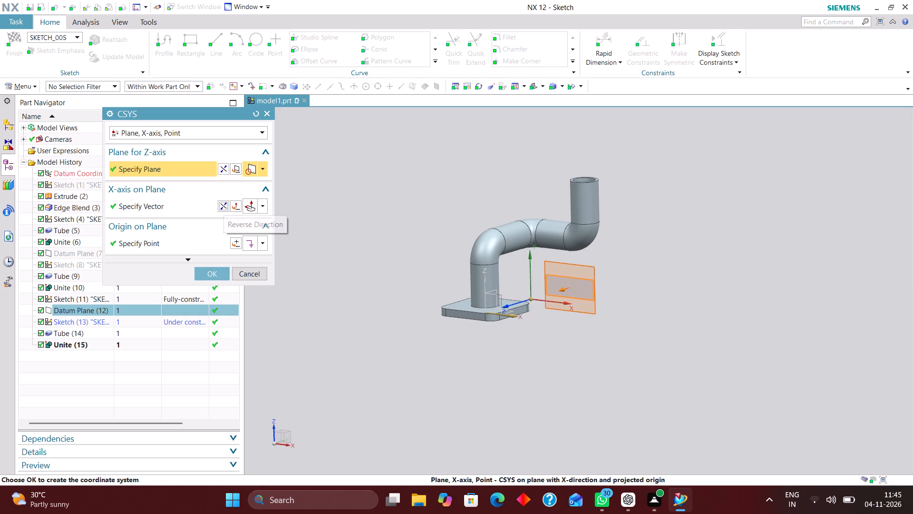
left_click(206, 277)
left_click(222, 251)
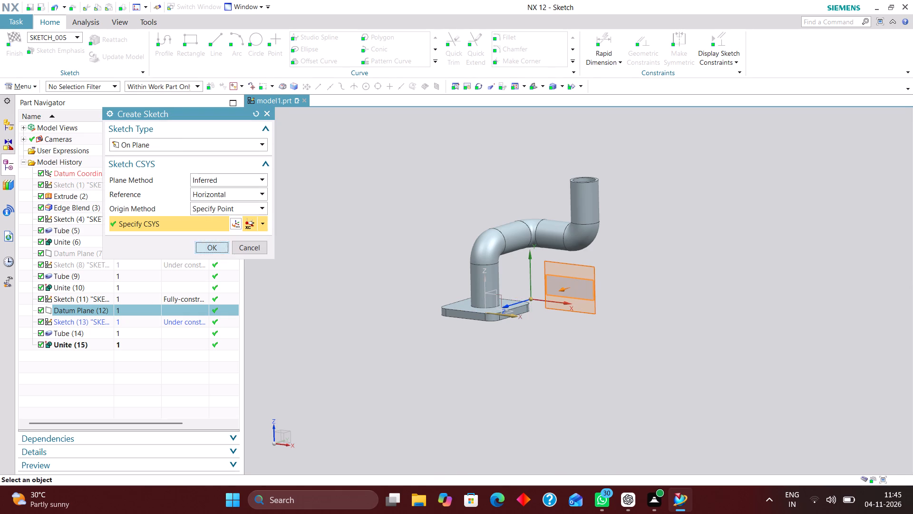
scroll(562, 293, "down", 2)
scroll(673, 249, "up", 4)
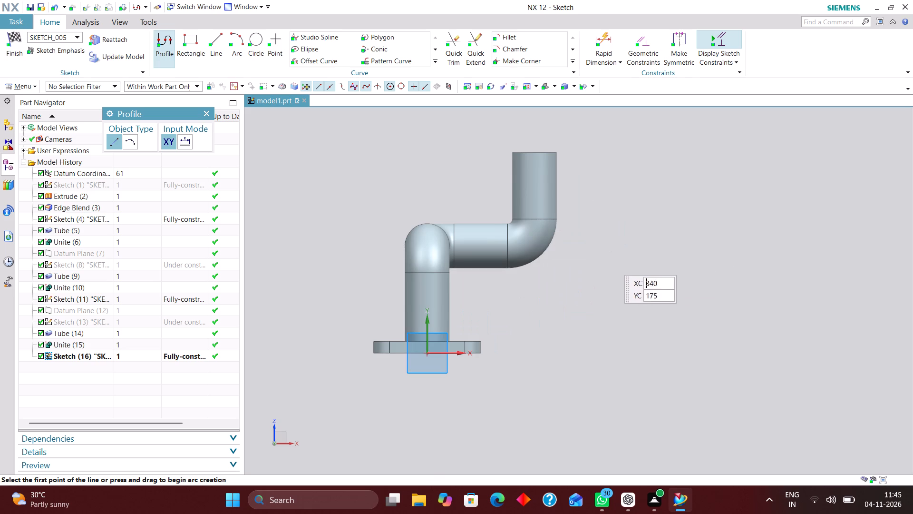
scroll(548, 309, "up", 1)
middle_click_drag(527, 308, 468, 314)
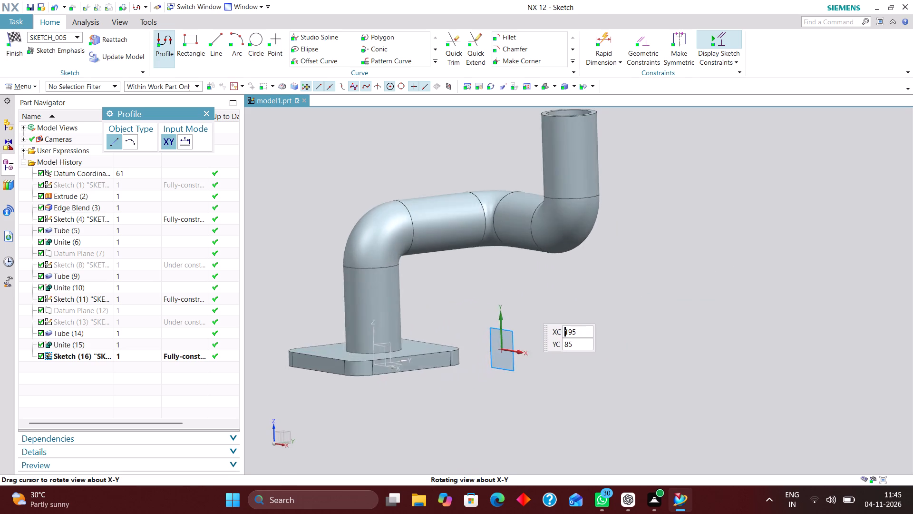
Sketch a horizontal line about 480 mm above the origin and a vertical line along the upper tube's axis, about 200 mm across.
middle_click_drag(468, 314, 507, 315)
right_click_drag(596, 314, 489, 309)
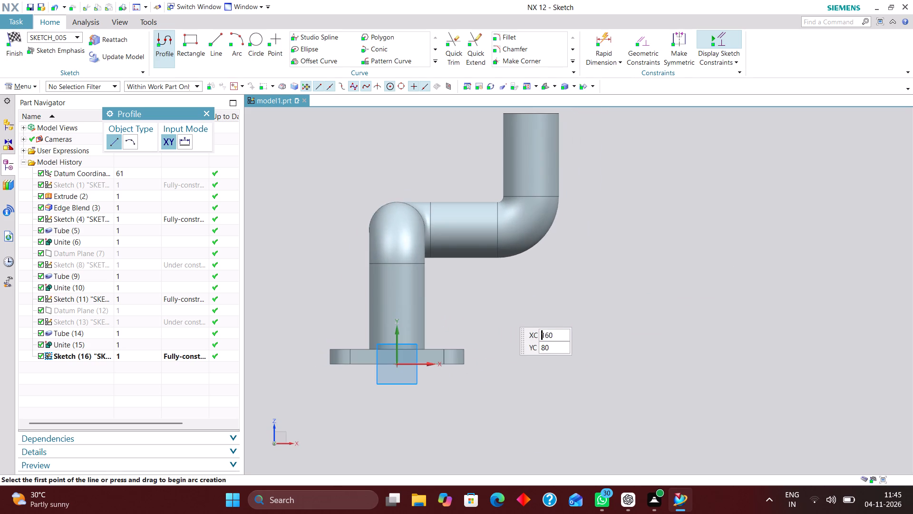
scroll(484, 320, "down", 2)
scroll(570, 319, "down", 1)
scroll(583, 279, "up", 3)
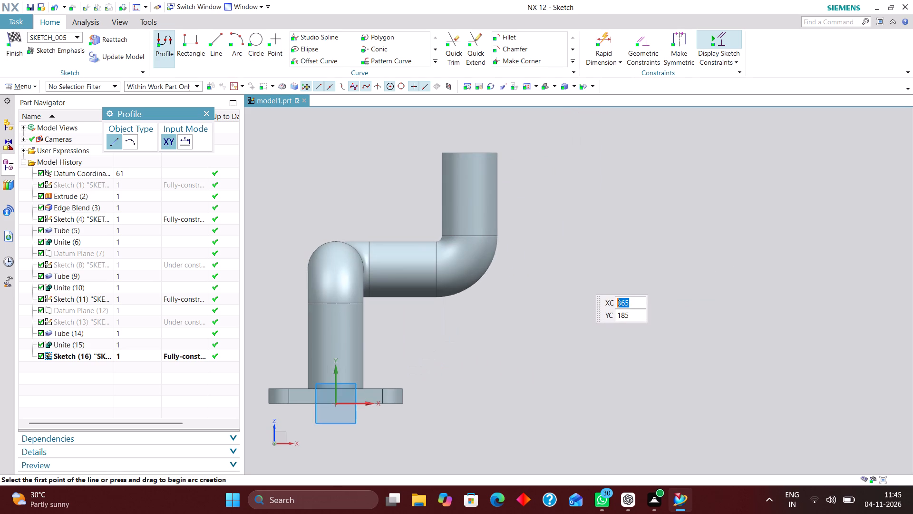
scroll(492, 347, "down", 2)
scroll(543, 238, "up", 1)
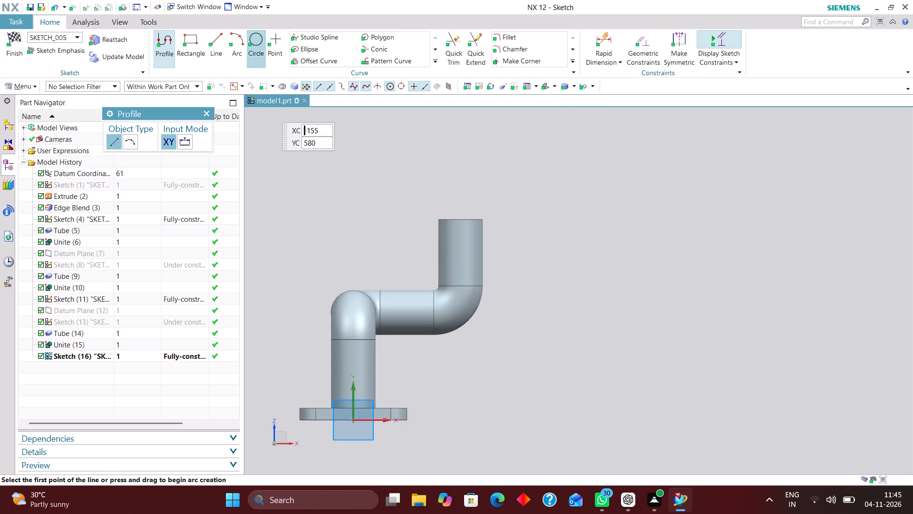
left_click(240, 39)
left_click(215, 39)
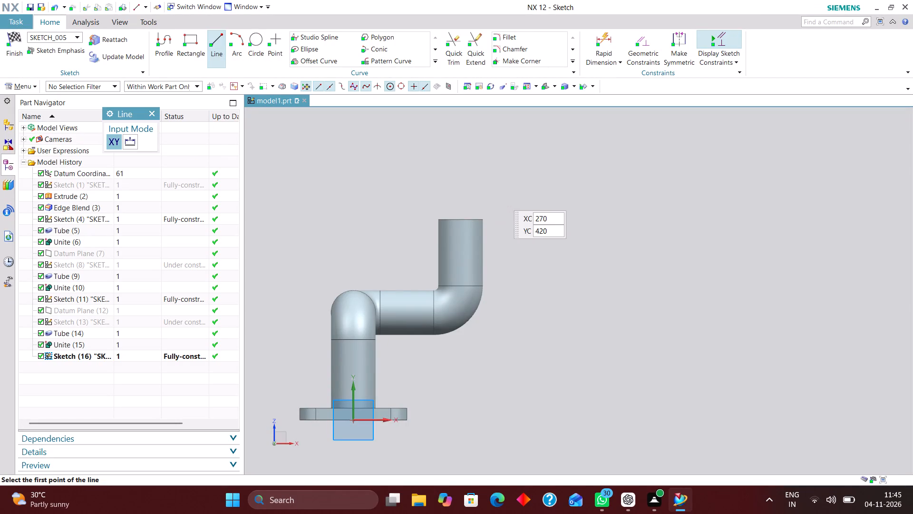
left_click(488, 163)
left_click(672, 168)
left_click(461, 191)
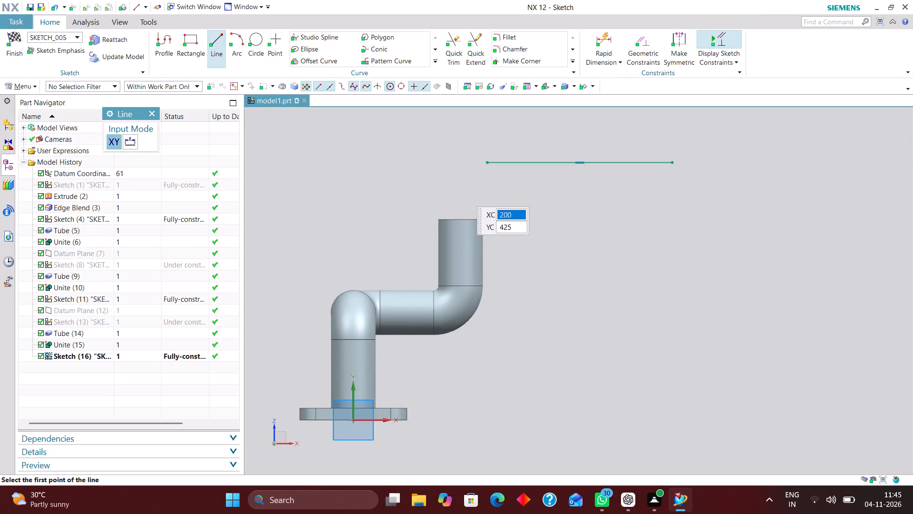
left_click(459, 270)
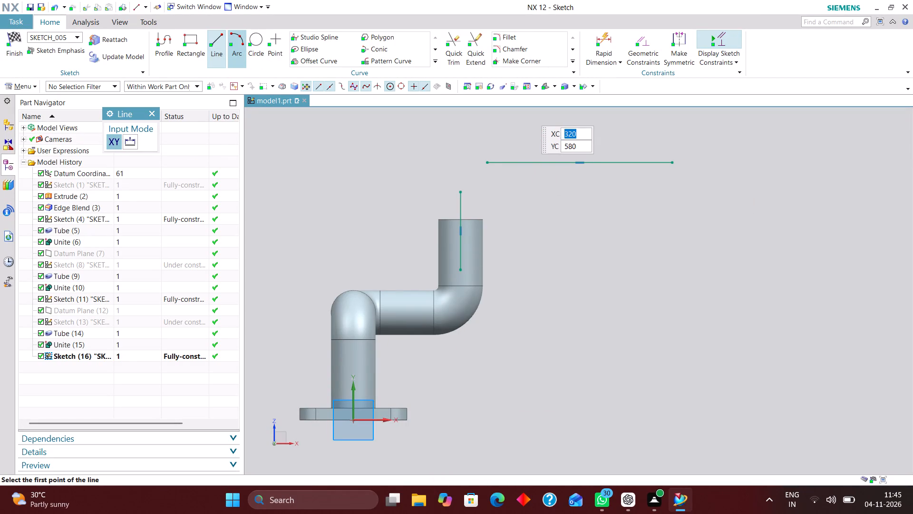
Join the vertical and horizontal lines with an arc of about 50 mm radius, and constrain it tangent to the vertical line.
left_click(242, 40)
scroll(479, 179, "up", 3)
left_click(446, 202)
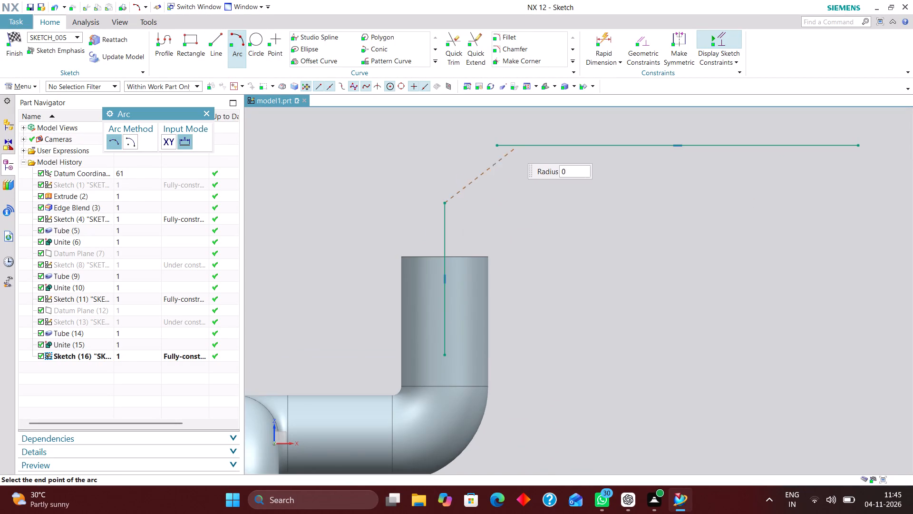
left_click(495, 144)
left_click(461, 151)
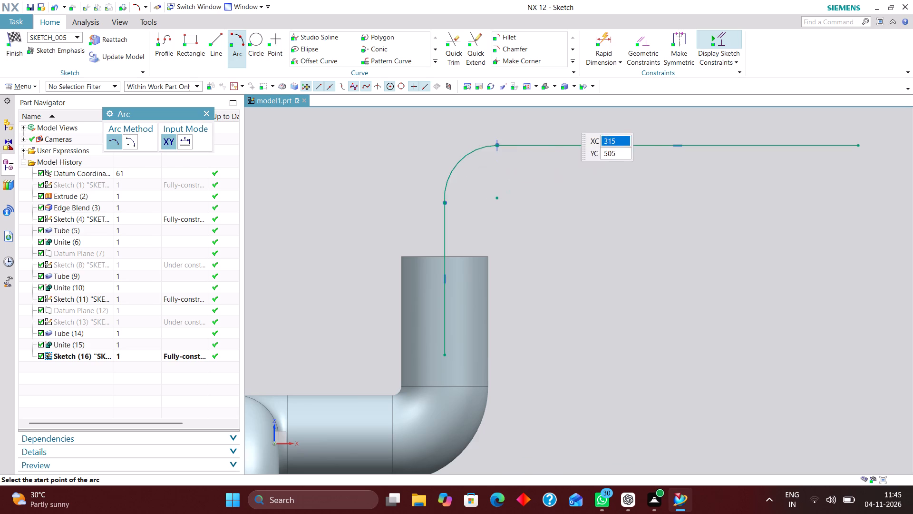
left_click(642, 48)
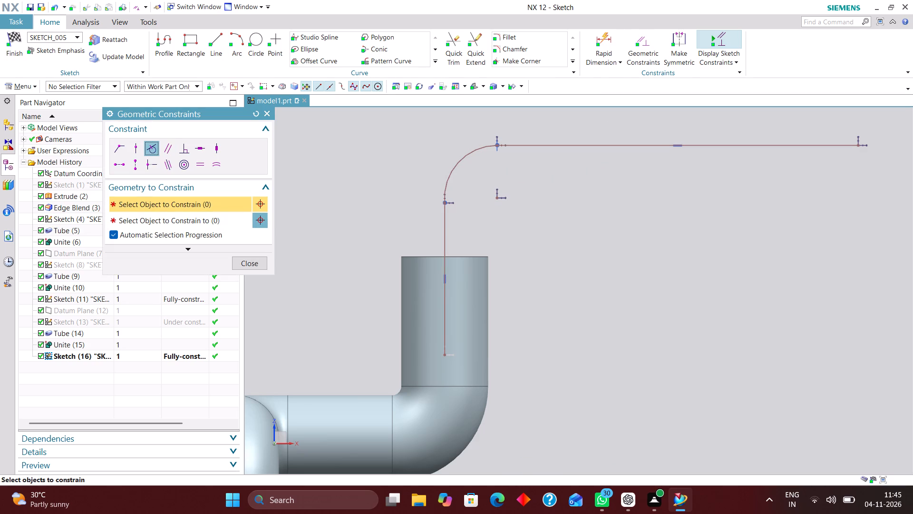
left_click(449, 179)
left_click(445, 240)
scroll(605, 229, "down", 2)
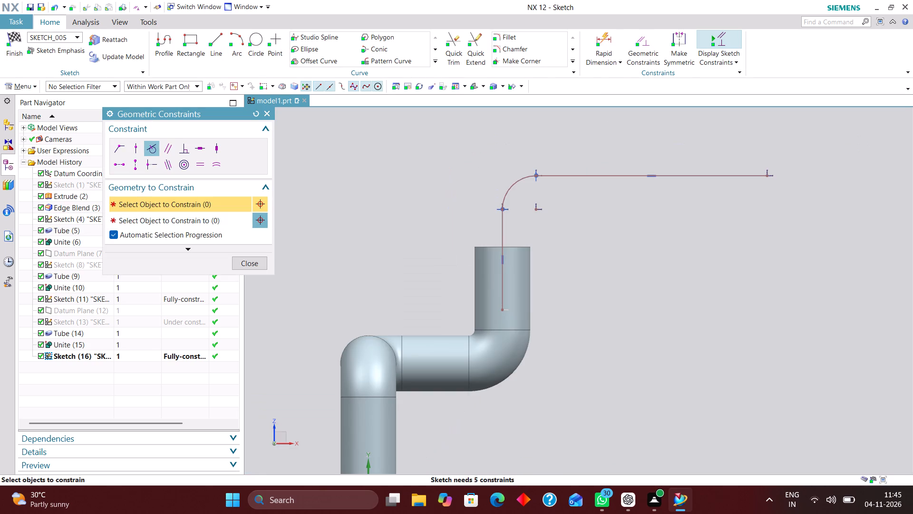
Dimension the vertical line's distance from the sketch Y-axis and the horizontal line's height above the X-axis.
left_click(602, 37)
scroll(509, 176, "down", 3)
scroll(457, 300, "up", 2)
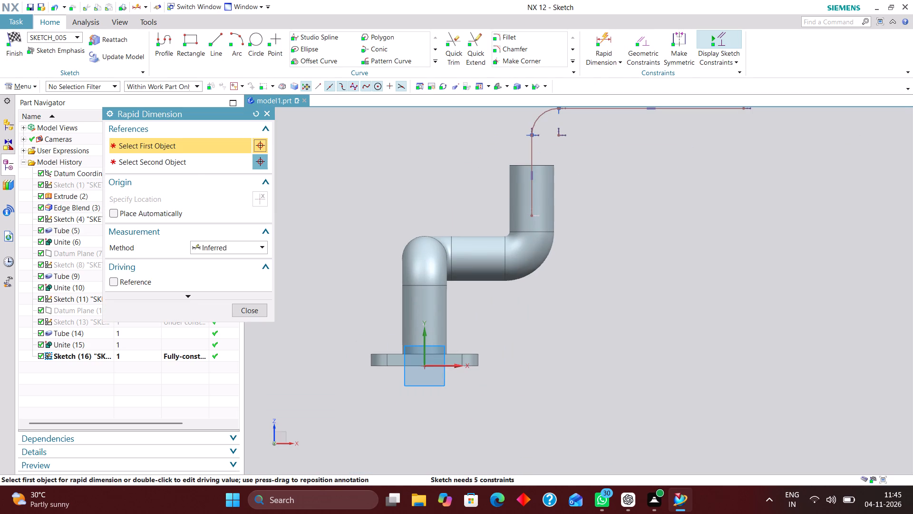
left_click(423, 339)
left_click(532, 202)
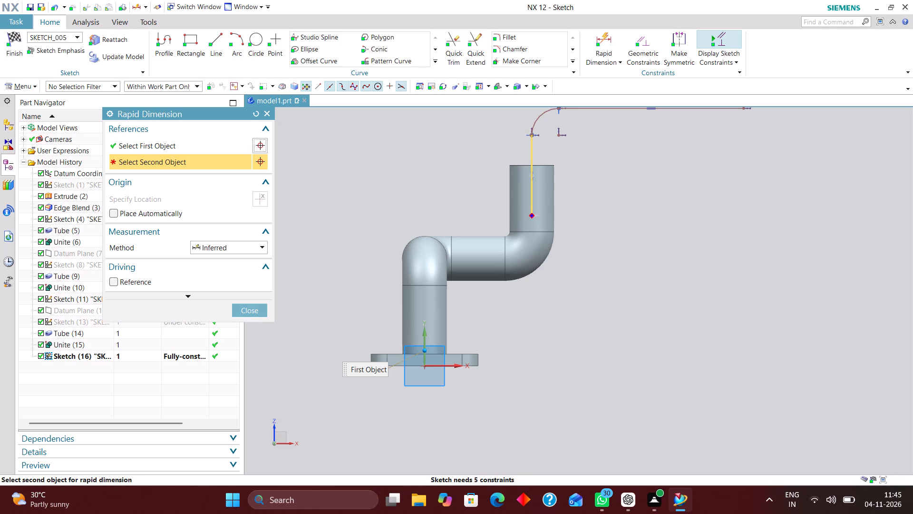
left_click(467, 407)
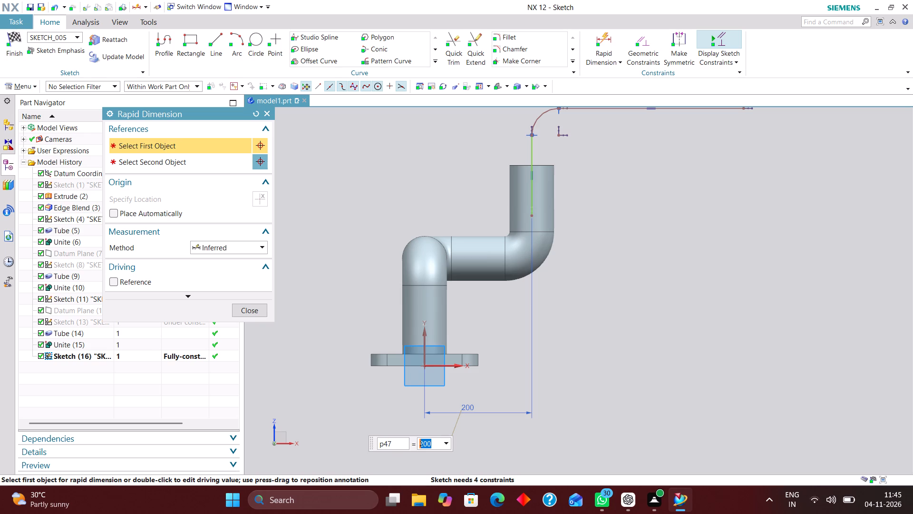
left_click(441, 365)
scroll(472, 408, "down", 2)
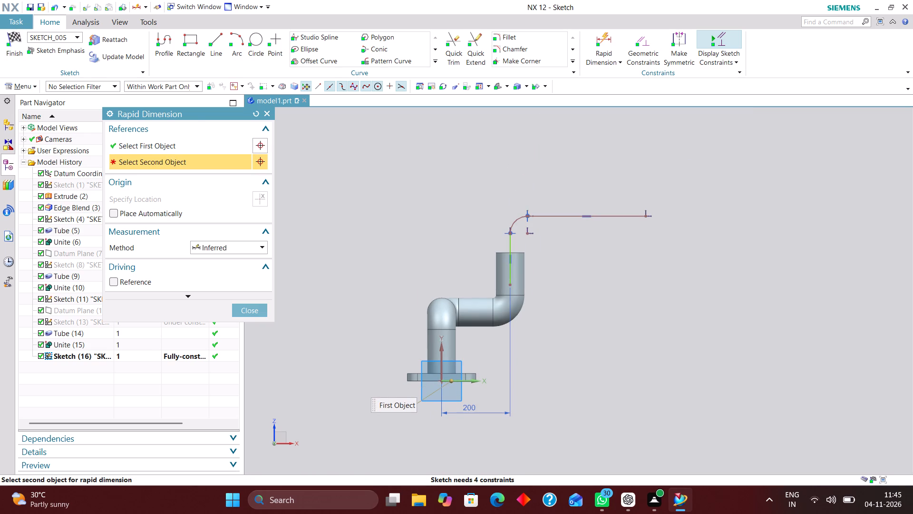
left_click(622, 217)
left_click(681, 297)
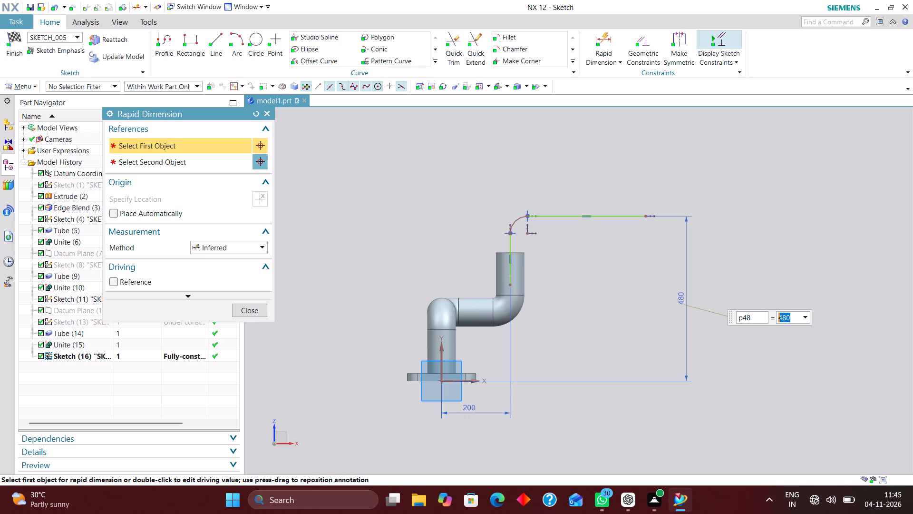
Add a radial dimension of 50 mm to the arc joining the two lines.
left_click(241, 237)
left_click(240, 251)
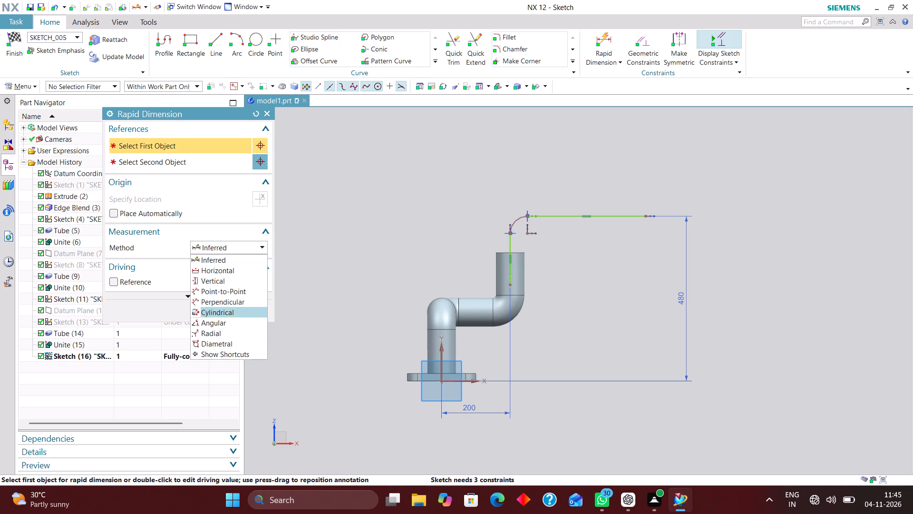
left_click(227, 332)
scroll(510, 225, "up", 4)
left_click(521, 224)
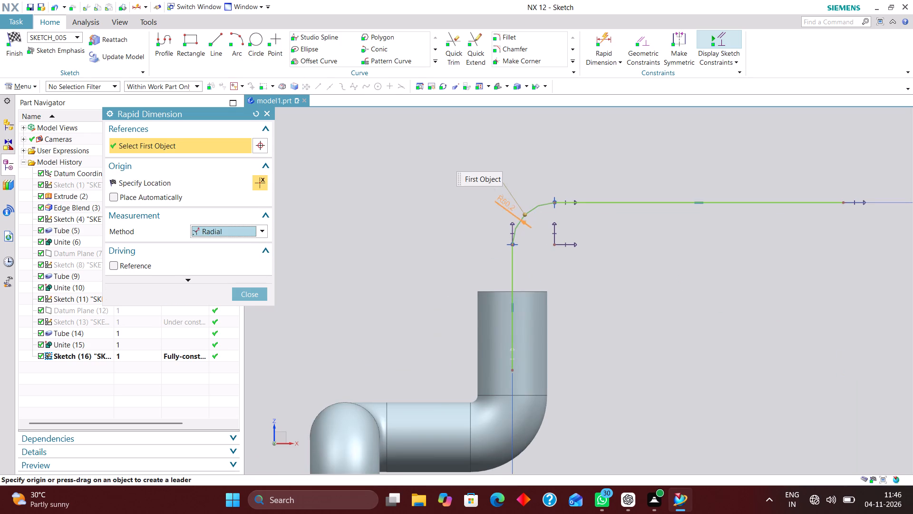
left_click(431, 160)
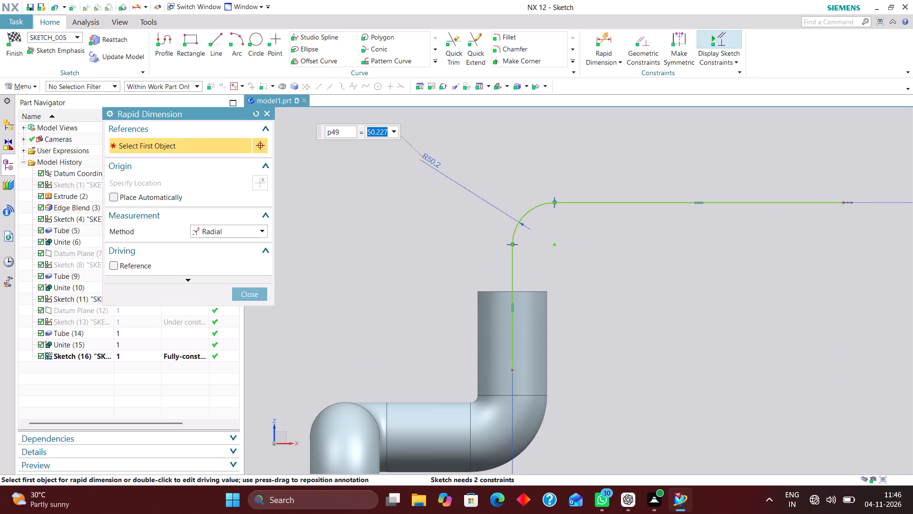
type("50")
key("Return")
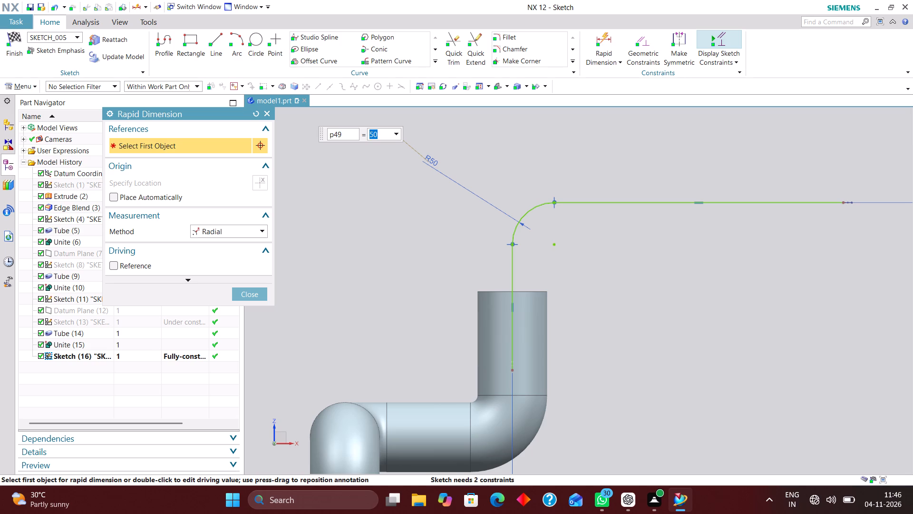
left_click(248, 290)
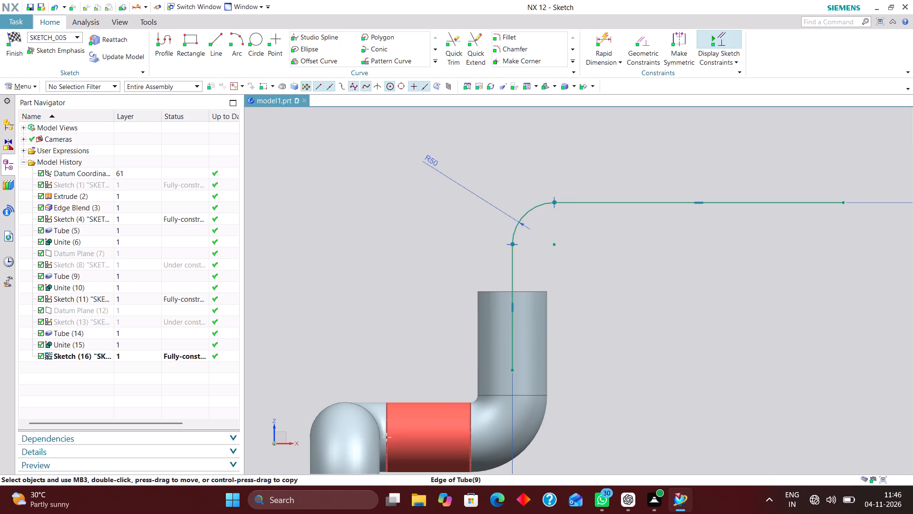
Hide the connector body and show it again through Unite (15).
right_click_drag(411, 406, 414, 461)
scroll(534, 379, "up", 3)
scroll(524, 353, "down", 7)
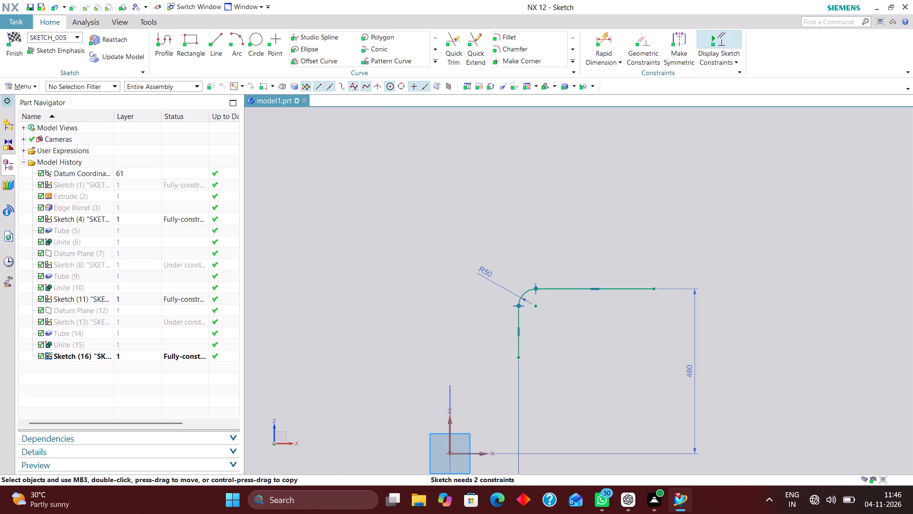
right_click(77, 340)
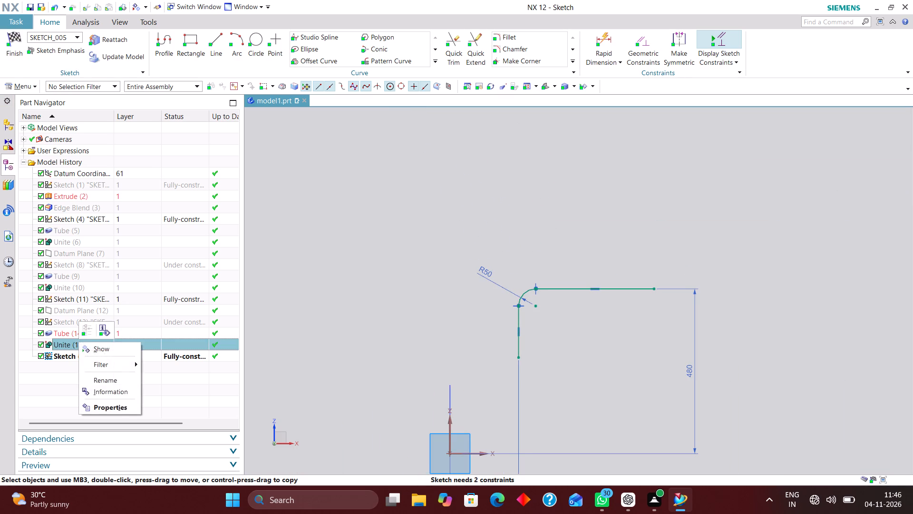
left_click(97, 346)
Finish the sketch and create a tube along its path with an 83 mm outer and 67 mm inner diameter.
left_click(15, 36)
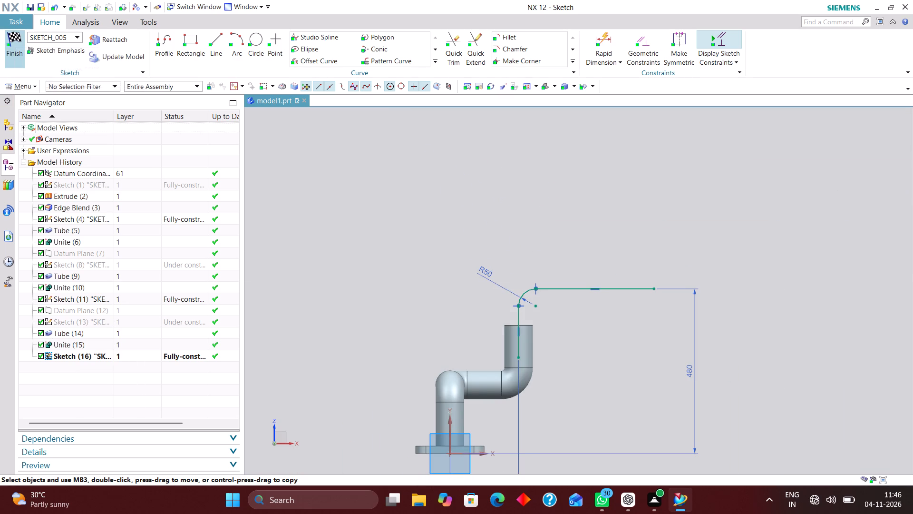
scroll(624, 314, "down", 3)
scroll(633, 201, "up", 4)
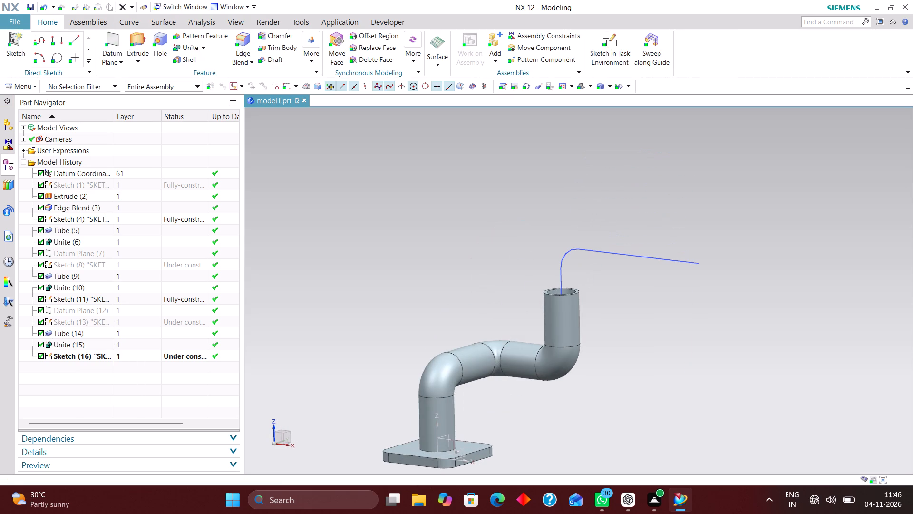
middle_click_drag(641, 304, 650, 301)
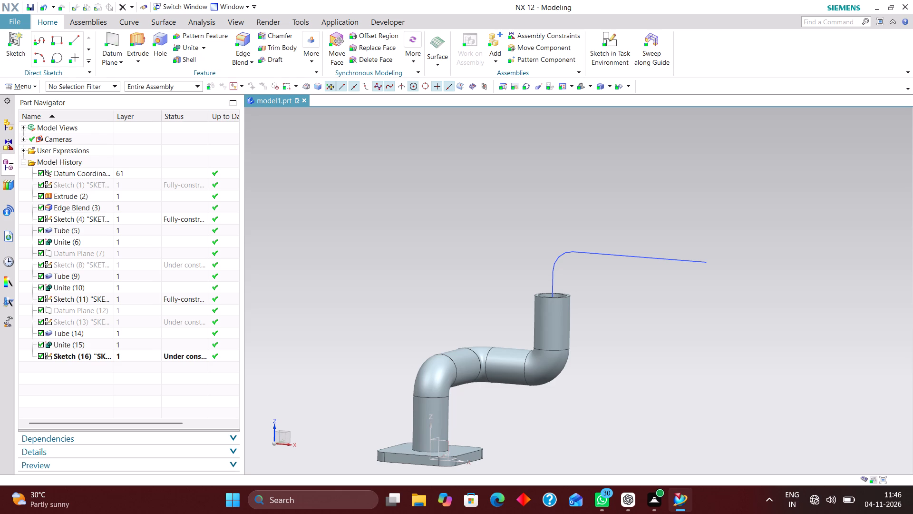
left_click(439, 64)
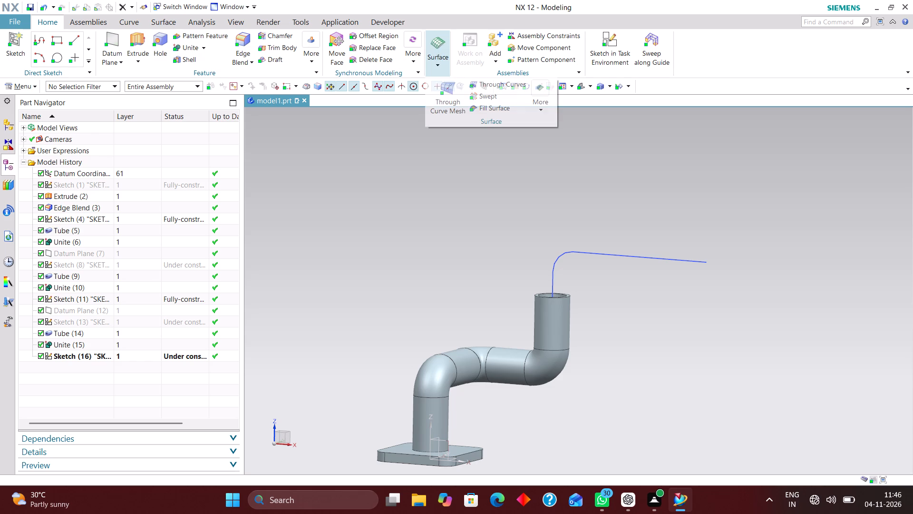
left_click(542, 106)
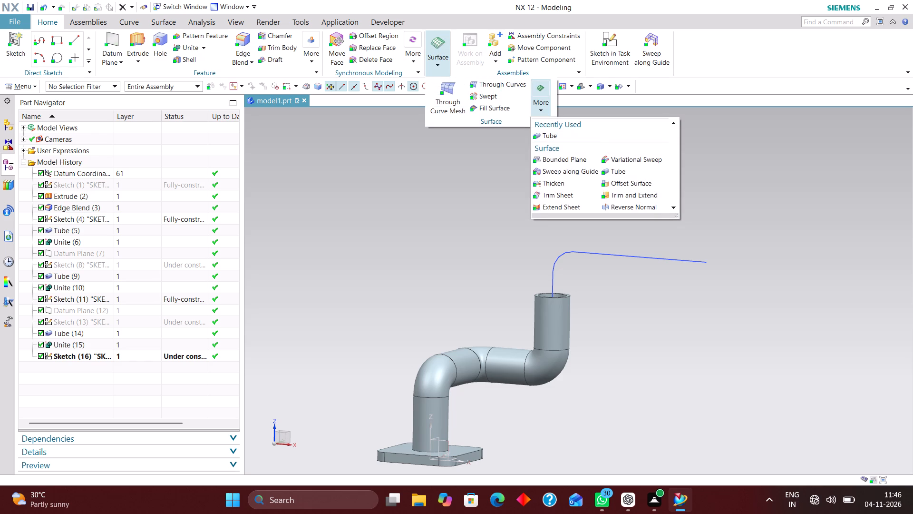
left_click(551, 133)
left_click(566, 250)
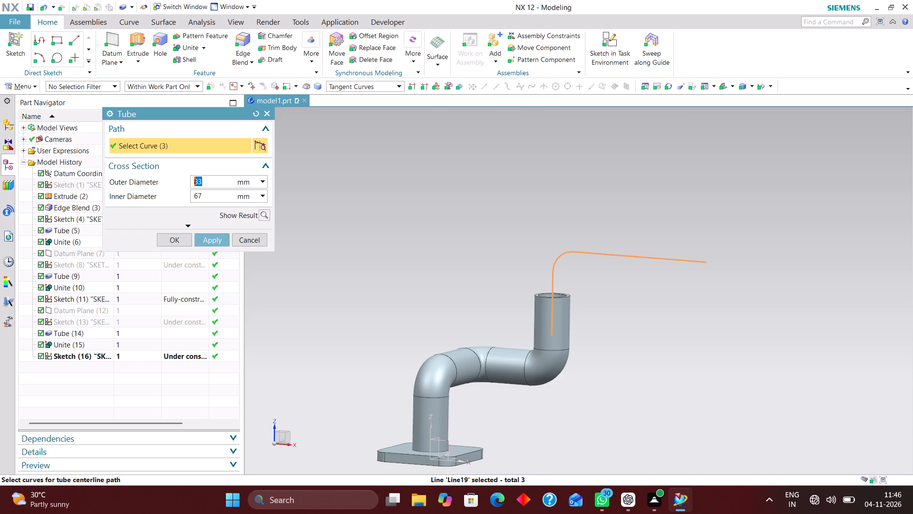
left_click(215, 240)
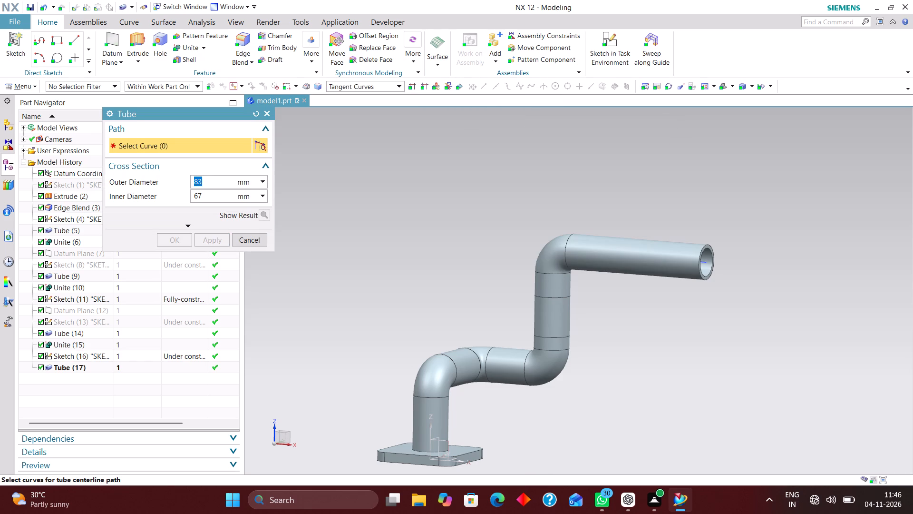
left_click(245, 240)
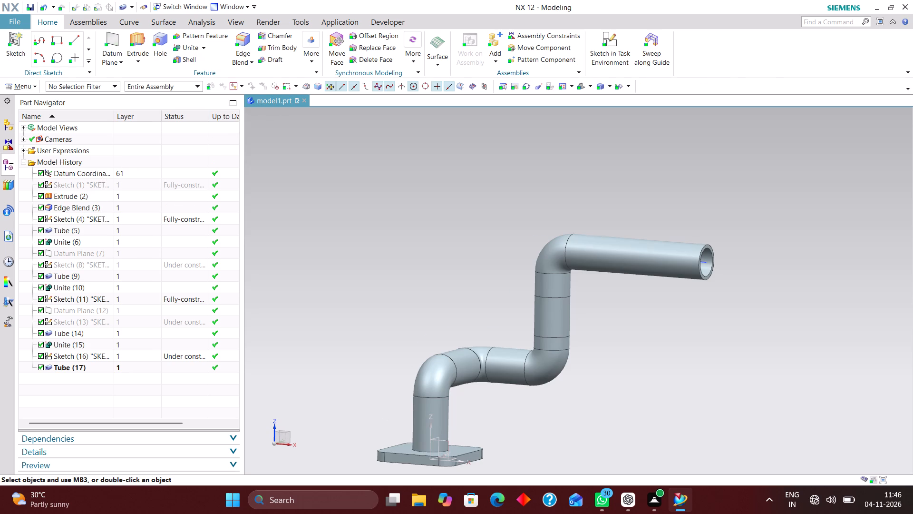
Reopen Sketch (16) with rollback and set the horizontal line's height above the X-axis to 200+180 mm.
scroll(411, 247, "down", 2)
scroll(398, 280, "up", 1)
scroll(599, 352, "up", 1)
middle_click_drag(602, 361, 619, 367)
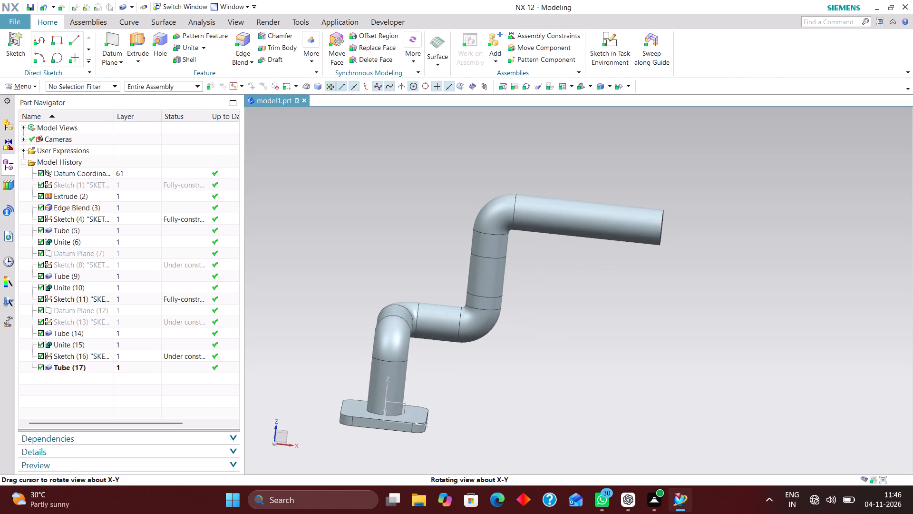
middle_click_drag(619, 367, 598, 368)
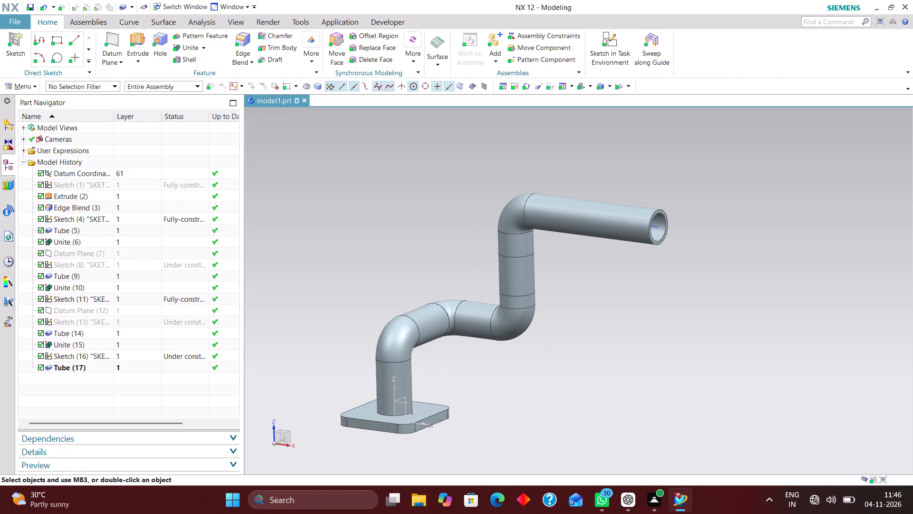
left_click(141, 356)
right_click(144, 354)
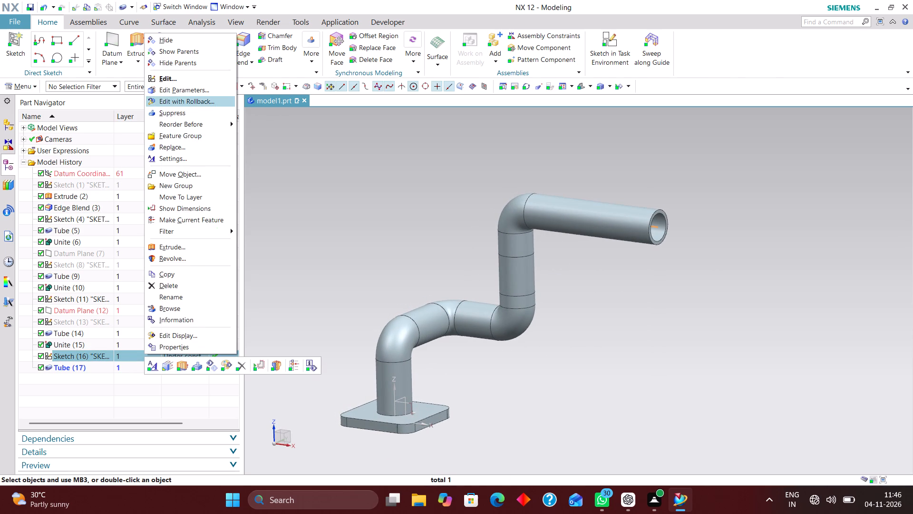
left_click(192, 100)
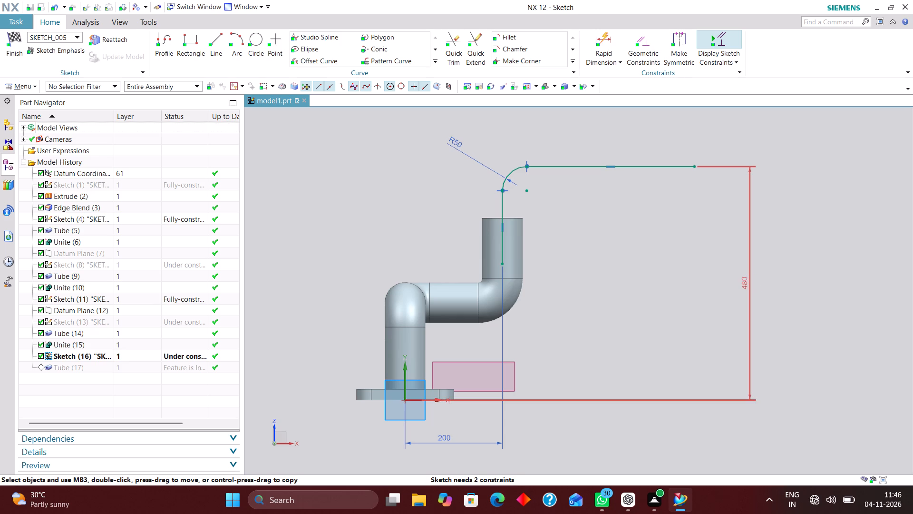
left_click(750, 287)
left_click(746, 282)
left_click(701, 284)
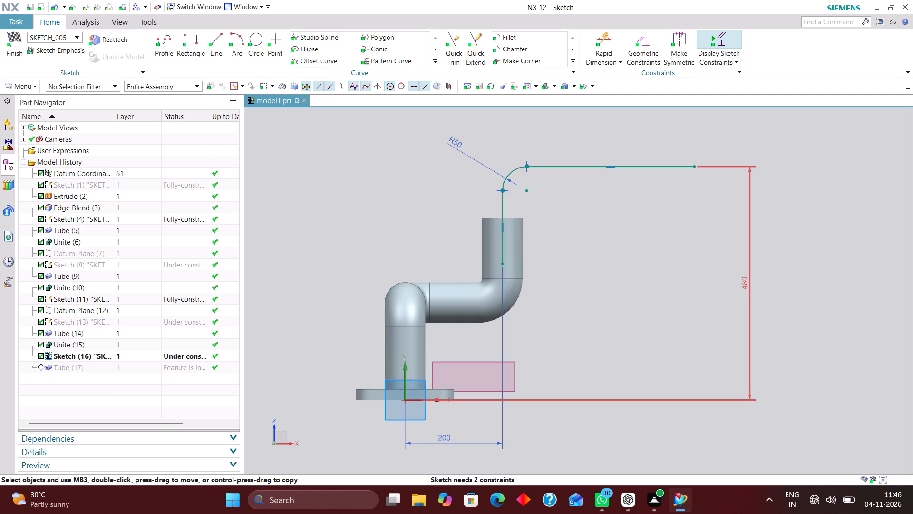
double_click(746, 282)
left_click_drag(695, 315, 568, 293)
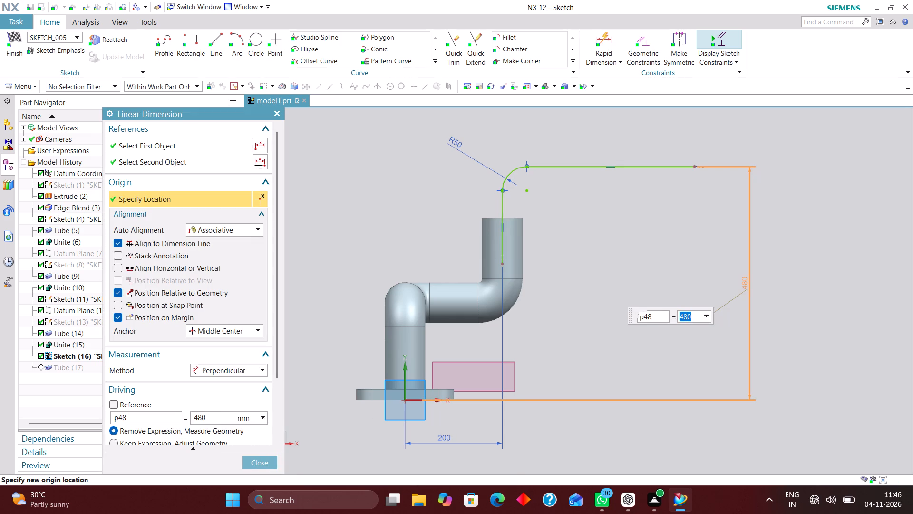
type("200")
type("+180")
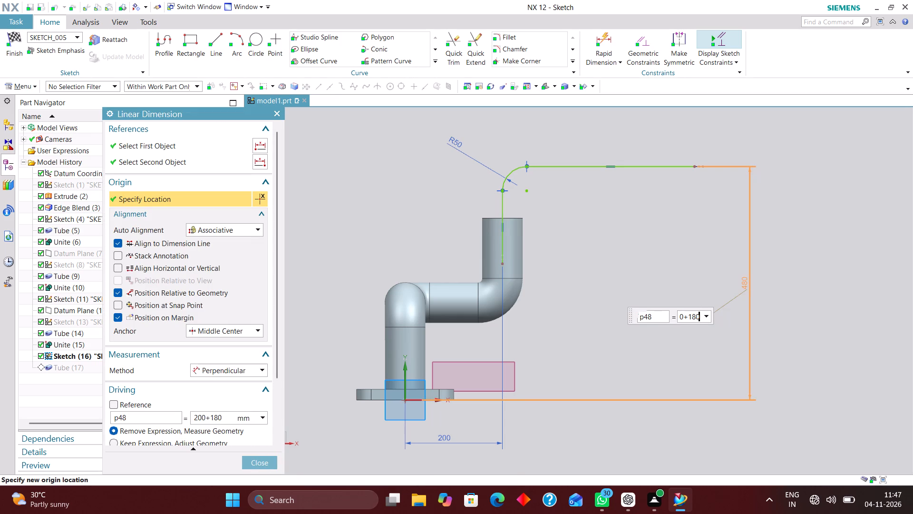
key("Return")
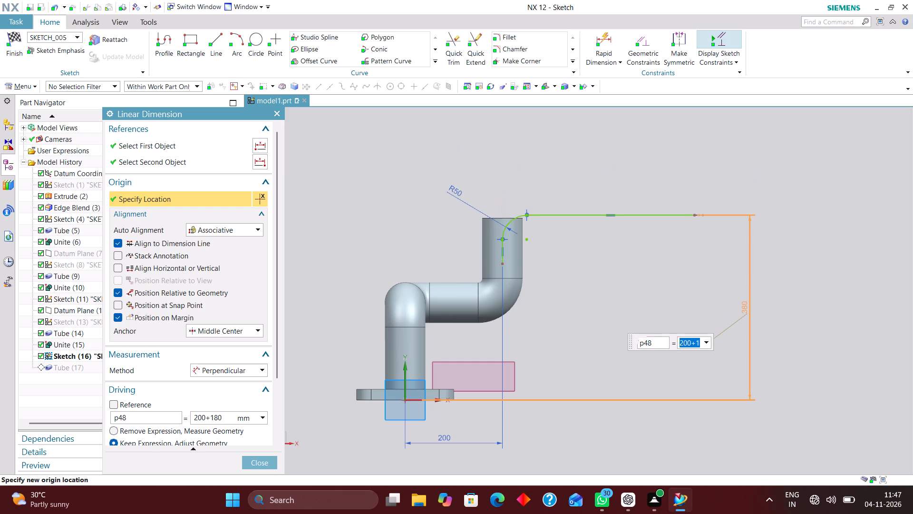
left_click(259, 457)
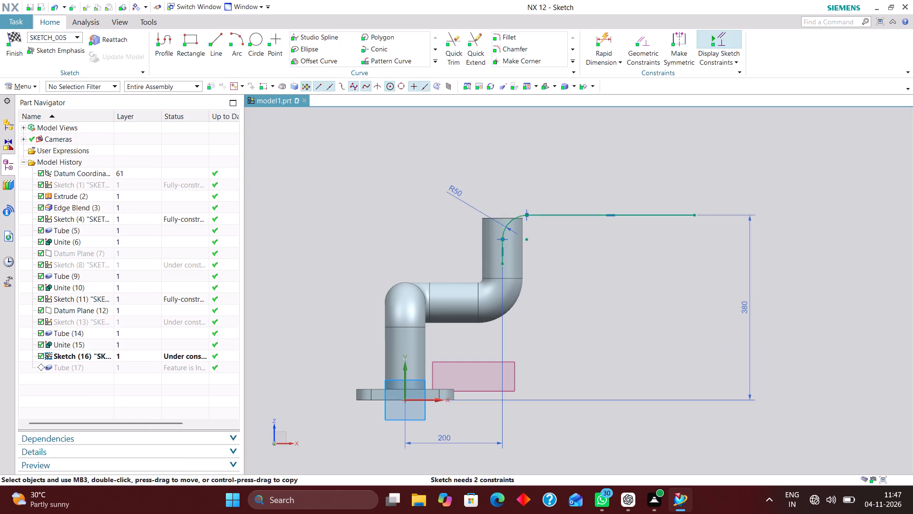
Stretch the free lower end of the vertical line in Sketch (16) further down inside the upright tube and finish the sketch.
scroll(515, 268, "up", 3)
left_click_drag(493, 260, 494, 276)
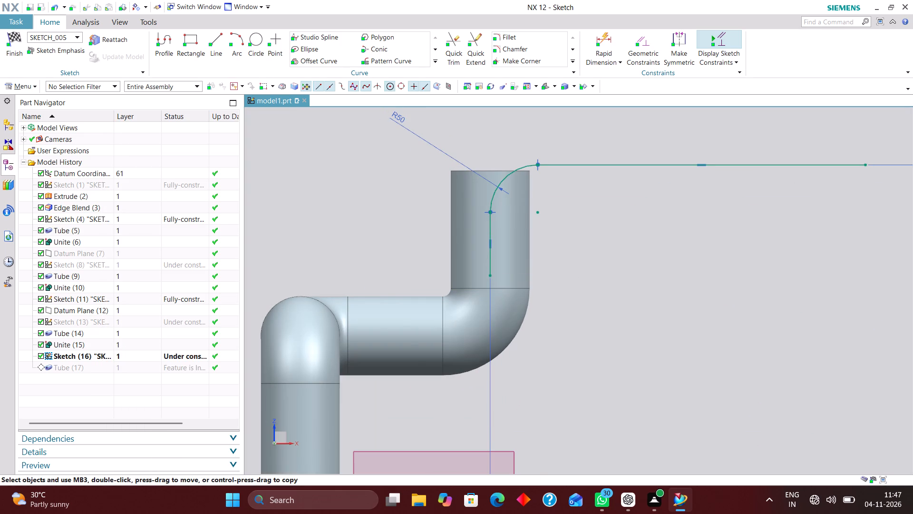
left_click_drag(494, 276, 494, 284)
scroll(492, 229, "down", 2)
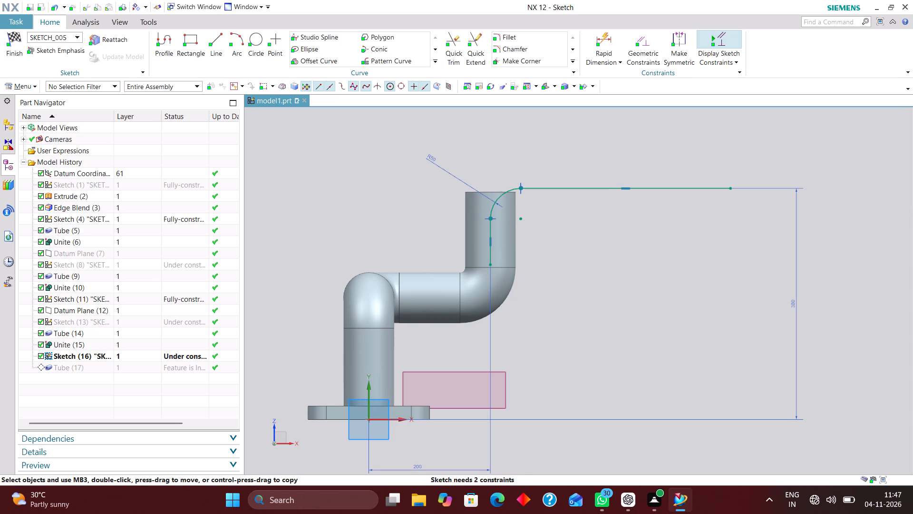
left_click(20, 40)
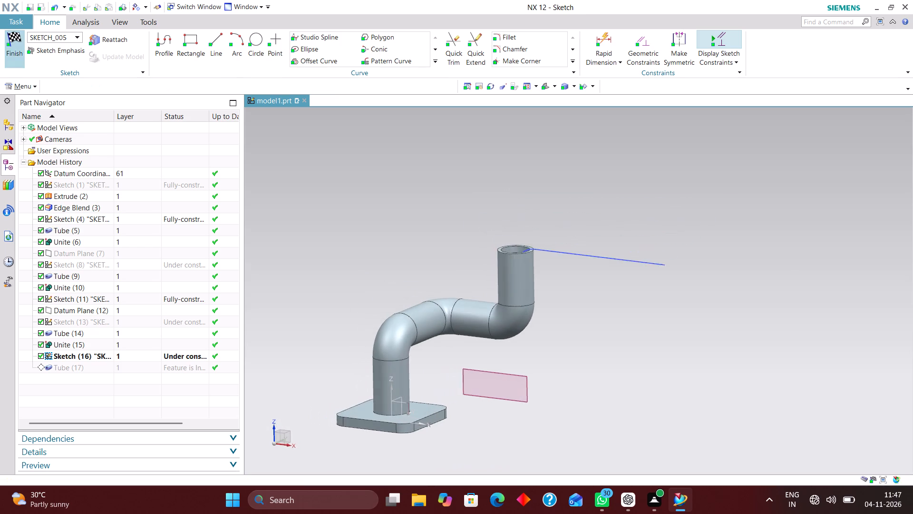
Reopen Sketch (13) with rollback, dimension the vertical line's upper endpoint 160 mm above the horizontal line, and finish the sketch.
scroll(499, 240, "up", 5)
scroll(492, 194, "down", 3)
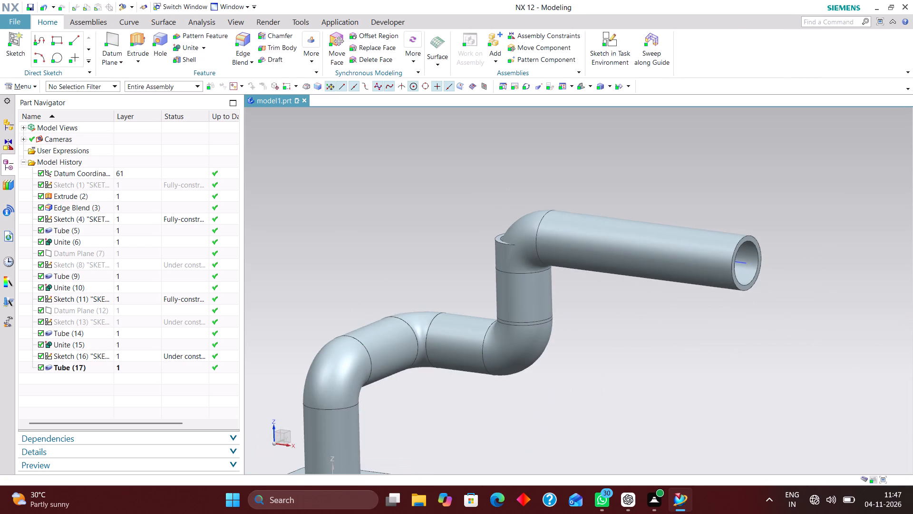
scroll(474, 253, "up", 2)
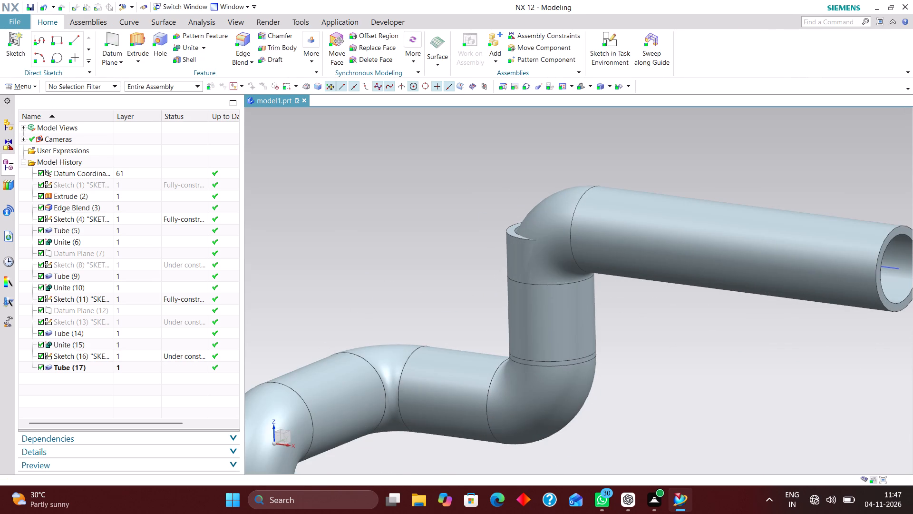
left_click(146, 323)
right_click(146, 320)
left_click(209, 69)
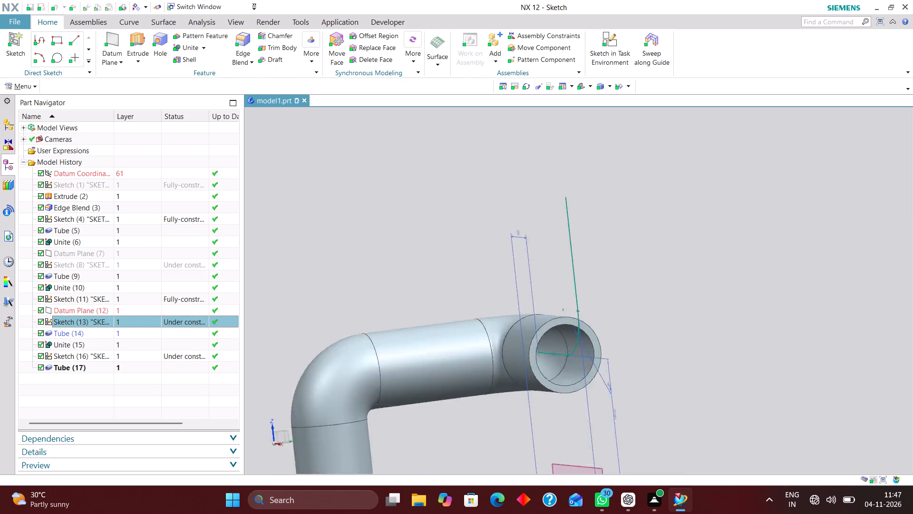
scroll(584, 190, "up", 2)
scroll(478, 183, "down", 2)
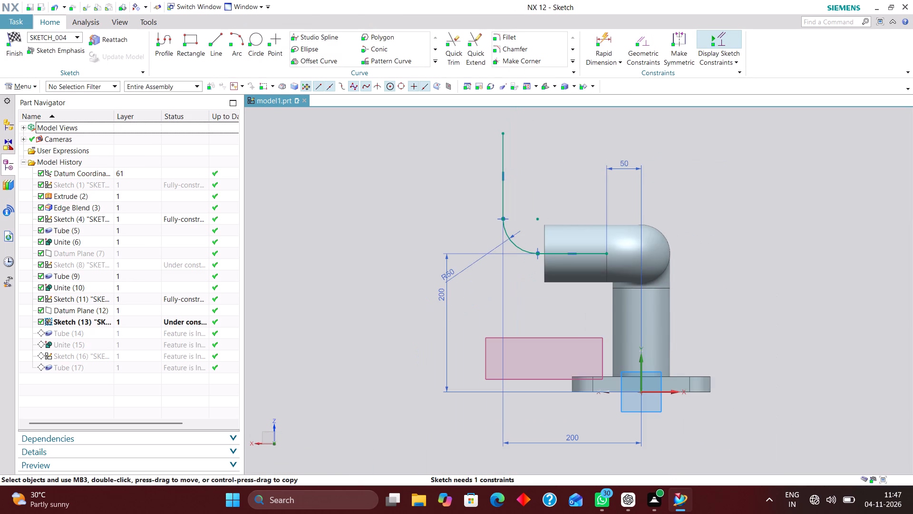
left_click(605, 40)
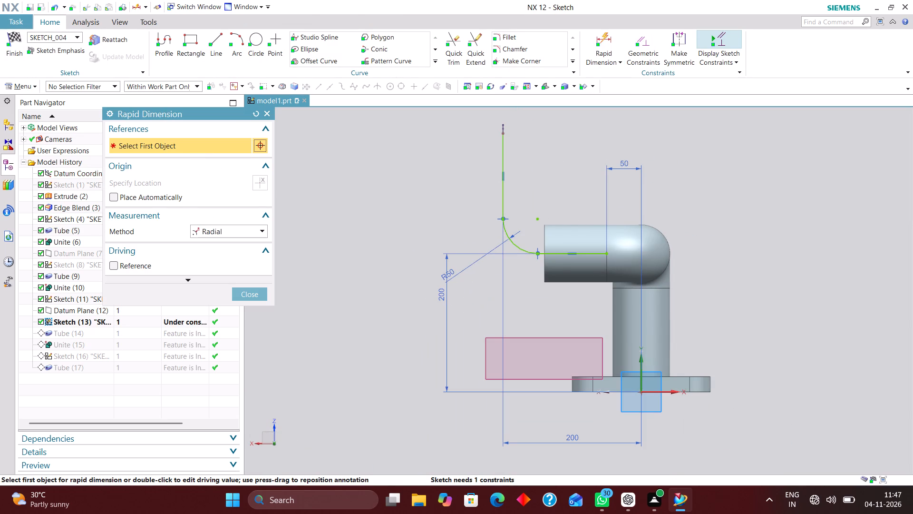
left_click(244, 227)
left_click(236, 240)
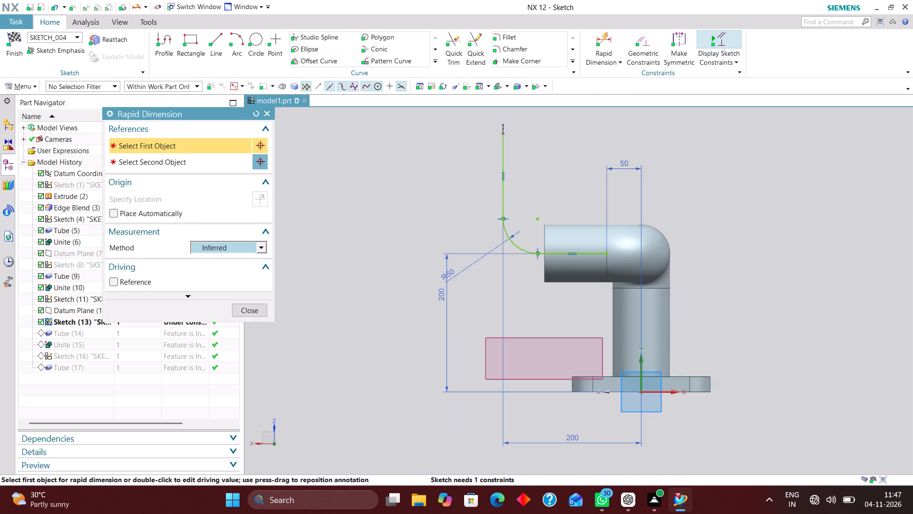
left_click(554, 253)
left_click(502, 131)
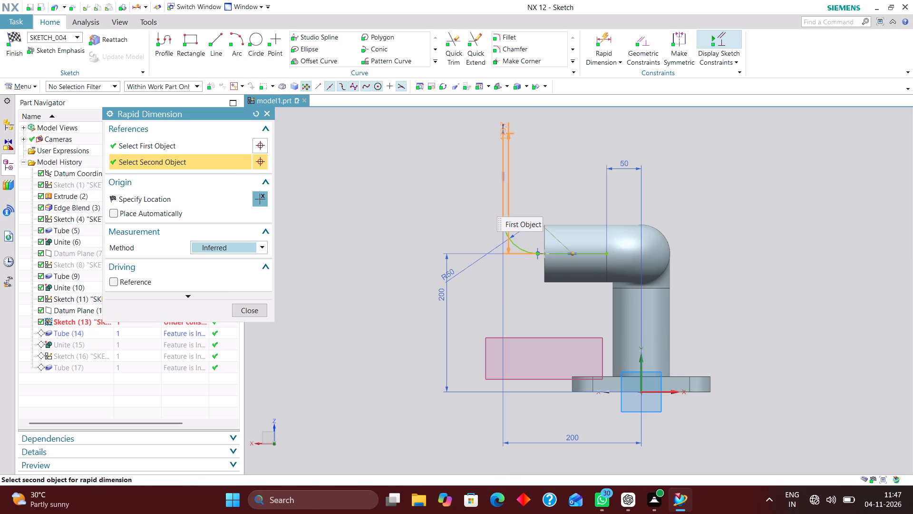
left_click(362, 190)
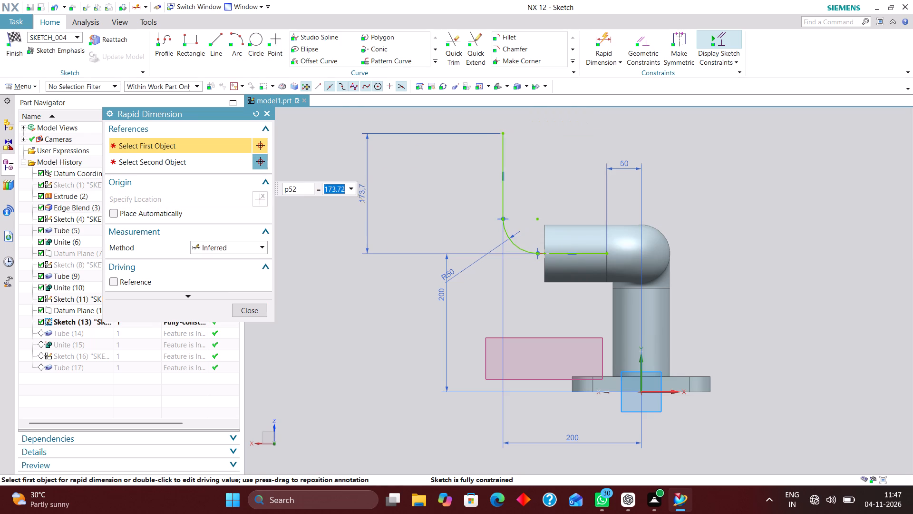
type("160")
key("Return")
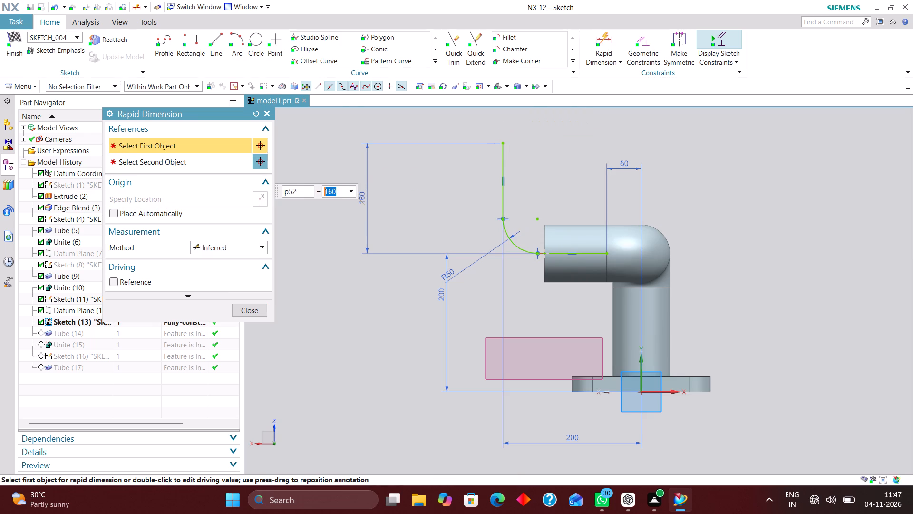
left_click(256, 308)
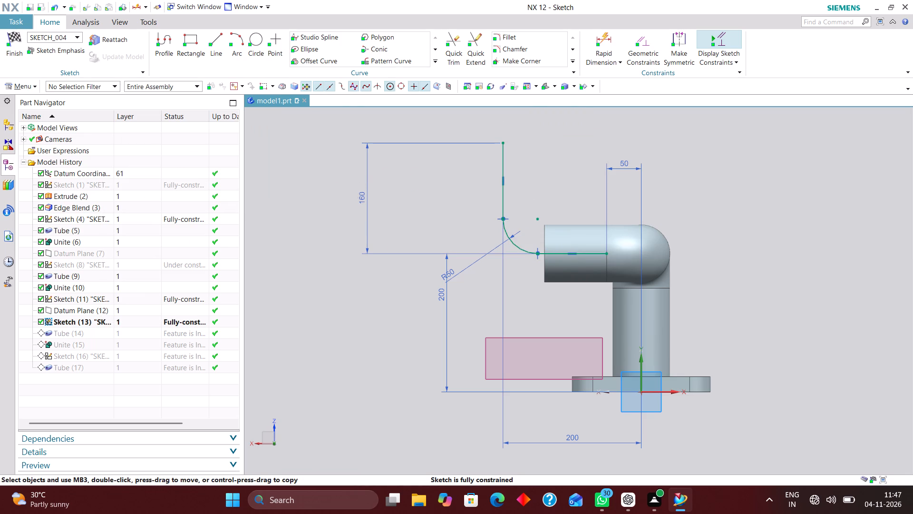
left_click(16, 35)
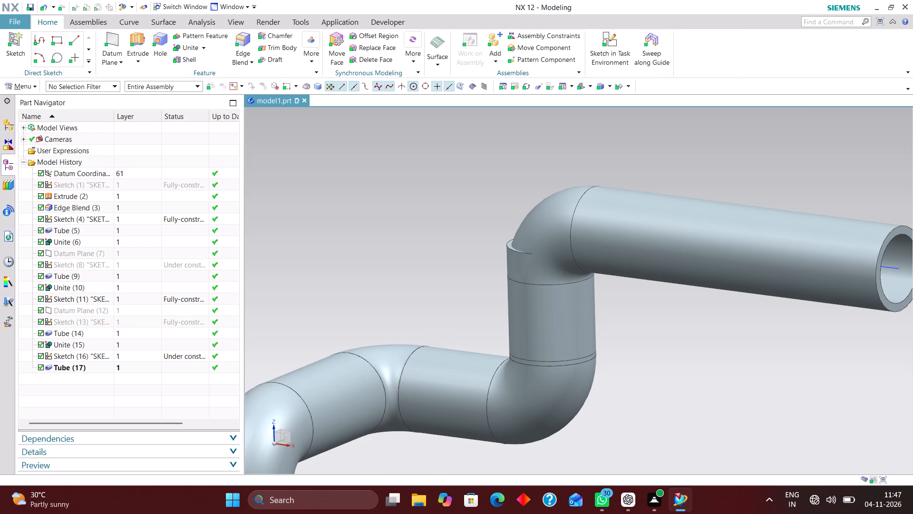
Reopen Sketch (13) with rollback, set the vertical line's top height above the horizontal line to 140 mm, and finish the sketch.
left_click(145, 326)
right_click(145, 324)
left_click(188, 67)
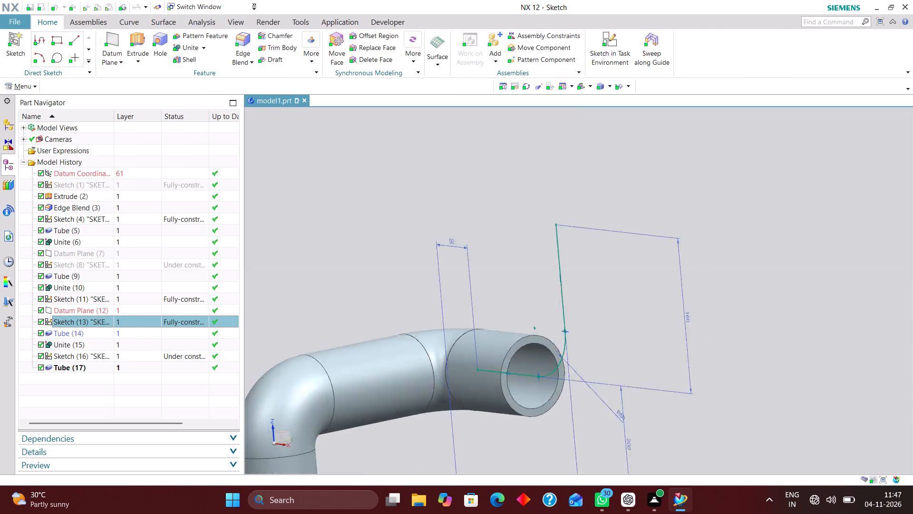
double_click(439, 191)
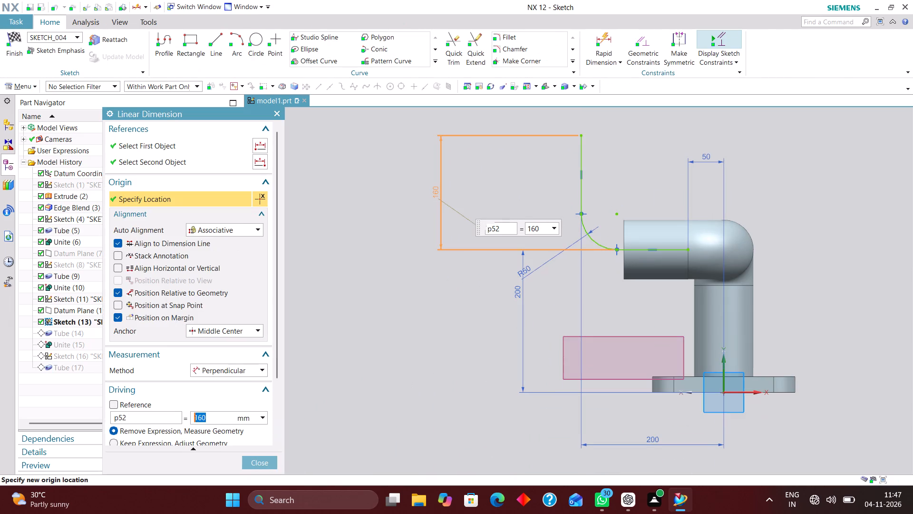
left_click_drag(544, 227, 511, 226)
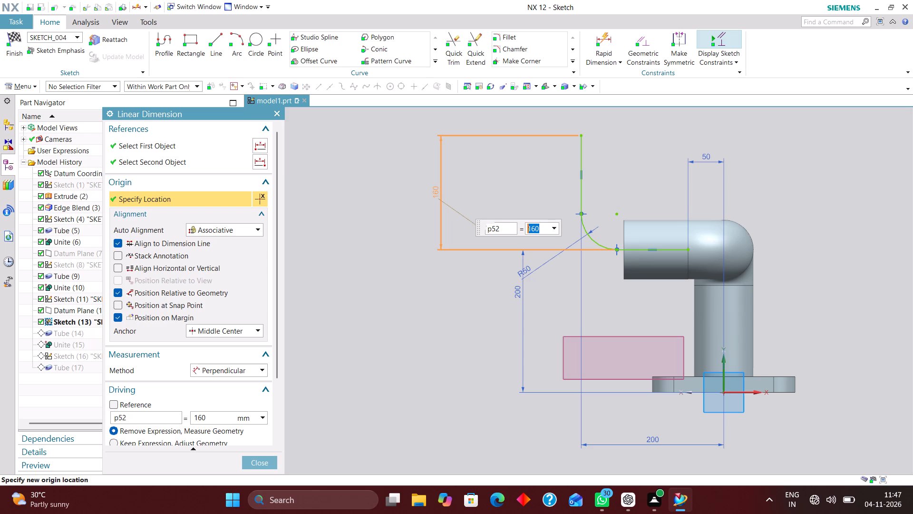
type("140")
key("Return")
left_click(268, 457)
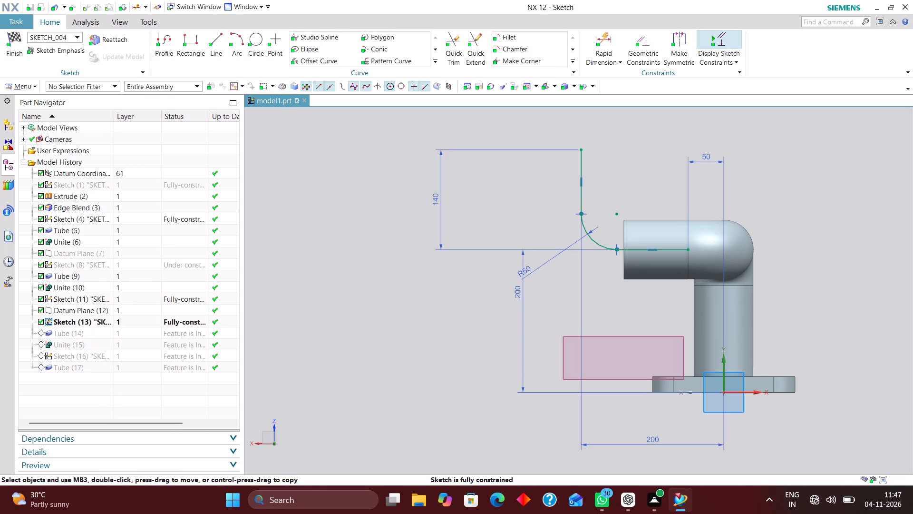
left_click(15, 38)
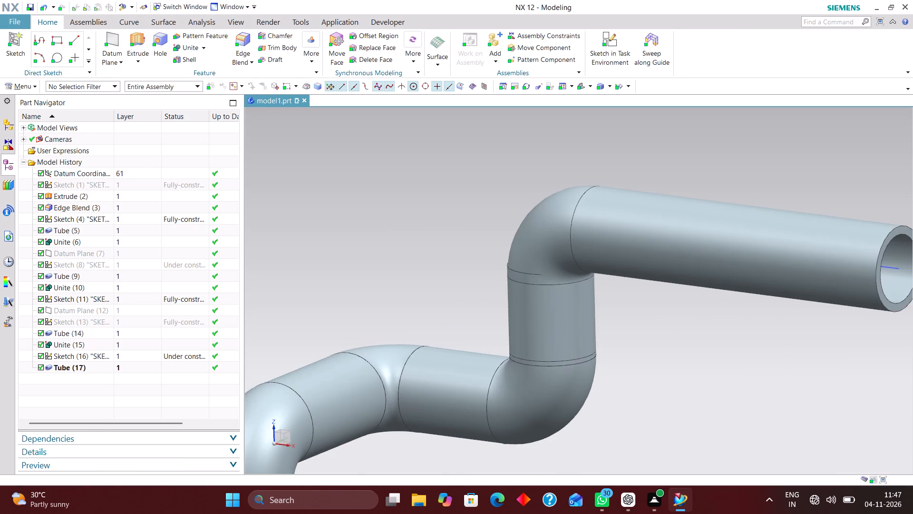
Reopen Sketch (13) with rollback, set the vertical line's top height above the horizontal line to 130 mm, and finish the sketch.
scroll(617, 218, "down", 1)
scroll(618, 323, "up", 5)
scroll(656, 276, "down", 4)
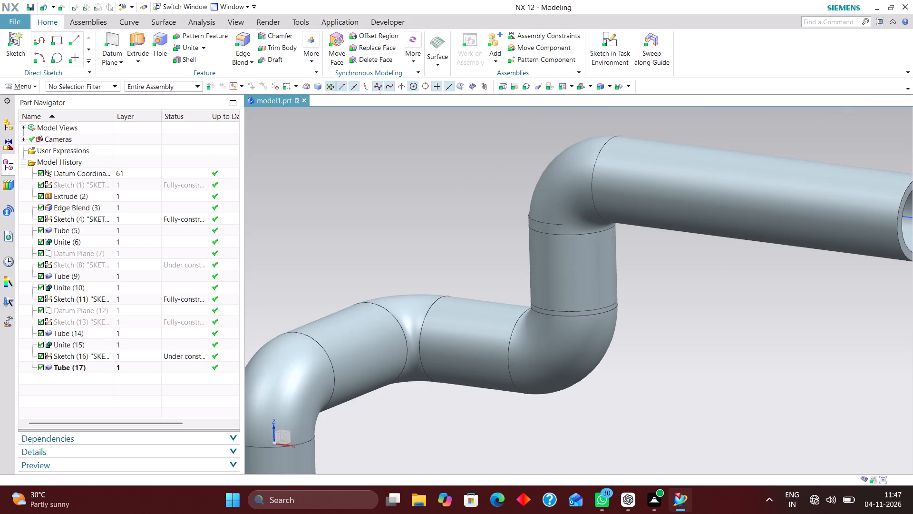
left_click(147, 323)
right_click(146, 322)
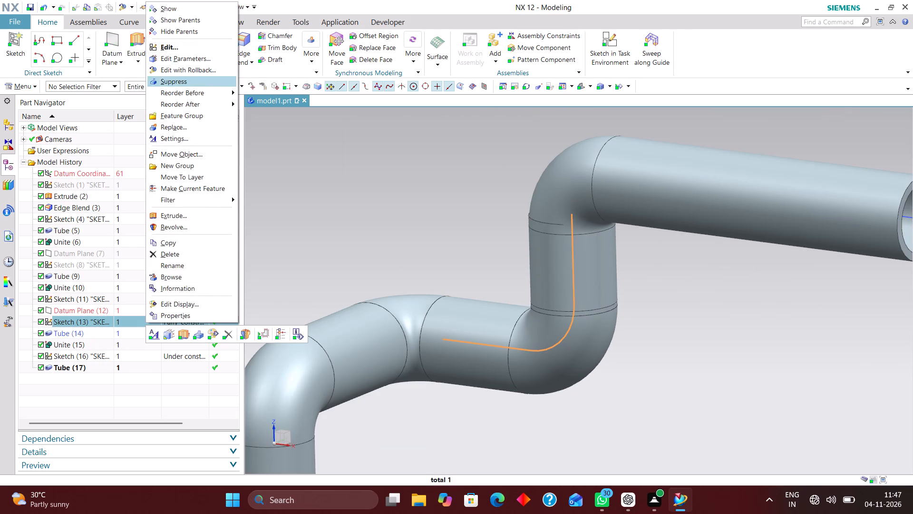
left_click(206, 73)
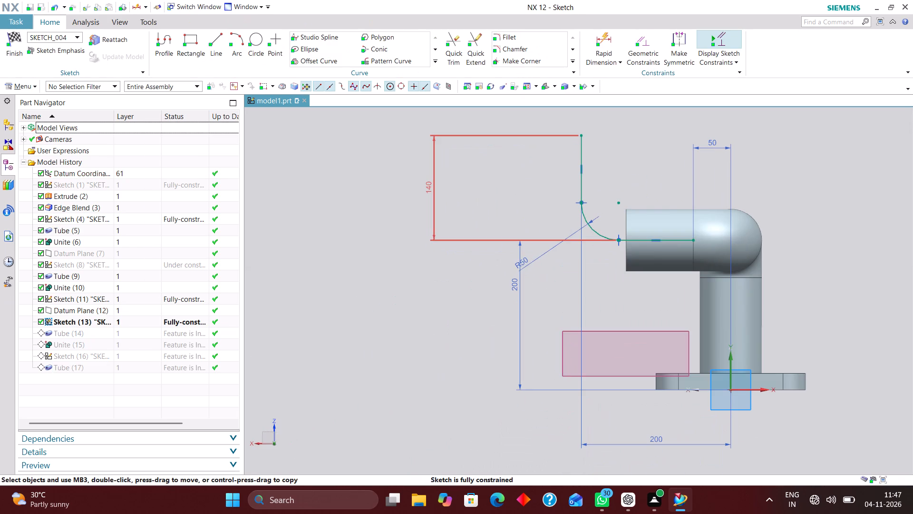
double_click(429, 190)
left_click_drag(534, 223, 476, 224)
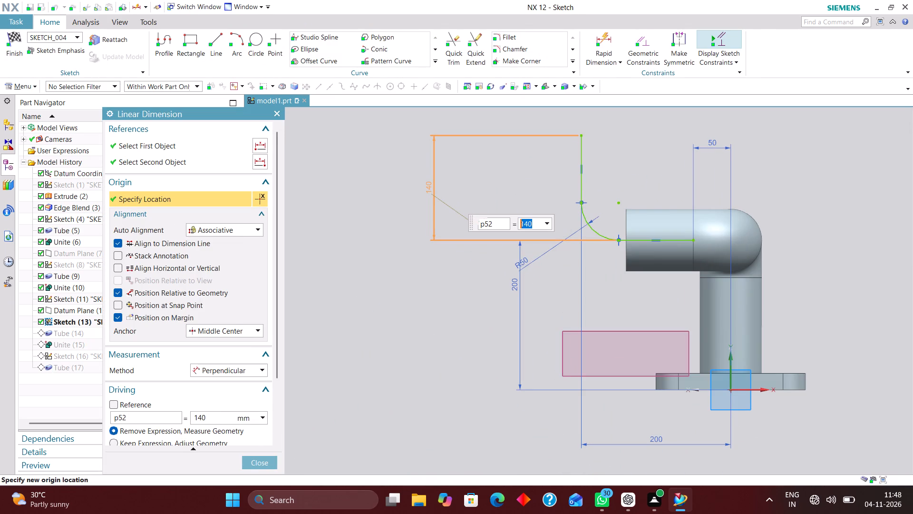
type("130")
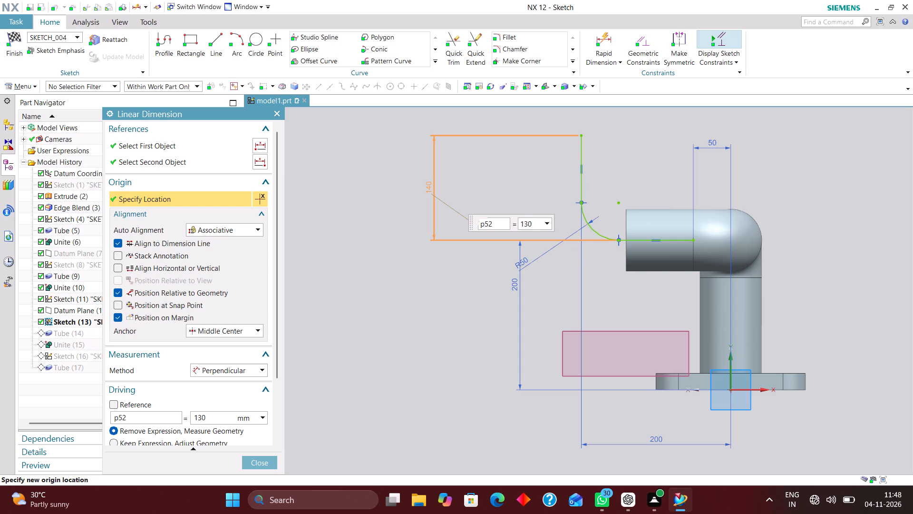
key("Return")
left_click(271, 461)
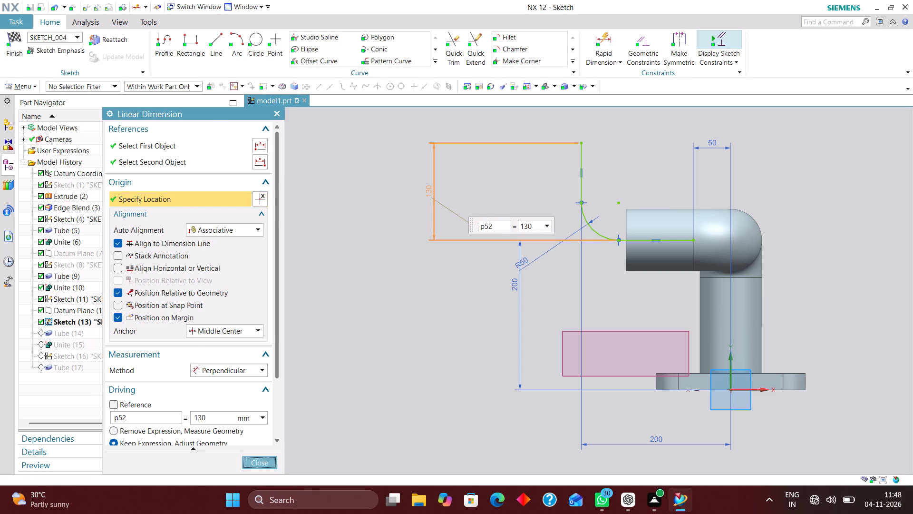
left_click(8, 36)
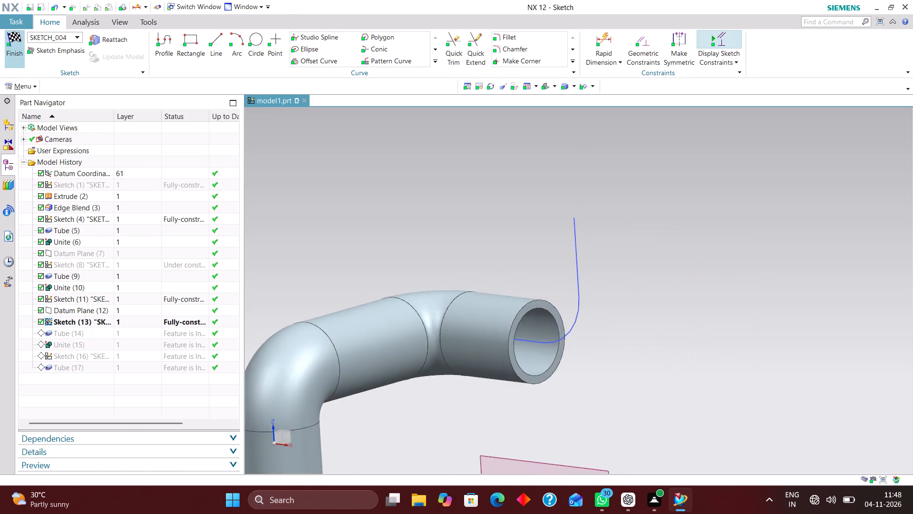
Unite the uppermost bent tube, Tube (17), with the base plate and lower tubes as the target body.
scroll(621, 266, "down", 2)
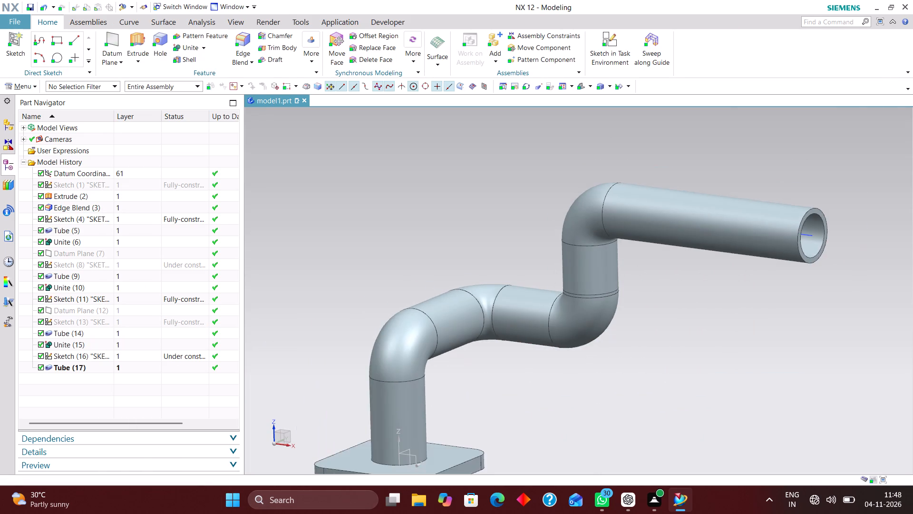
scroll(663, 315, "up", 1)
scroll(568, 227, "down", 2)
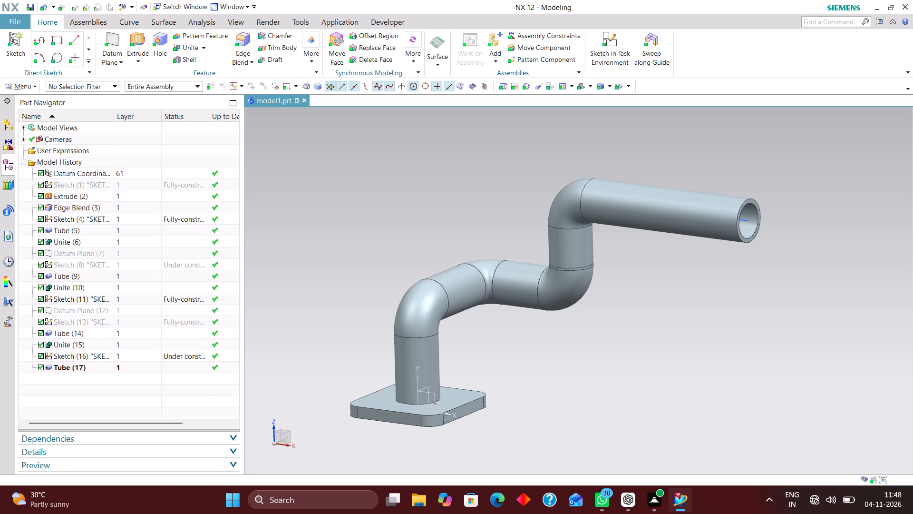
left_click(181, 48)
left_click(435, 290)
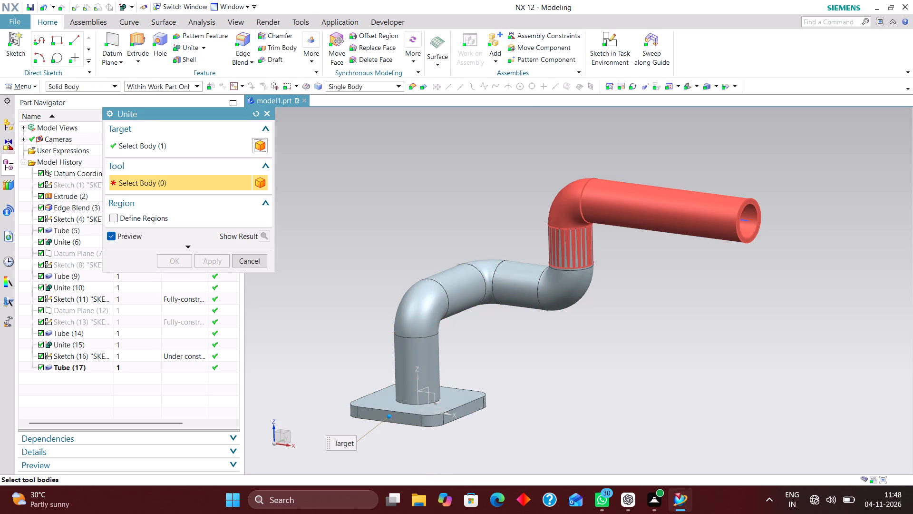
left_click(627, 201)
left_click(176, 259)
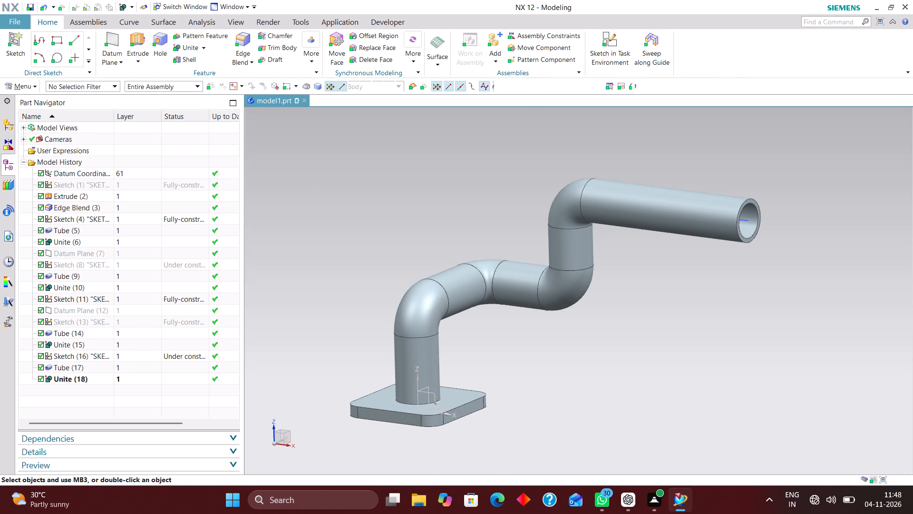
Reopen Sketch (16) with rollback, dimension the horizontal line's free end 400 mm from the Y-axis, and finish the sketch.
left_click(578, 89)
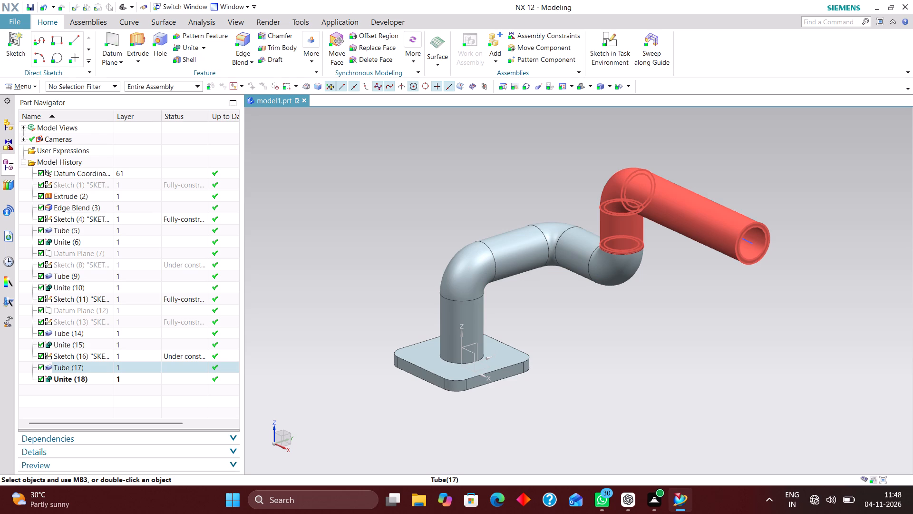
left_click(136, 355)
right_click(139, 355)
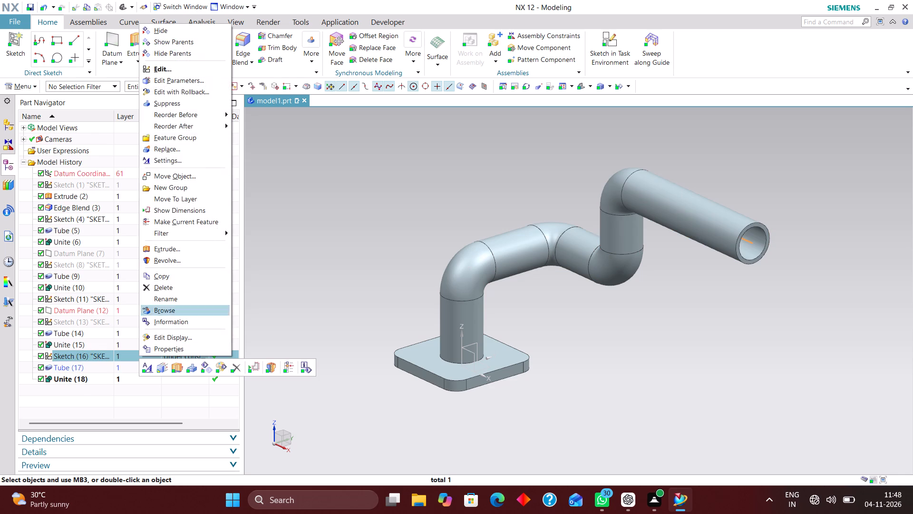
left_click(196, 92)
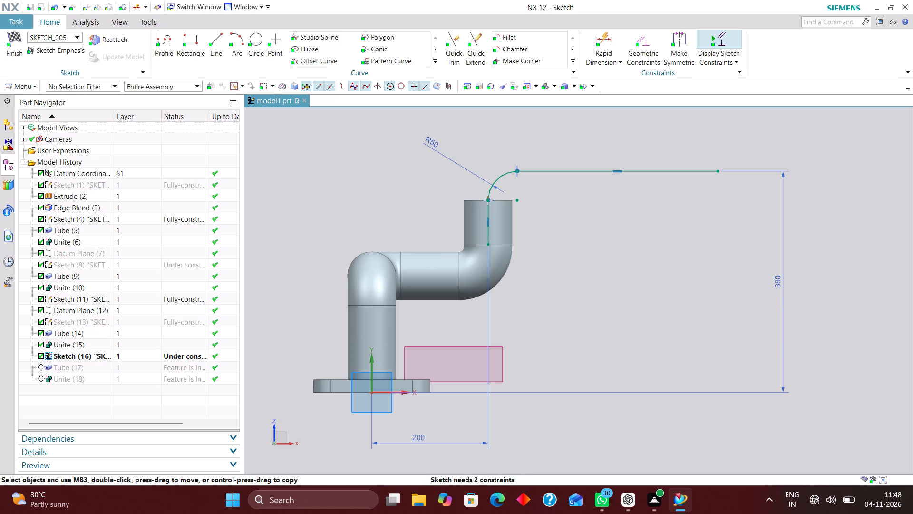
left_click(614, 35)
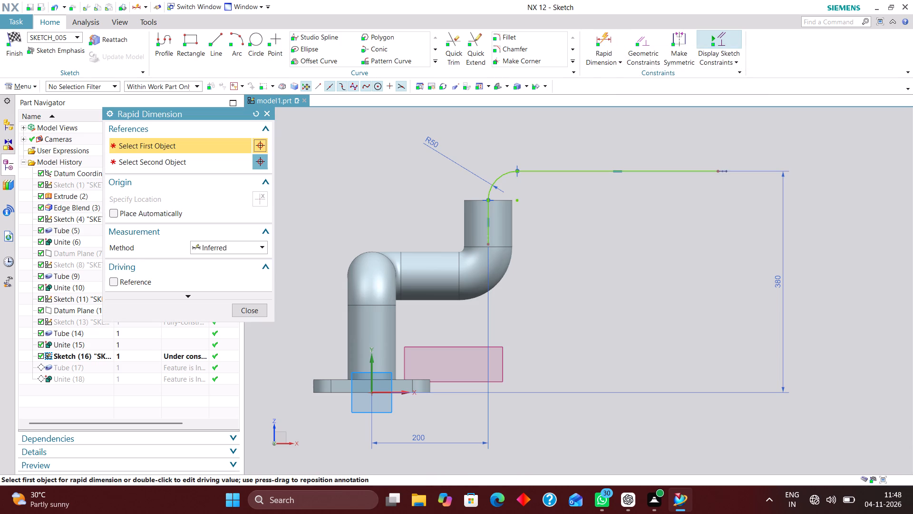
left_click(371, 369)
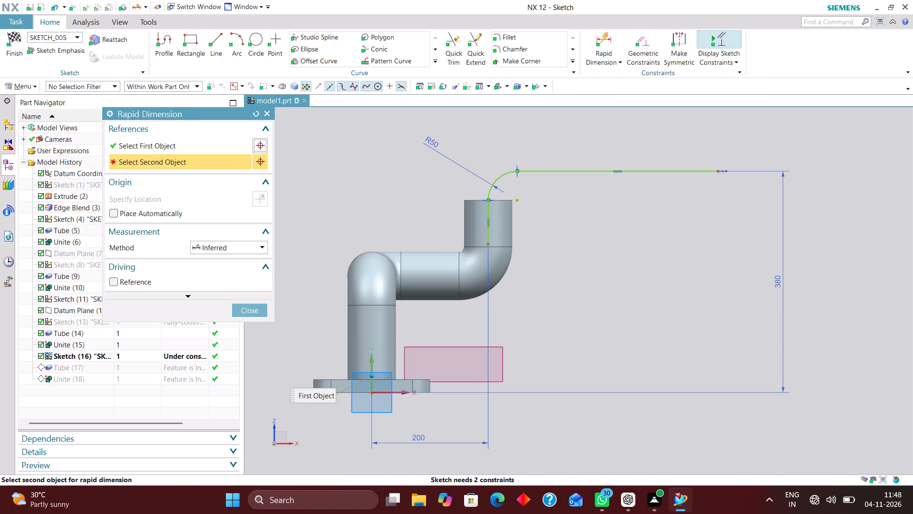
left_click(719, 170)
left_click(563, 449)
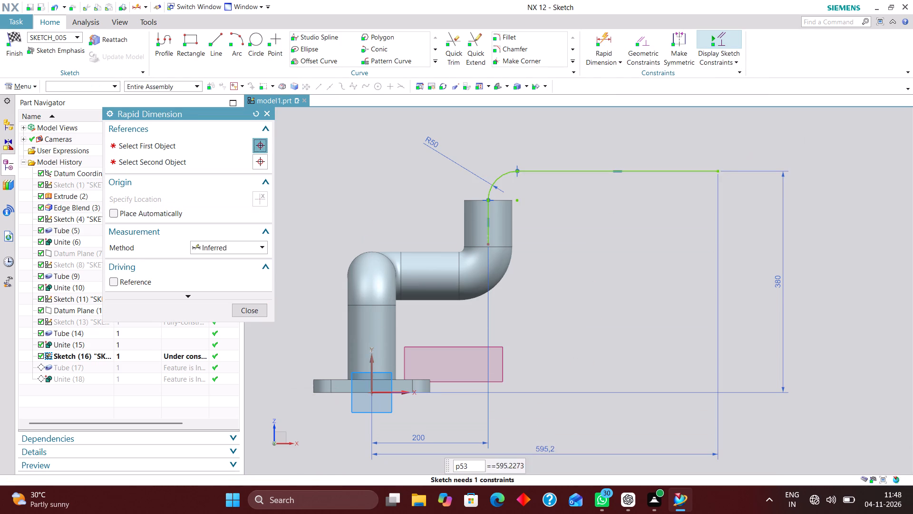
type("400")
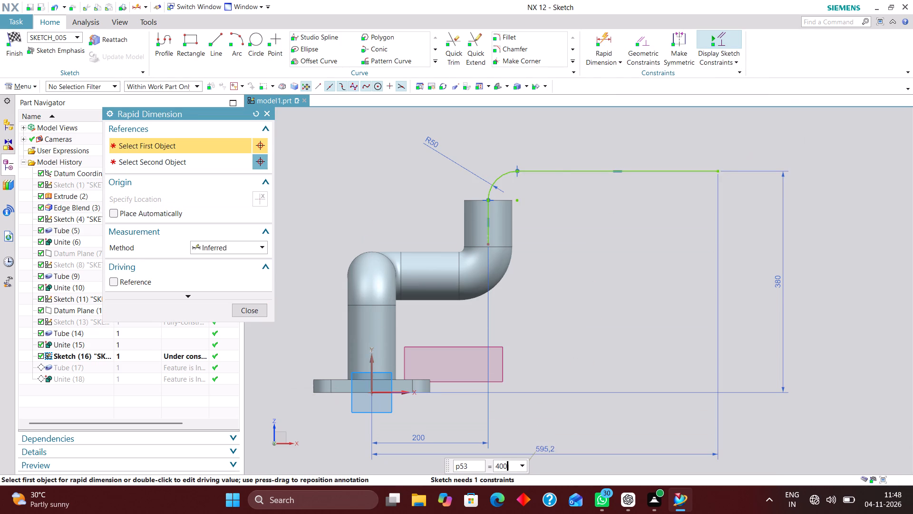
key("Return")
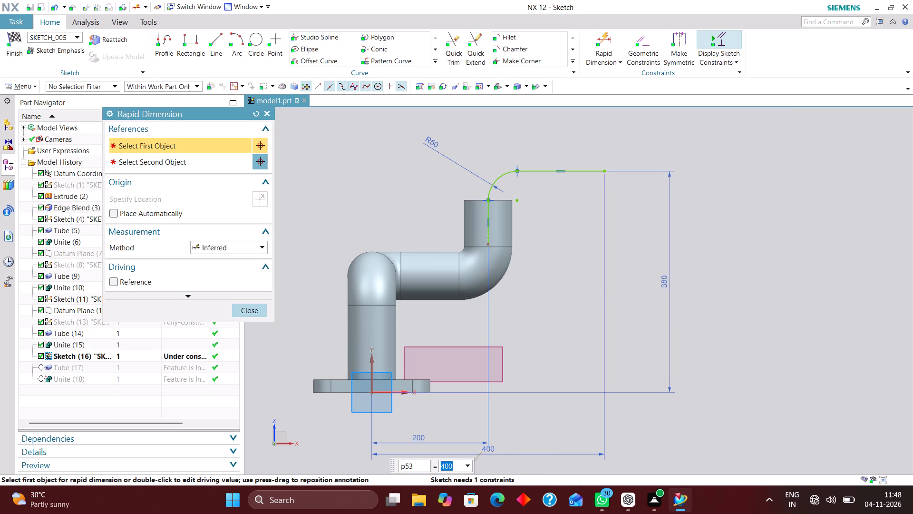
left_click(243, 305)
left_click(15, 41)
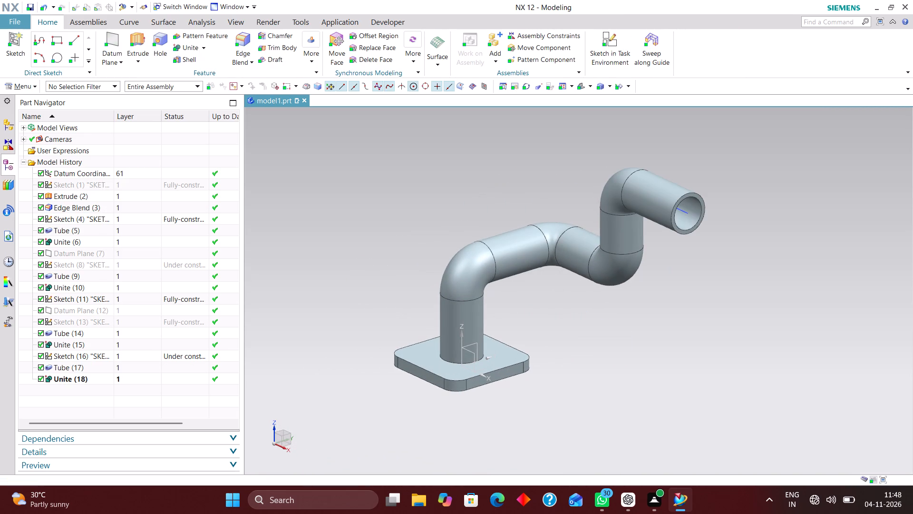
Examine the united connector from several angles, checking the shortened upper tube and the joints between the bends.
scroll(688, 250, "up", 3)
scroll(681, 255, "down", 3)
middle_click_drag(671, 303, 686, 302)
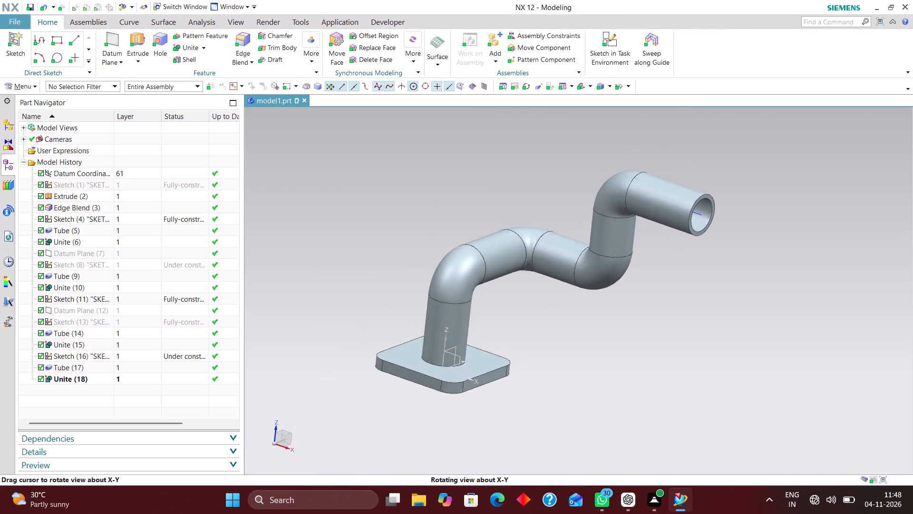
middle_click_drag(686, 302, 641, 363)
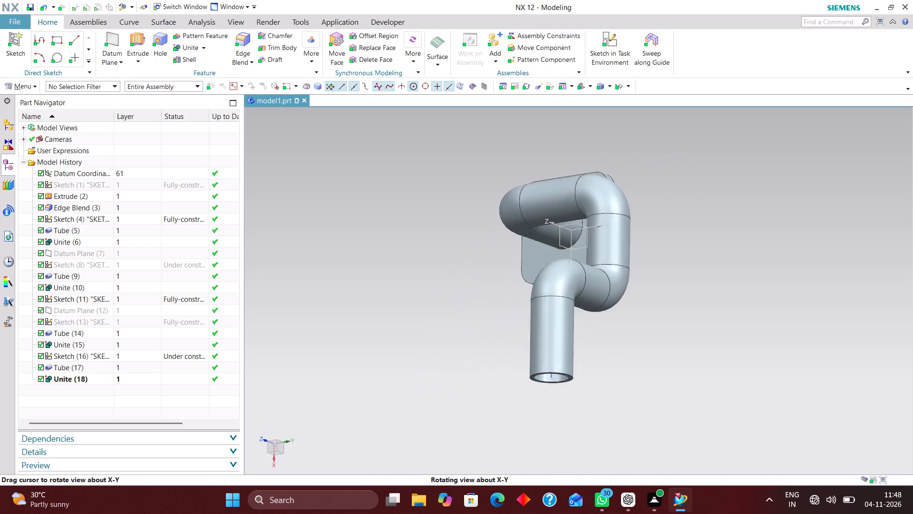
middle_click_drag(641, 363, 709, 311)
scroll(711, 310, "up", 1)
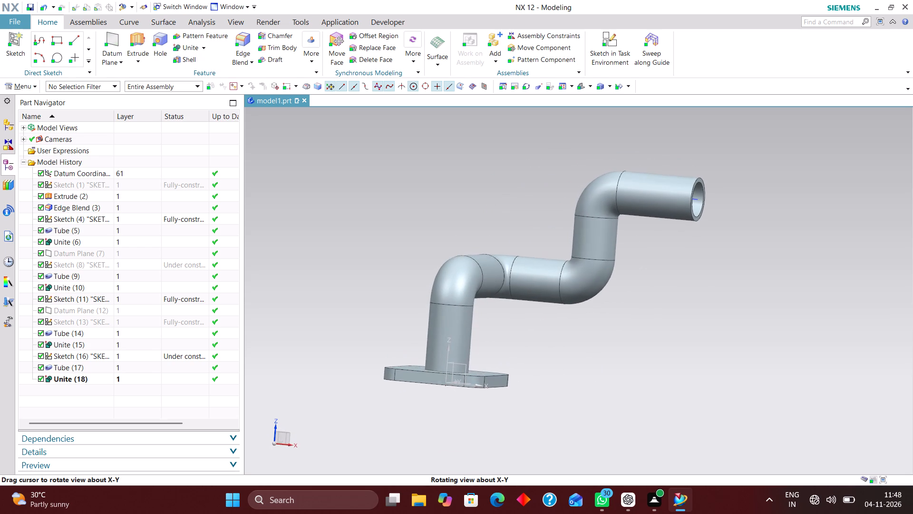
middle_click_drag(709, 311, 709, 312)
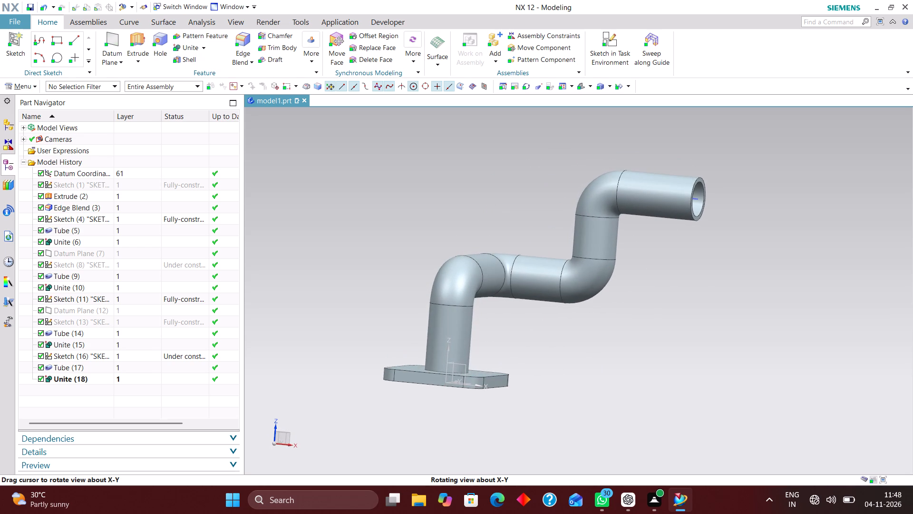
middle_click_drag(709, 312, 703, 312)
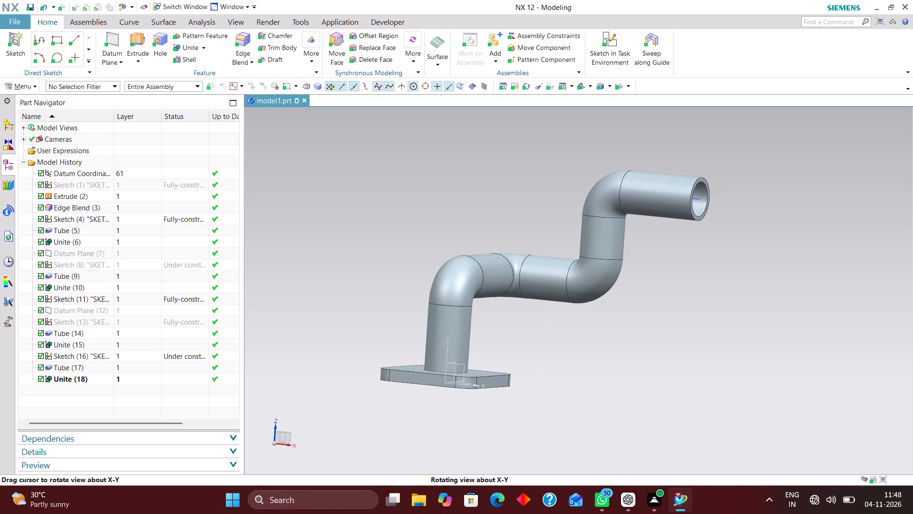
middle_click_drag(703, 312, 685, 312)
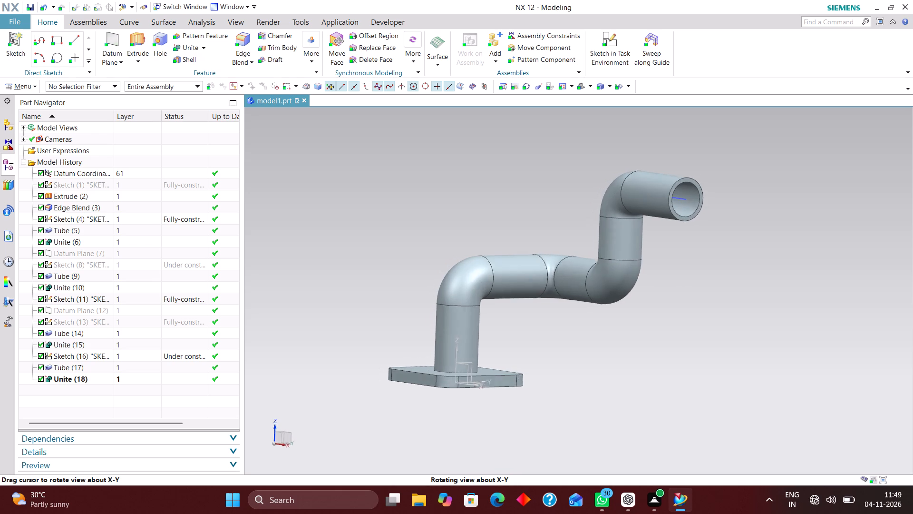
middle_click_drag(685, 312, 678, 316)
left_click(584, 87)
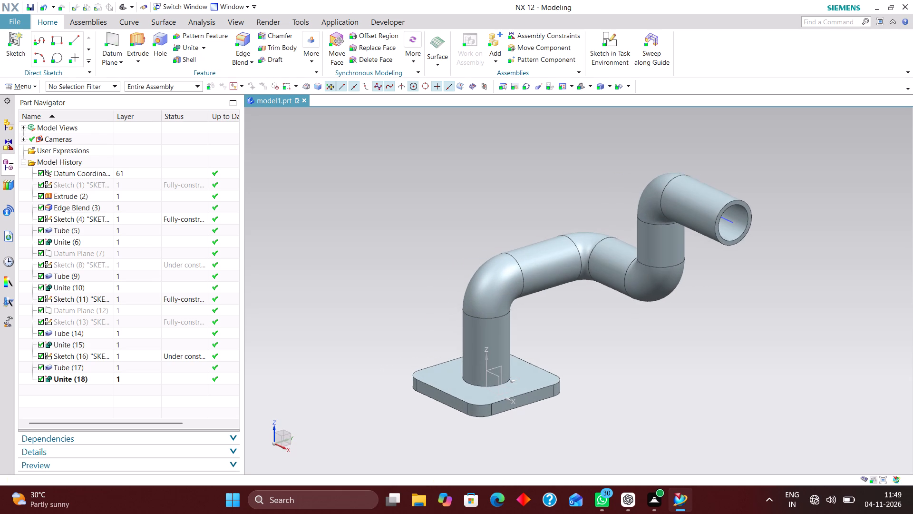
scroll(538, 242, "down", 1)
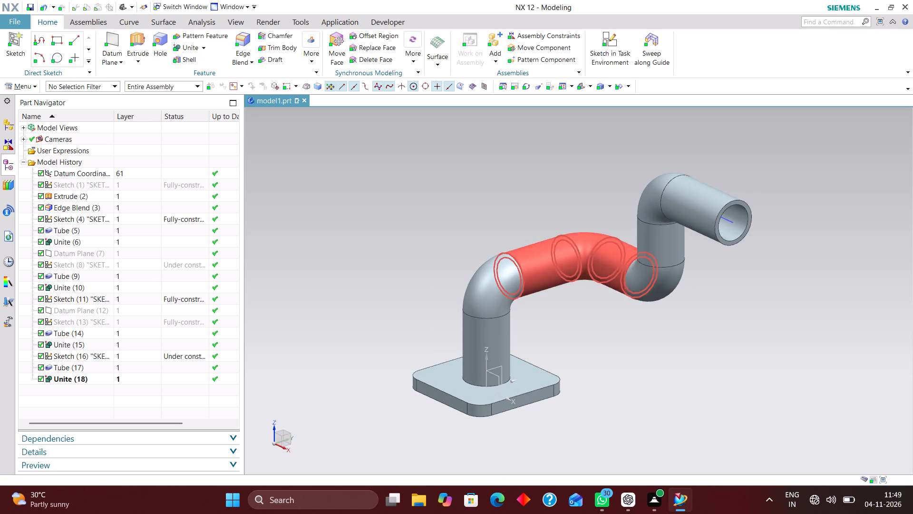
scroll(538, 242, "down", 1)
scroll(631, 281, "up", 3)
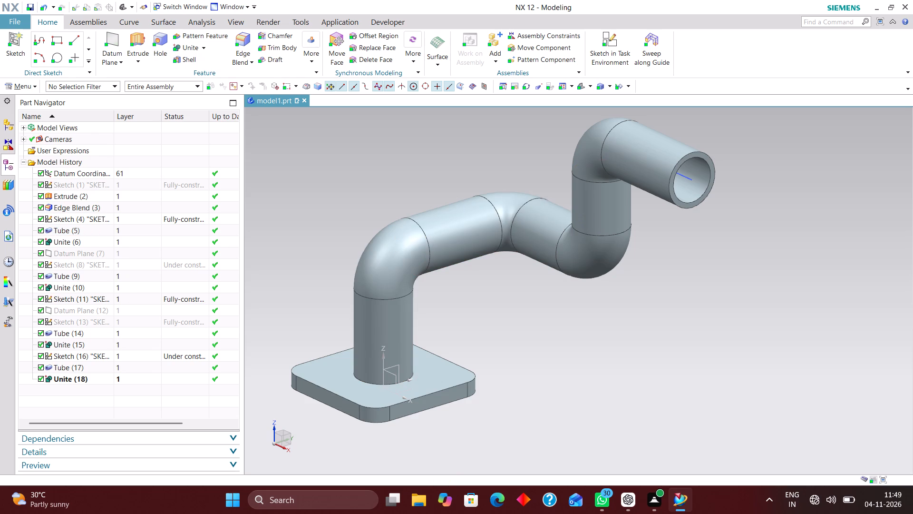
Reopen Sketch (16) with rollback, dimension the vertical line's lower end 250 mm above the X-axis, and finish the sketch.
left_click(143, 356)
right_click(145, 356)
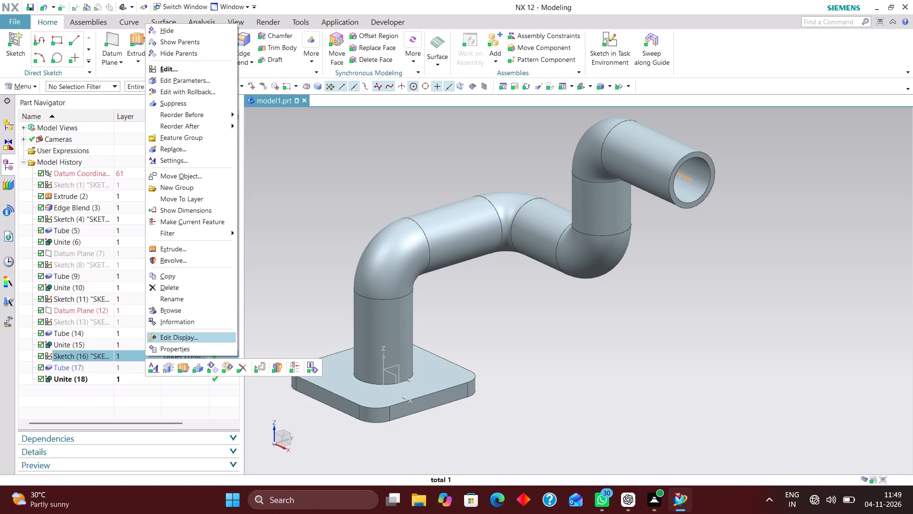
left_click(198, 89)
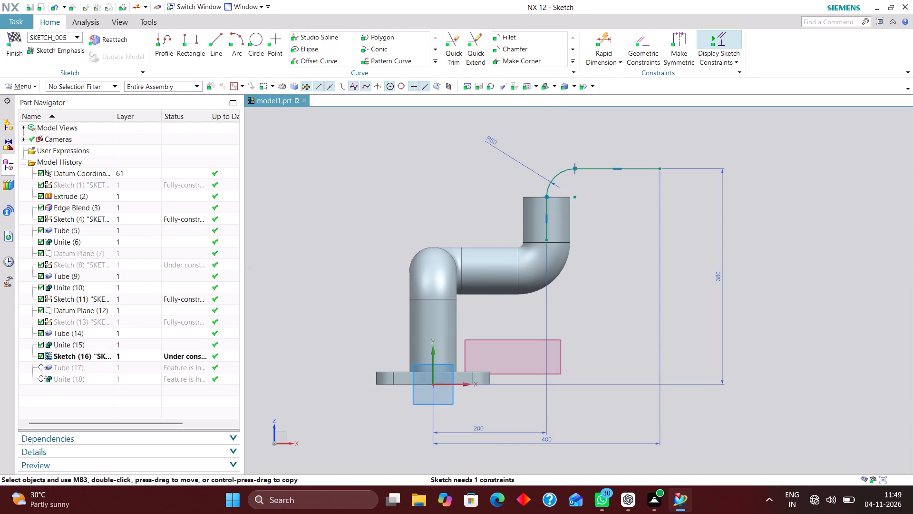
left_click(651, 40)
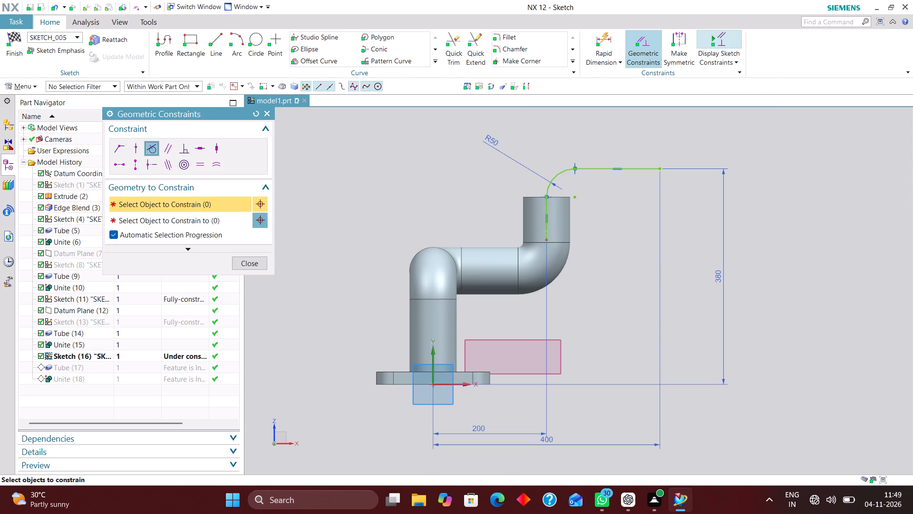
left_click(608, 40)
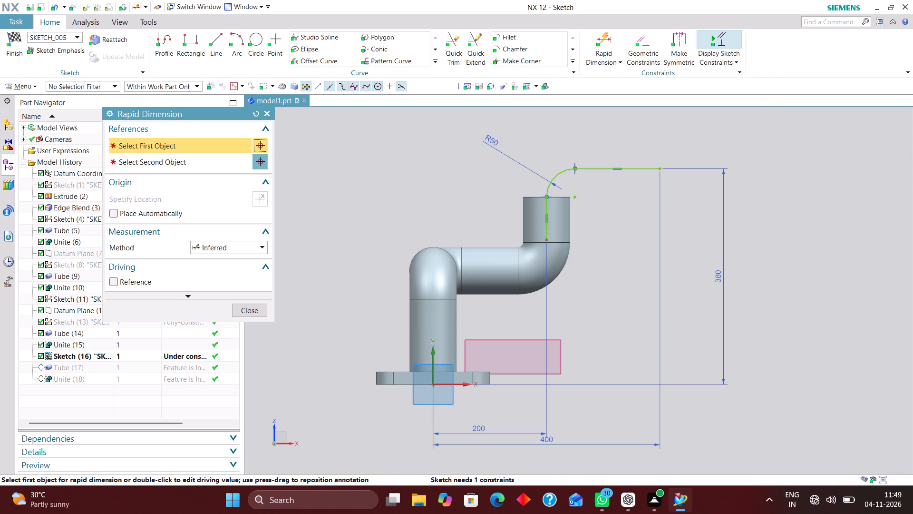
left_click(455, 386)
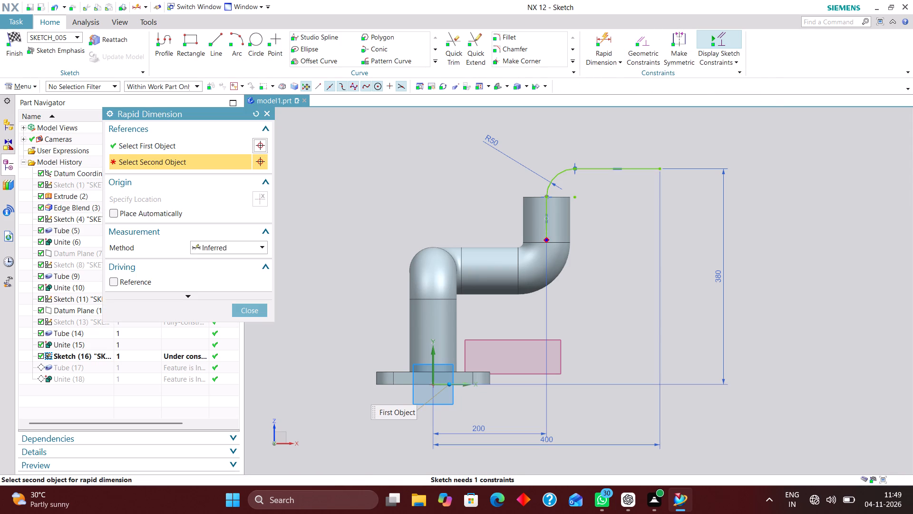
left_click(545, 241)
left_click(627, 310)
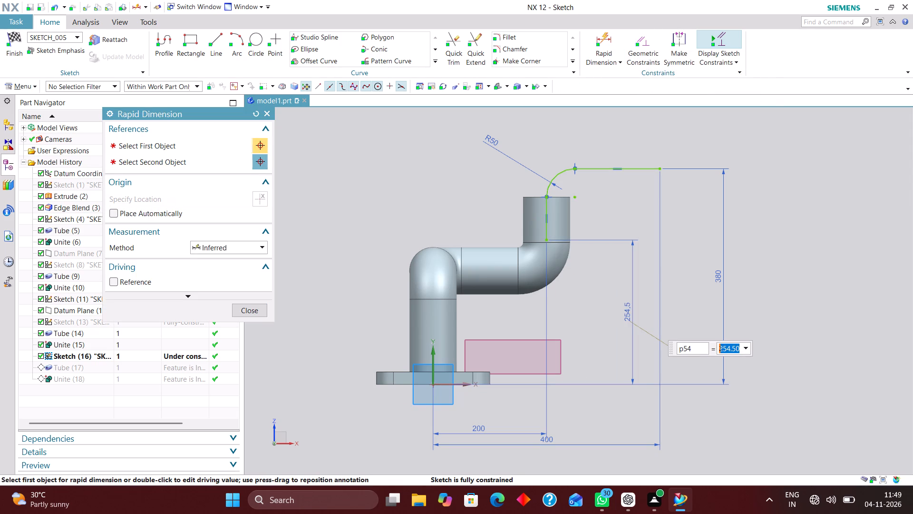
type("250")
key("Return")
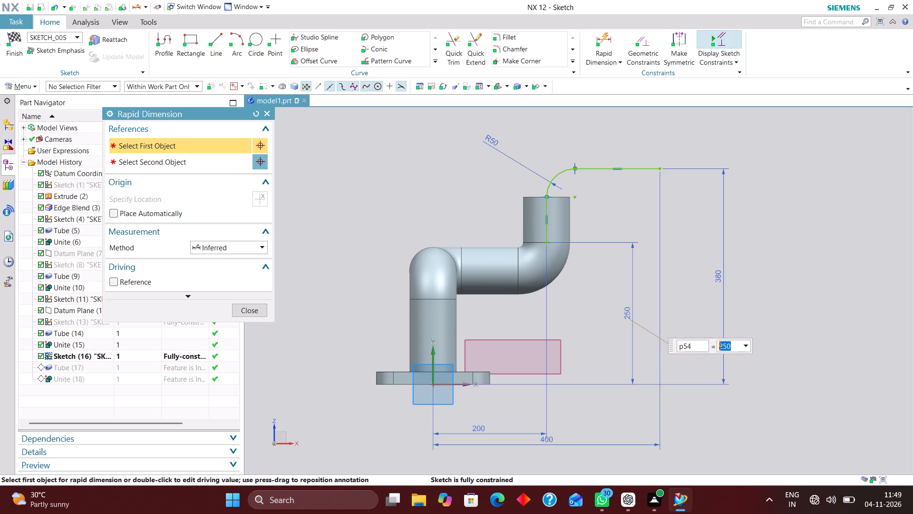
left_click(251, 310)
left_click(15, 38)
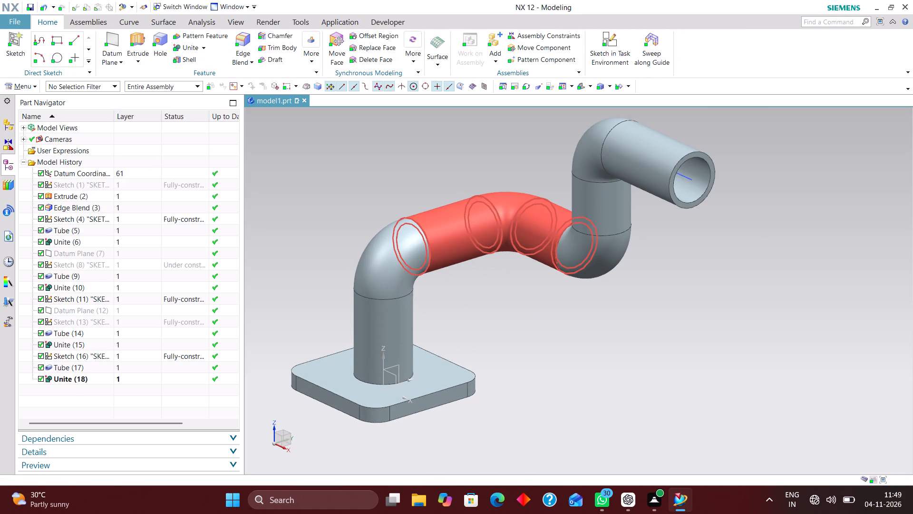
Examine the united connector from several angles, checking the bends and the open end of the uppermost tube.
middle_click_drag(687, 234, 678, 183)
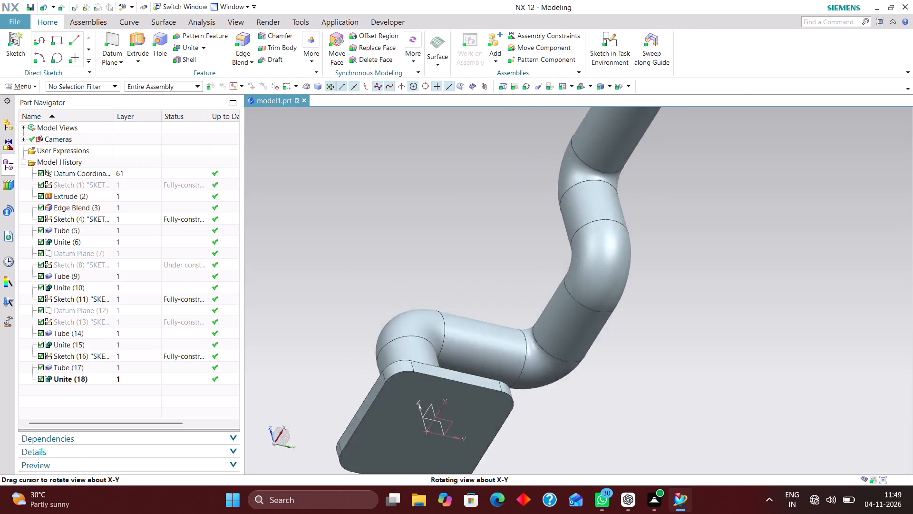
middle_click_drag(678, 183, 673, 228)
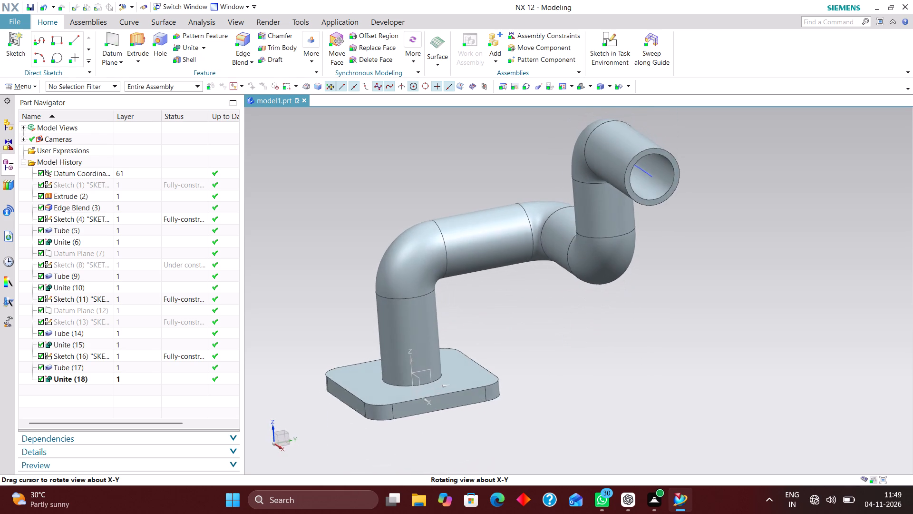
middle_click_drag(673, 228, 676, 227)
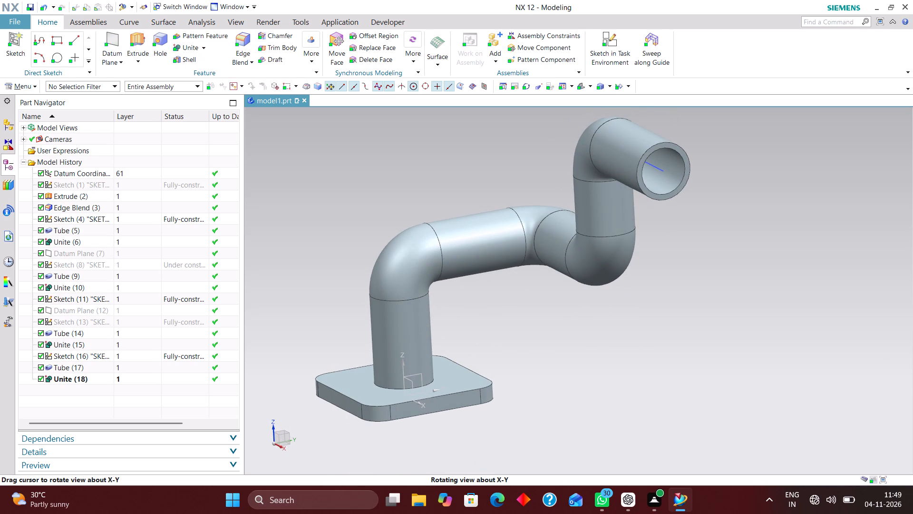
middle_click_drag(676, 227, 676, 227)
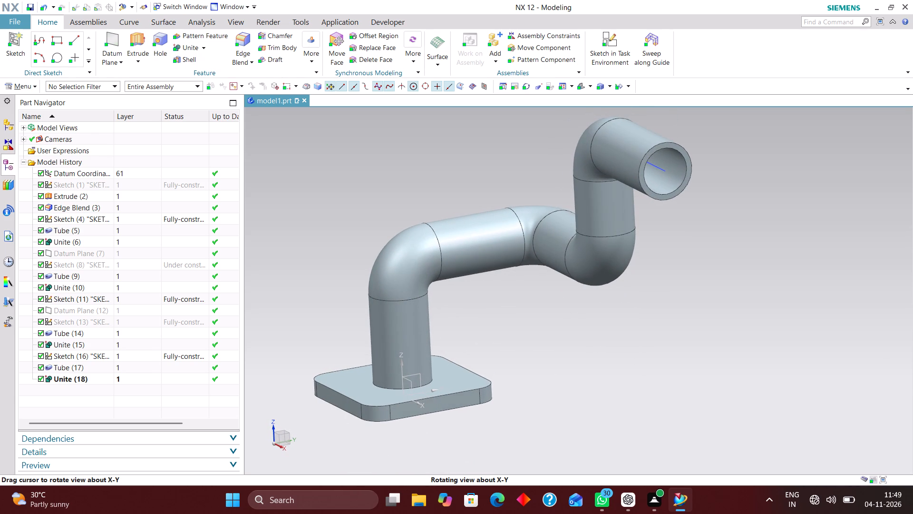
middle_click_drag(676, 227, 677, 226)
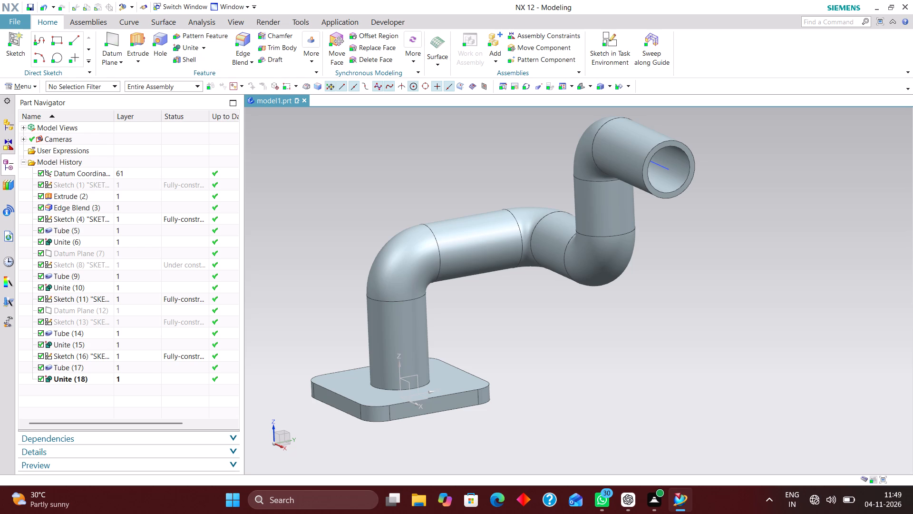
scroll(644, 275, "down", 1)
middle_click_drag(636, 300, 641, 298)
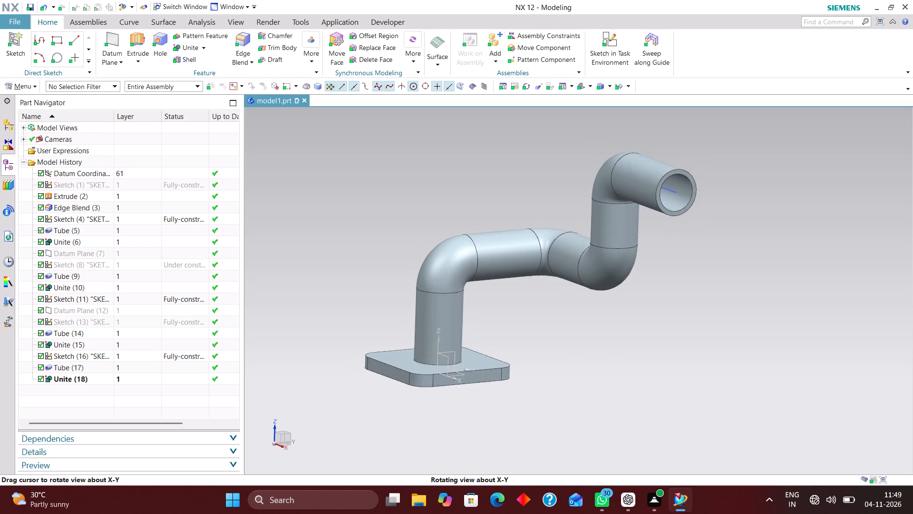
middle_click_drag(641, 298, 641, 299)
scroll(663, 225, "up", 4)
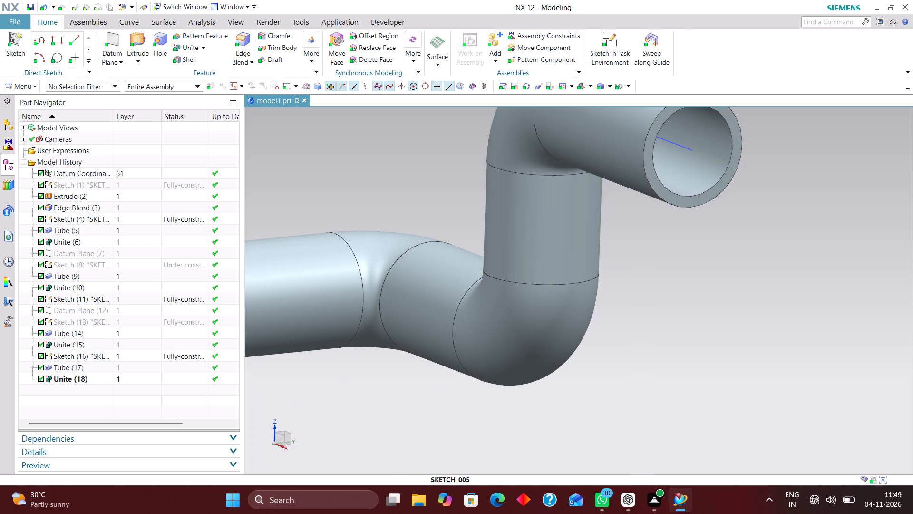
scroll(592, 246, "down", 2)
middle_click_drag(612, 300, 624, 312)
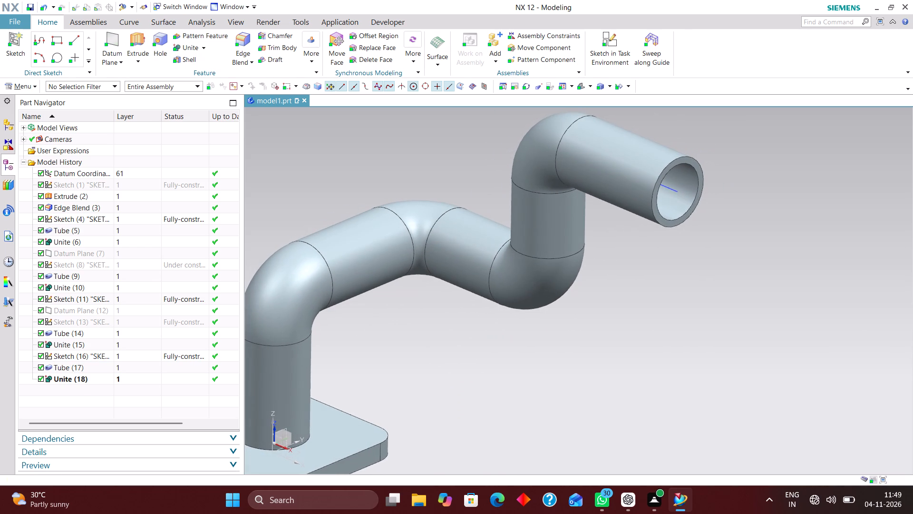
Reopen Sketch (8) with rollback, dimension the vertical line's lower end 50 mm from the X-axis, and finish the sketch.
left_click(135, 262)
right_click(134, 263)
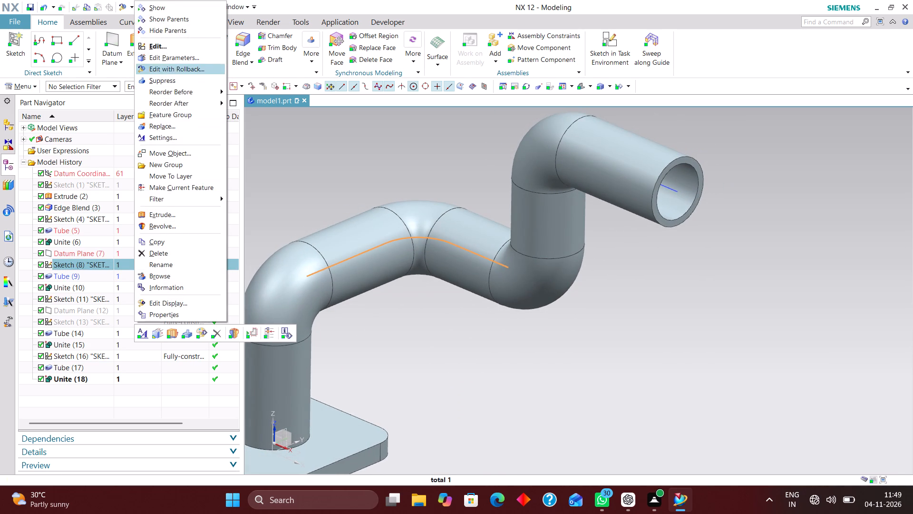
left_click(208, 73)
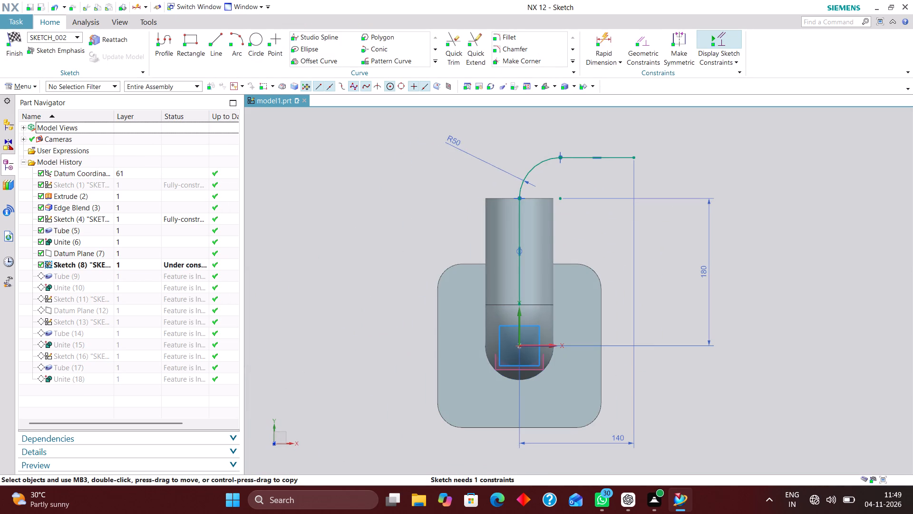
left_click(646, 45)
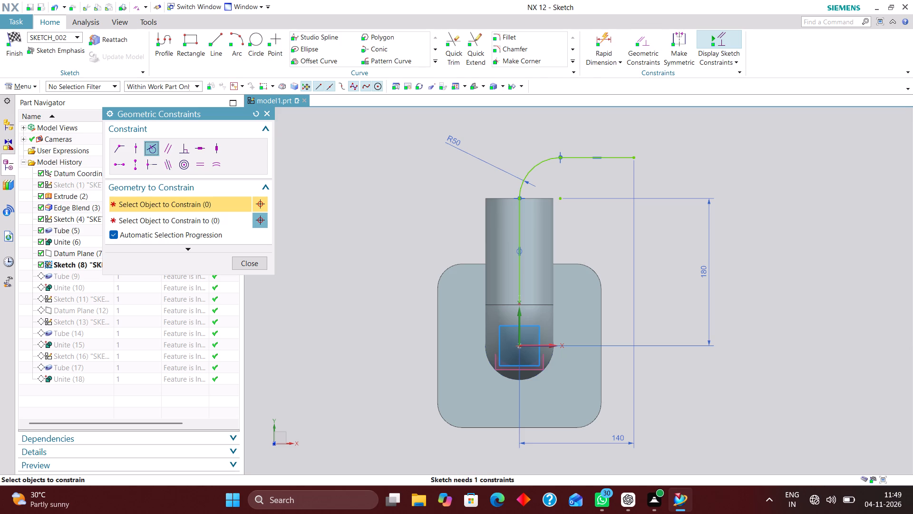
left_click(615, 42)
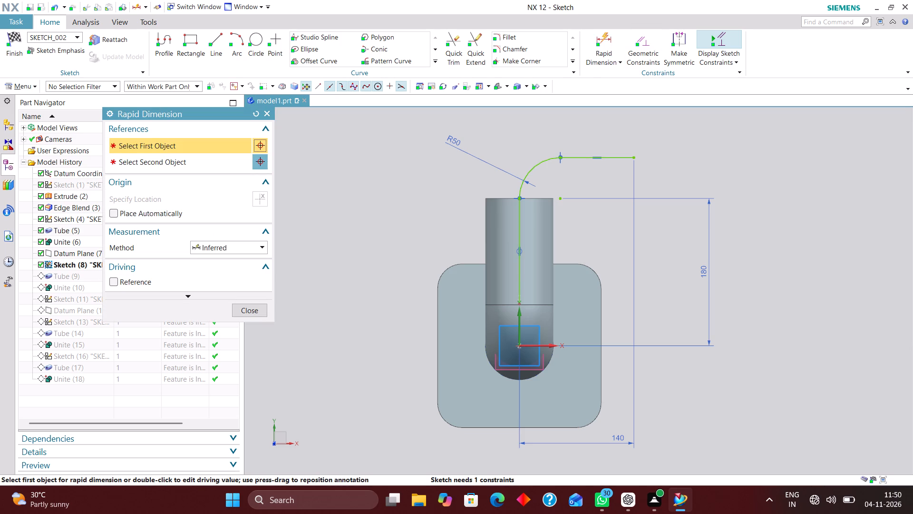
left_click(533, 346)
left_click(520, 305)
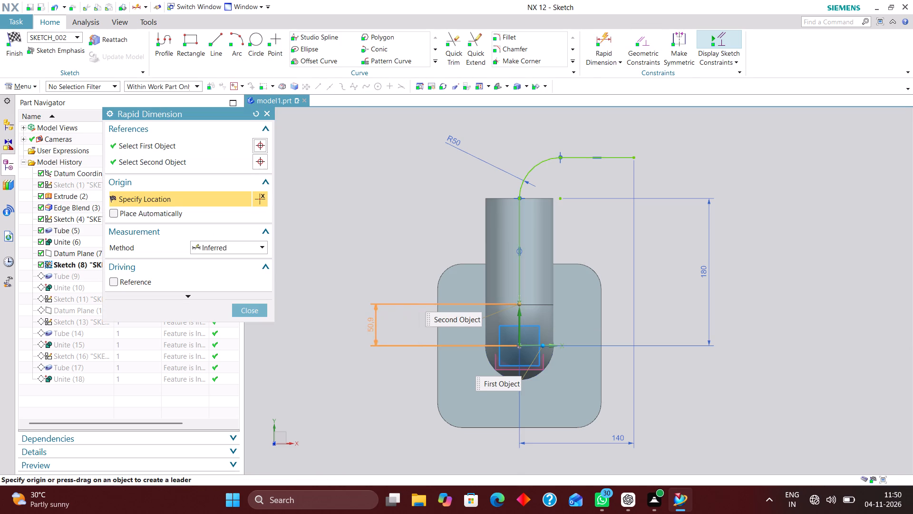
left_click(369, 327)
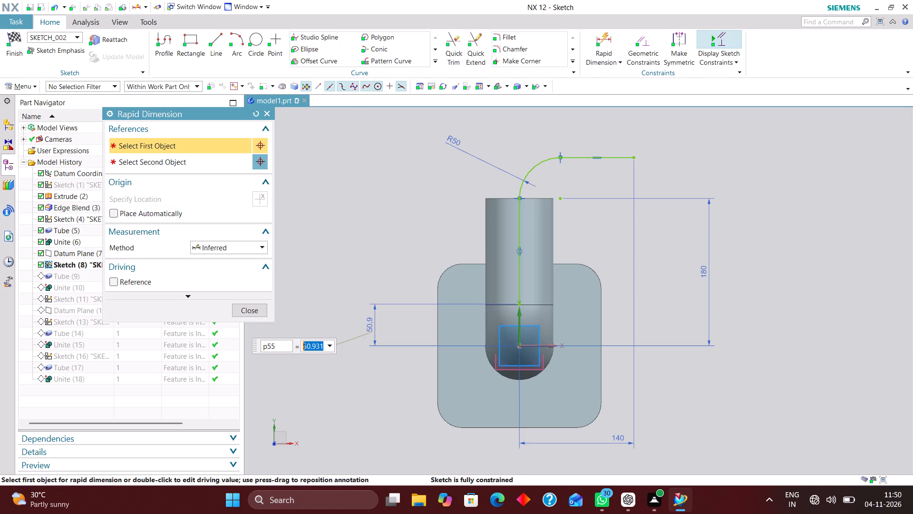
type("50")
key("Return")
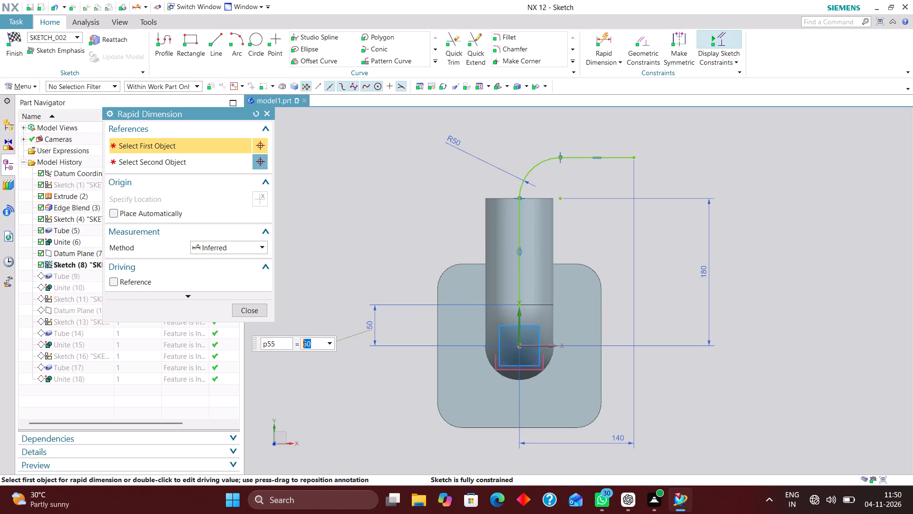
left_click(246, 309)
left_click(17, 38)
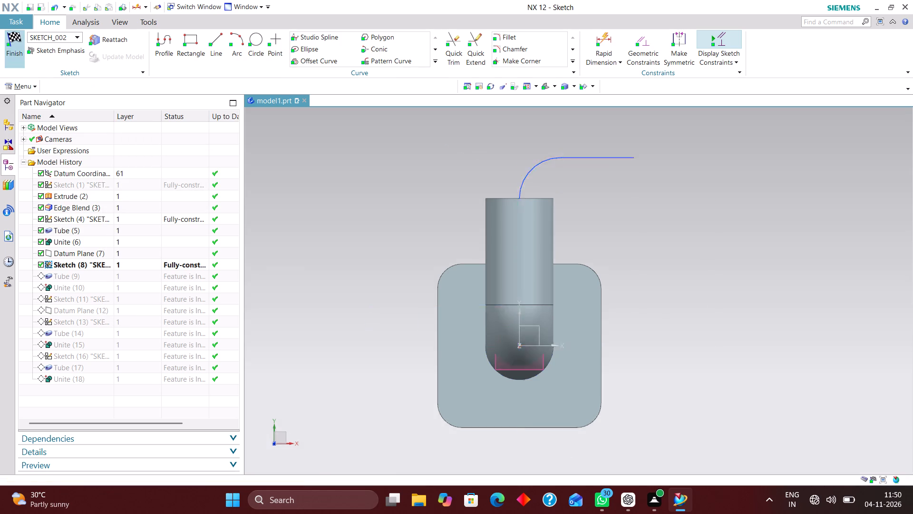
Start a new task-environment sketch on the datum coordinate system's YZ plane at the base plate.
scroll(520, 321, "down", 1)
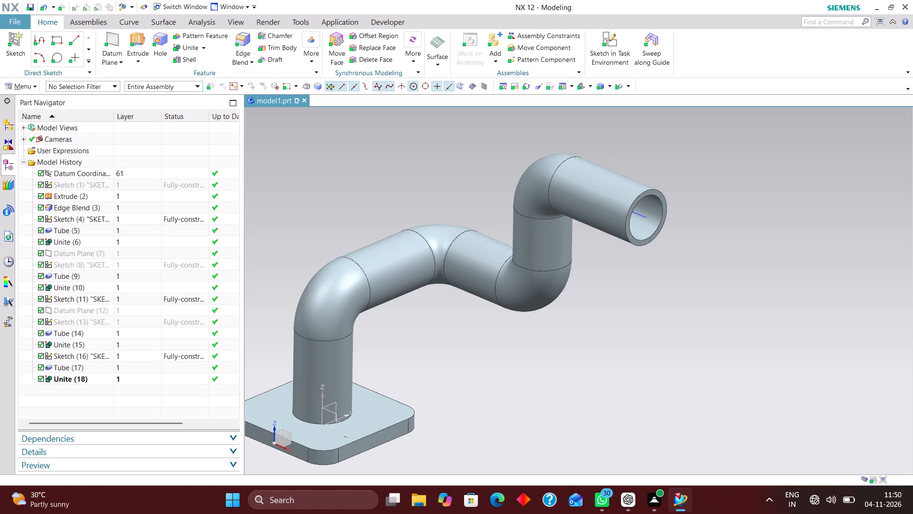
scroll(574, 306, "down", 1)
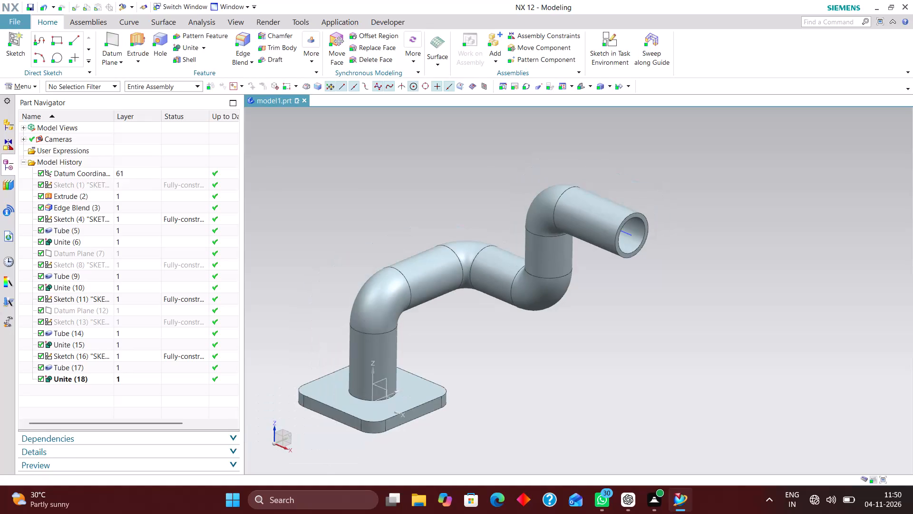
left_click(616, 45)
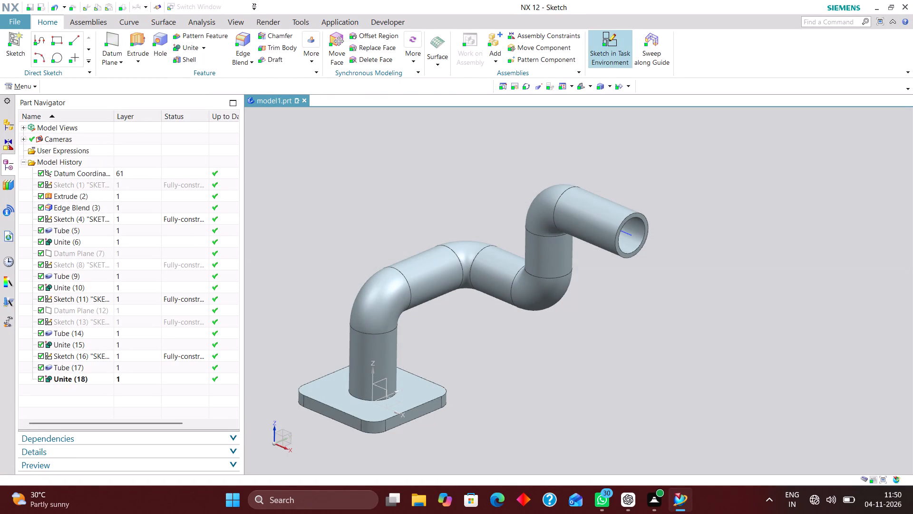
left_click(385, 380)
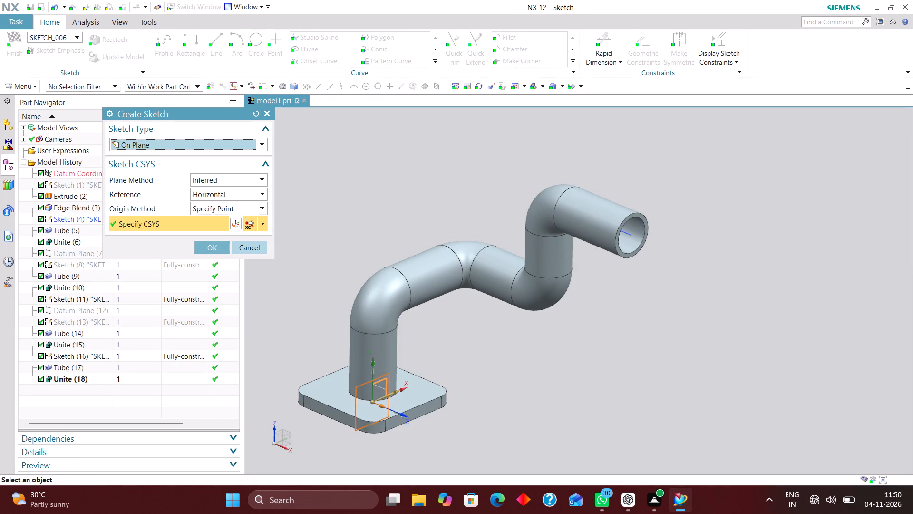
left_click(213, 248)
Draw a 126 mm diameter circle centred on the open end of the uppermost tube.
scroll(343, 328, "down", 3)
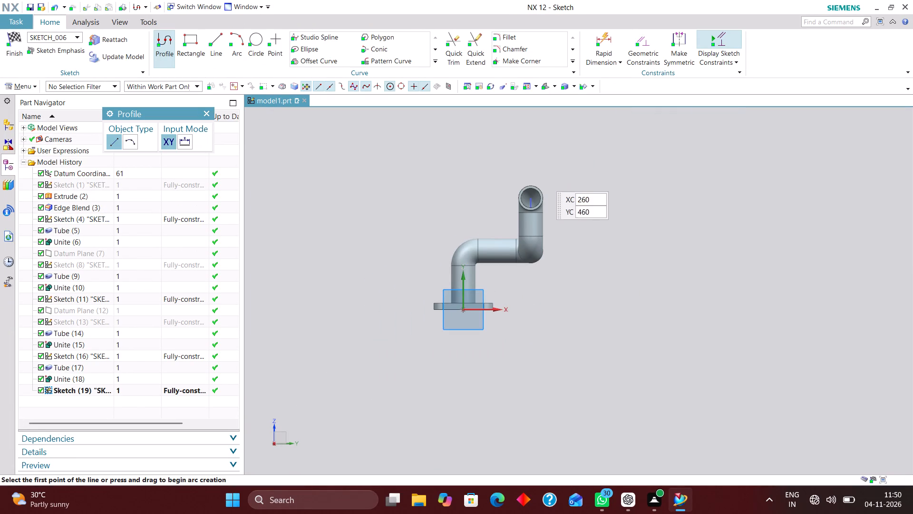
scroll(533, 195, "up", 5)
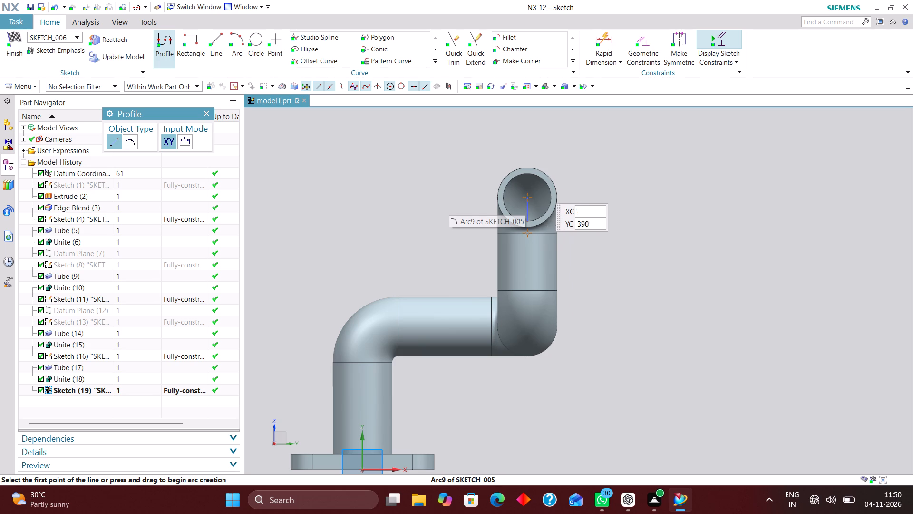
left_click(262, 41)
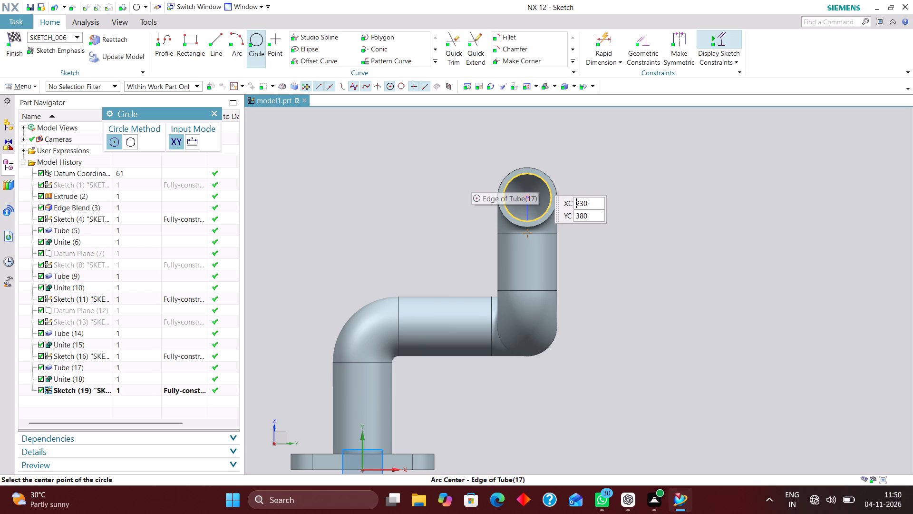
left_click(537, 214)
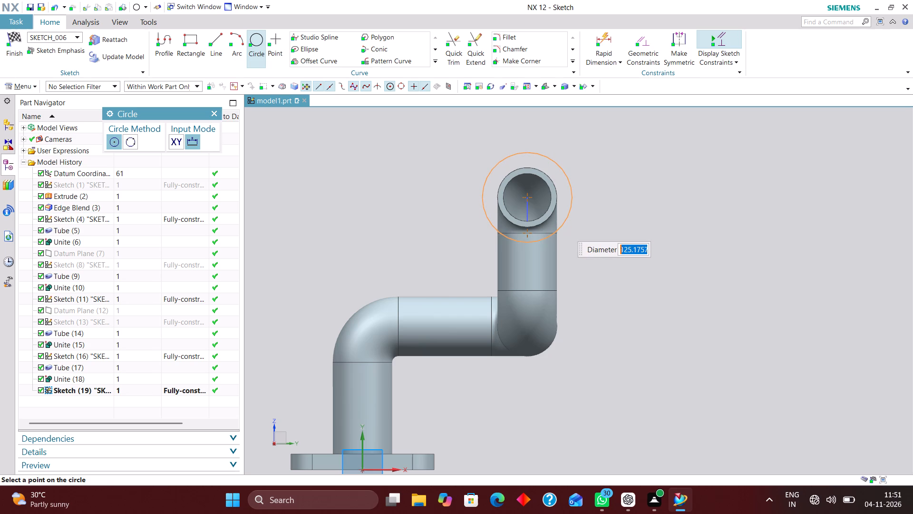
type("63")
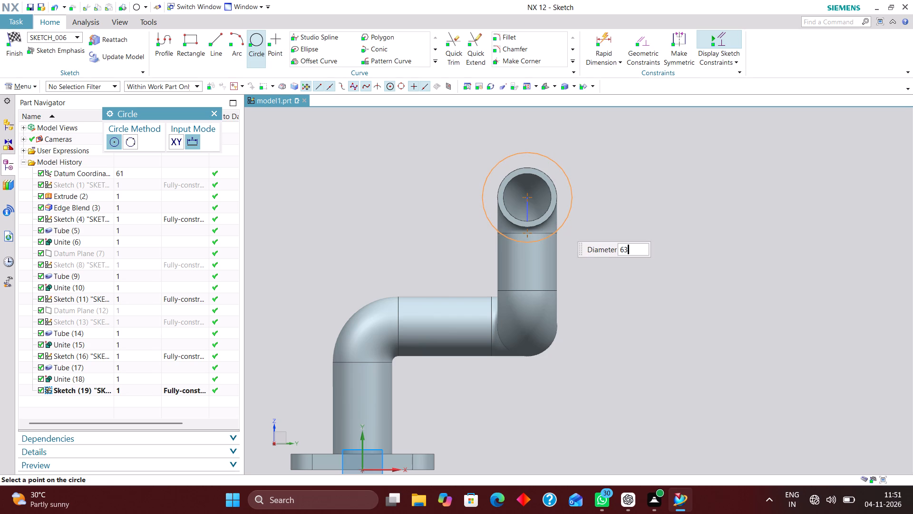
key("asterisk")
key("2")
key("Return")
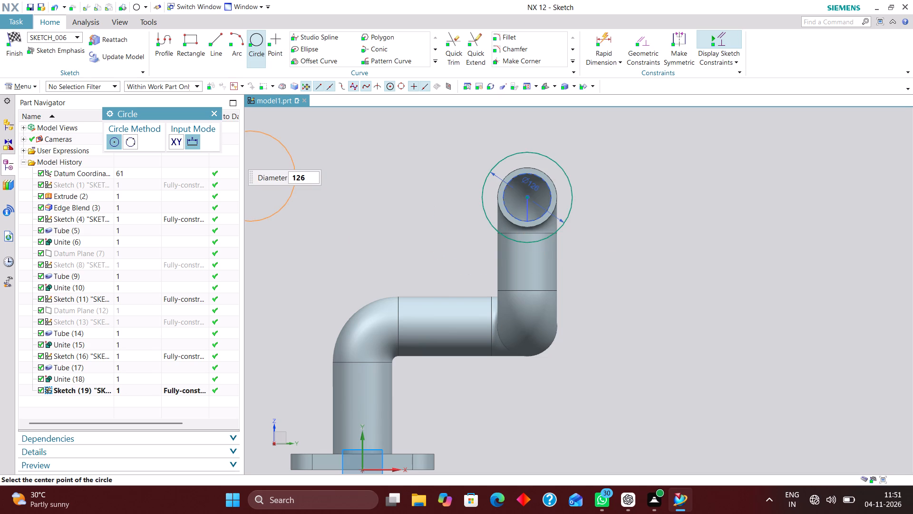
Draw two small circles, one on each side of the 126 mm circle, the left one about 21 mm in radius.
left_click(218, 112)
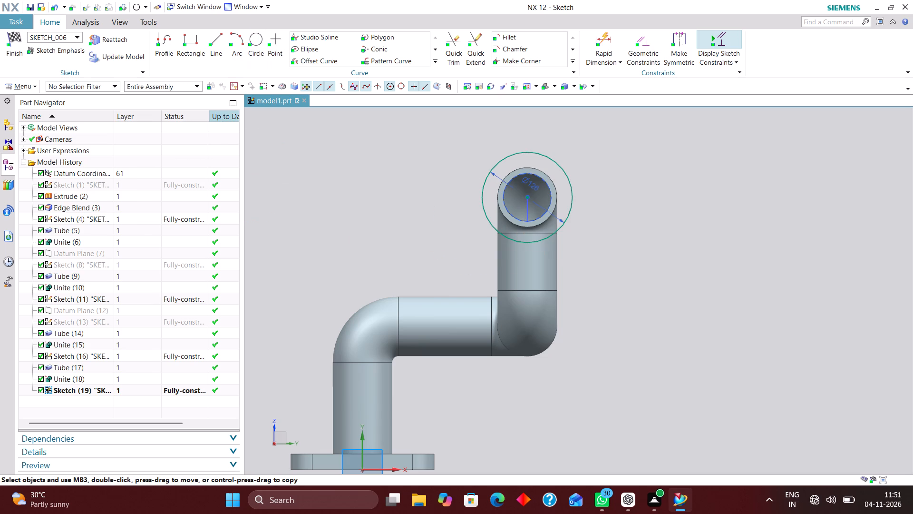
left_click(256, 41)
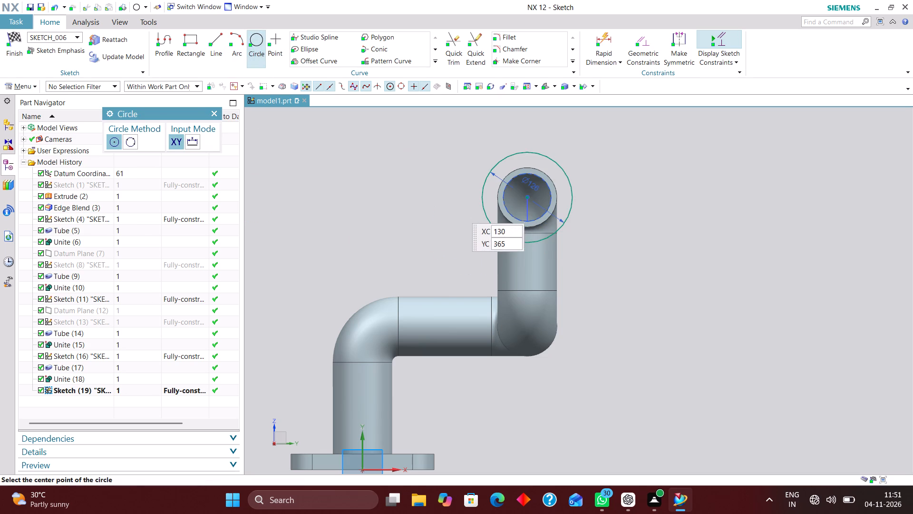
left_click(448, 203)
left_click(457, 215)
left_click(609, 202)
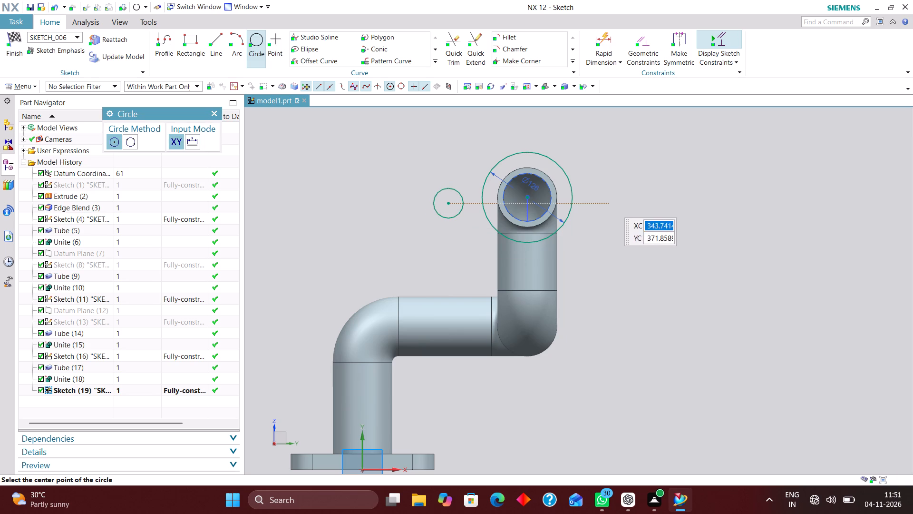
left_click(614, 215)
Dimension the left small circle's centre 380 mm vertically from the sketch's X-axis.
left_click(612, 41)
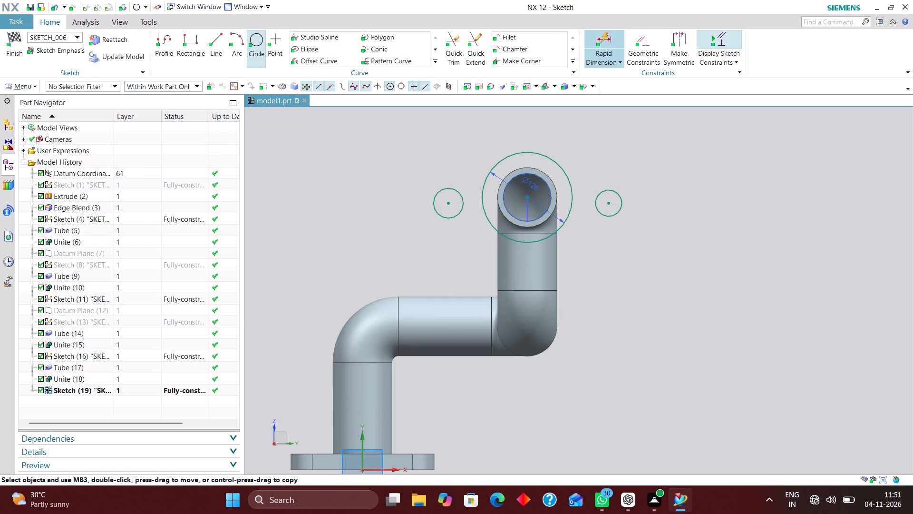
scroll(459, 154, "down", 1)
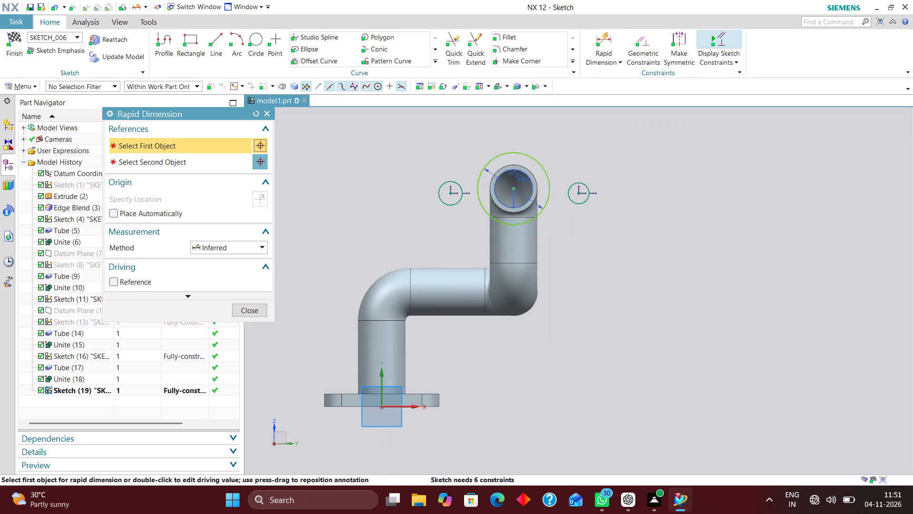
left_click(405, 406)
left_click(452, 193)
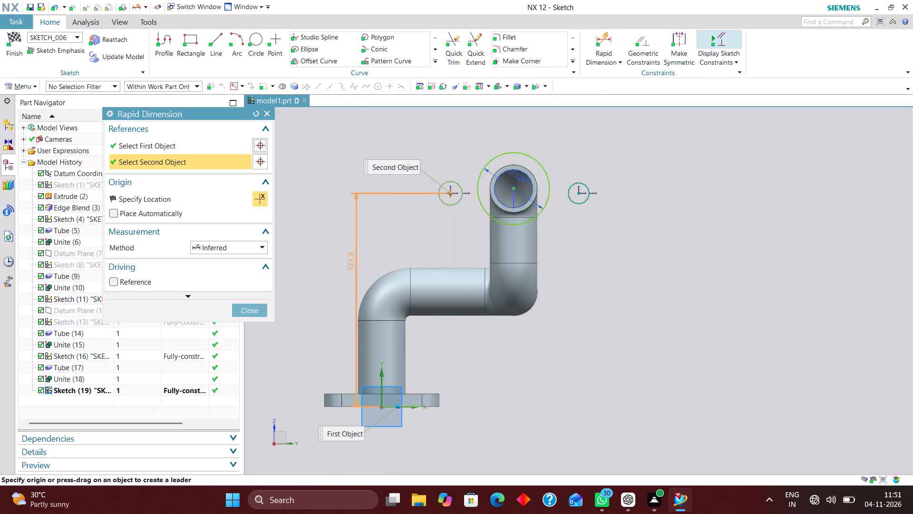
left_click(299, 275)
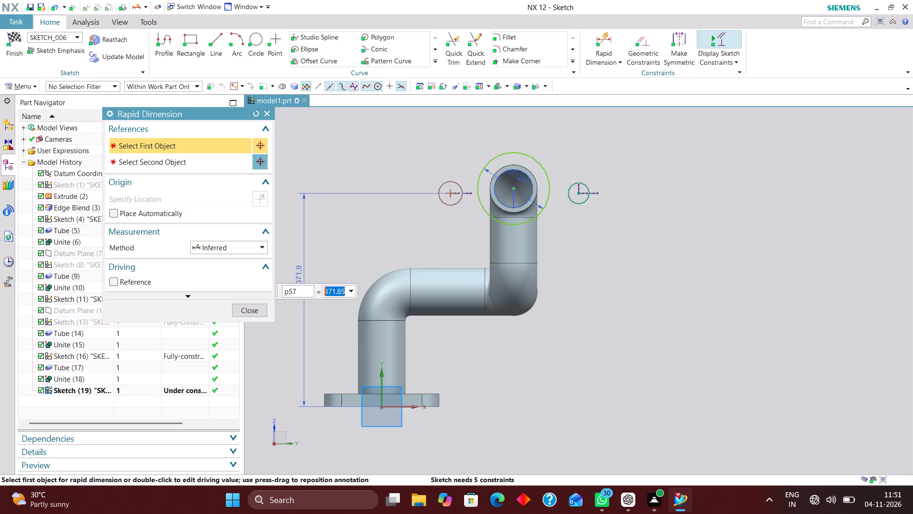
type("38")
key("0")
key("Return")
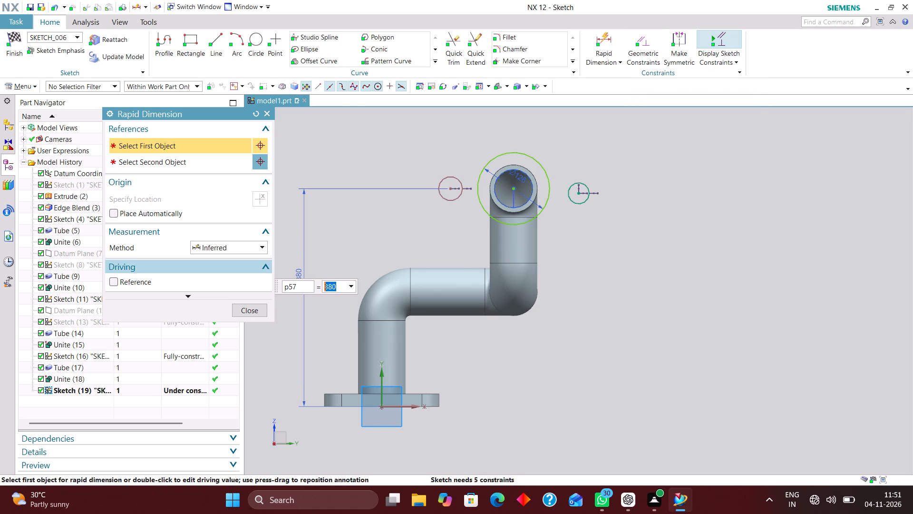
Add a 30 mm radial dimension to the left small circle.
left_click(244, 246)
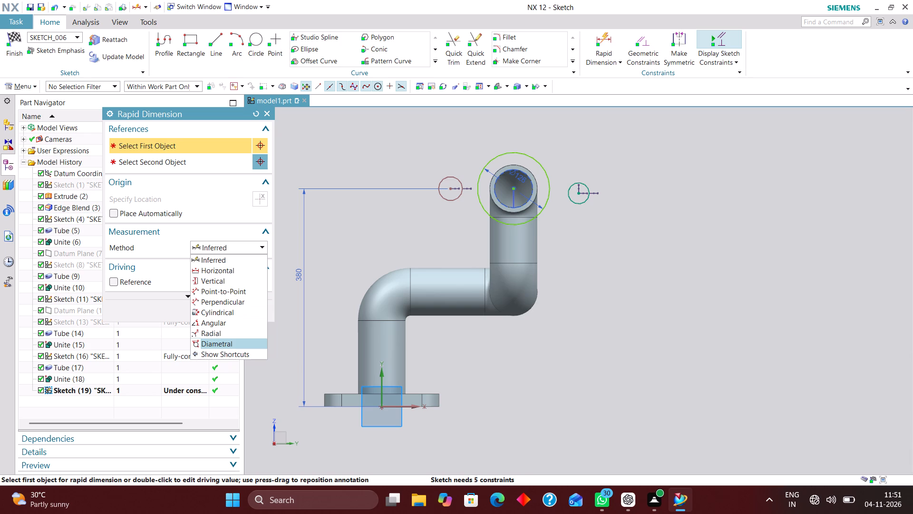
left_click(238, 333)
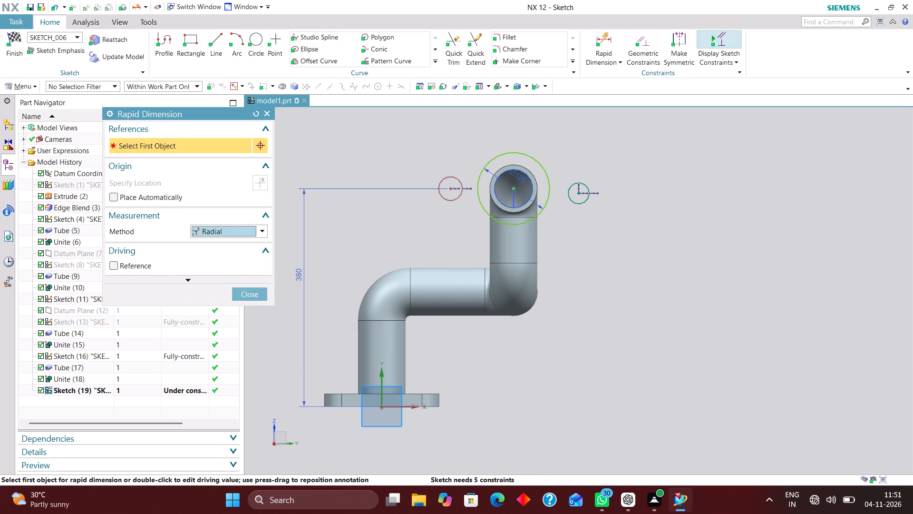
left_click(443, 181)
left_click(425, 159)
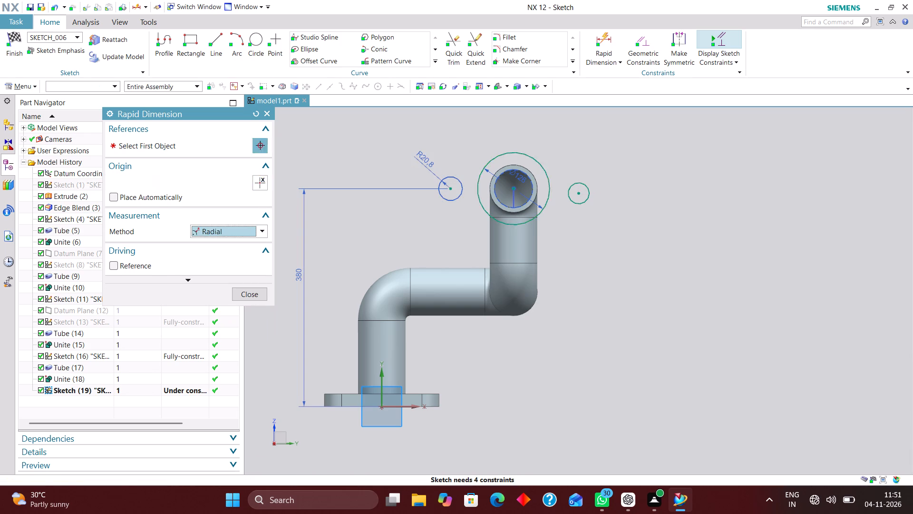
type("30")
key("Return")
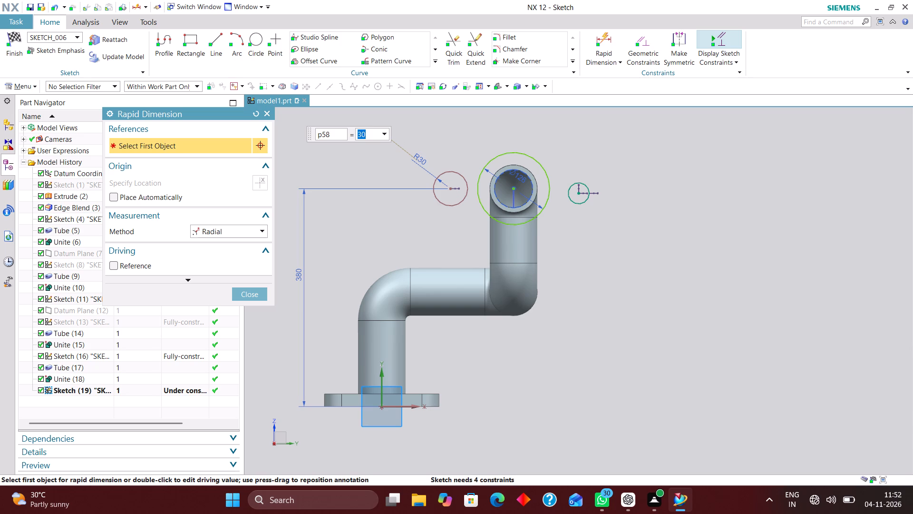
Dimension the horizontal distance from the left small circle's centre to the 126 mm circle's centre as 75 mm.
left_click(248, 237)
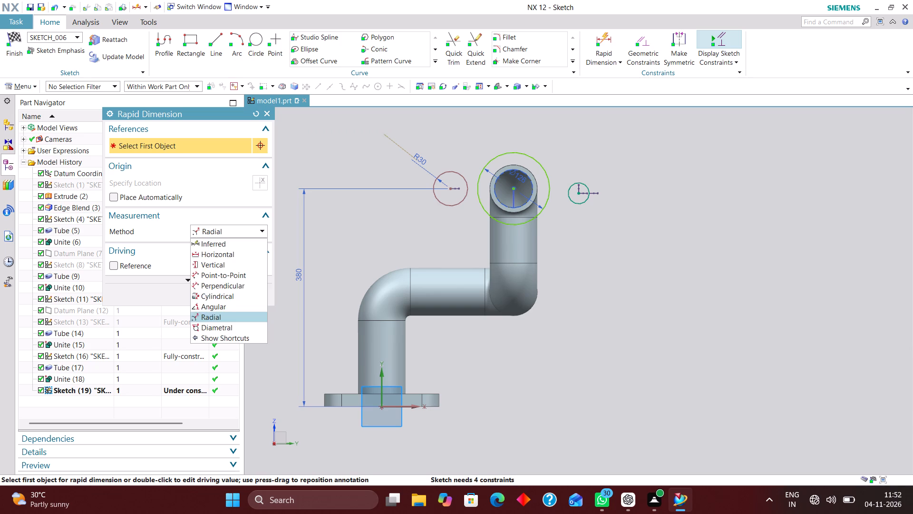
left_click(237, 244)
left_click(452, 189)
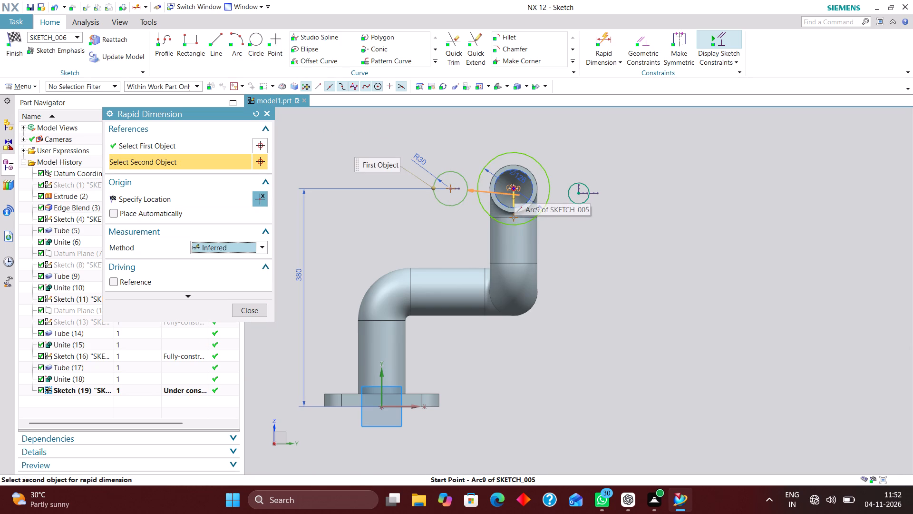
left_click(516, 188)
left_click(489, 346)
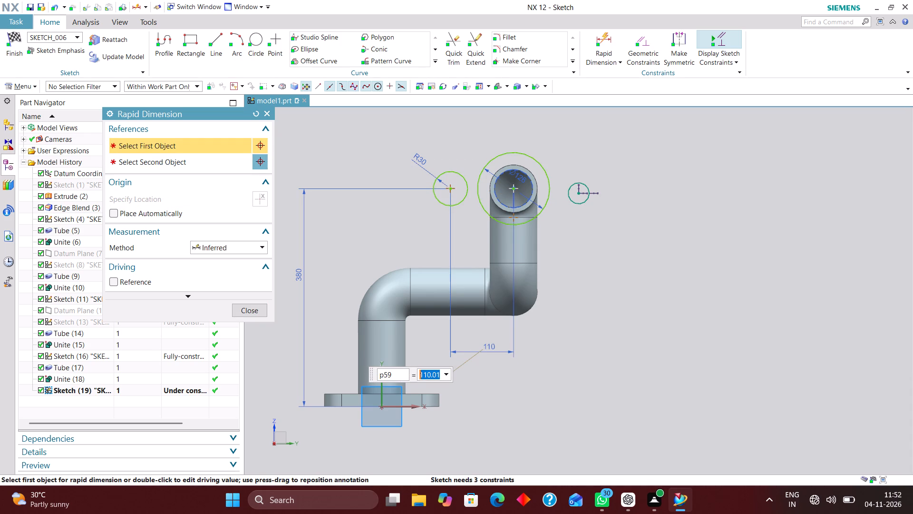
key("7")
key("5")
key("Return")
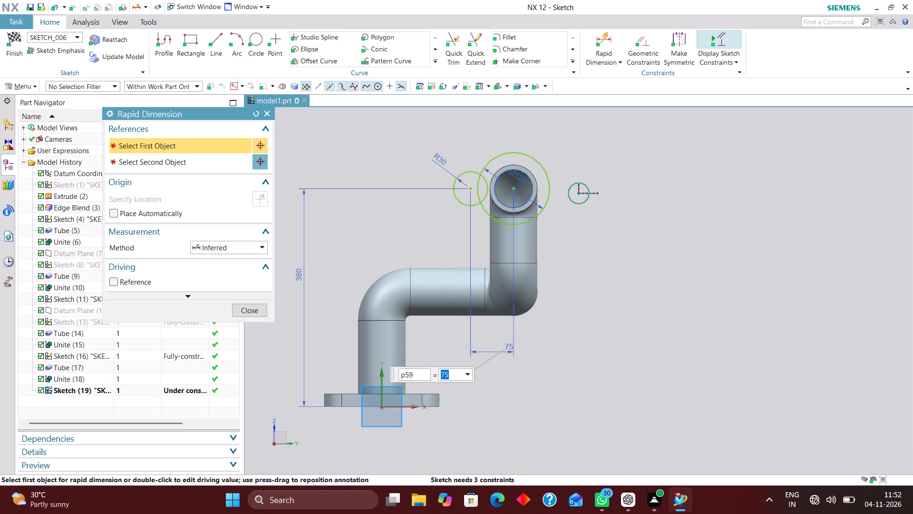
Dimension the horizontal distance between the two small circles' centres as 150 mm.
left_click(469, 189)
left_click(580, 194)
left_click(528, 127)
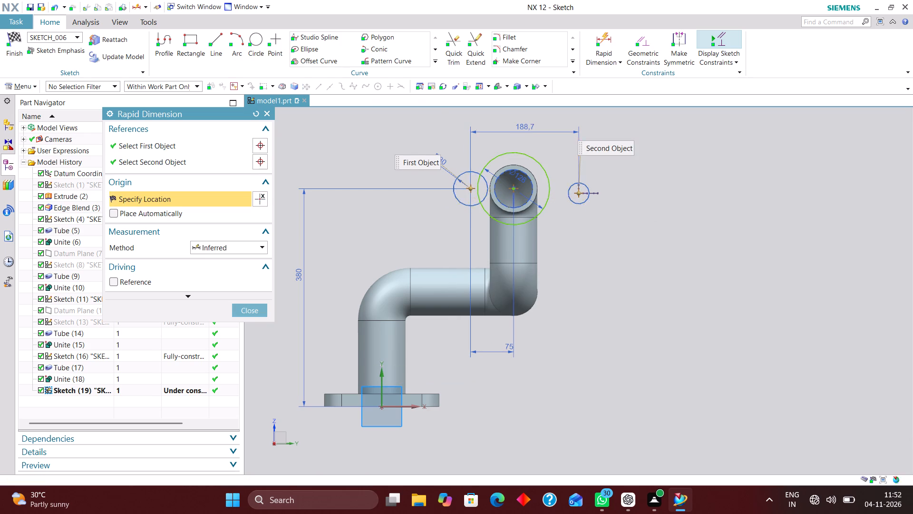
type("150")
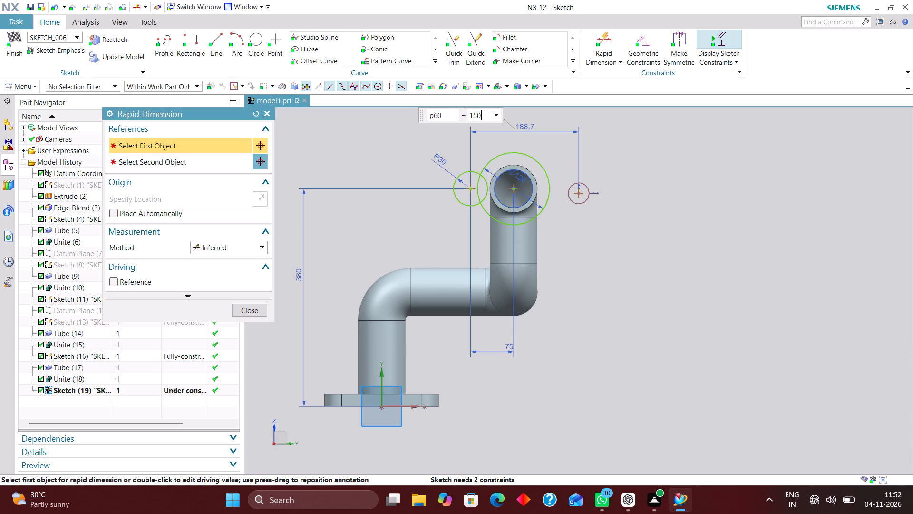
key("Return")
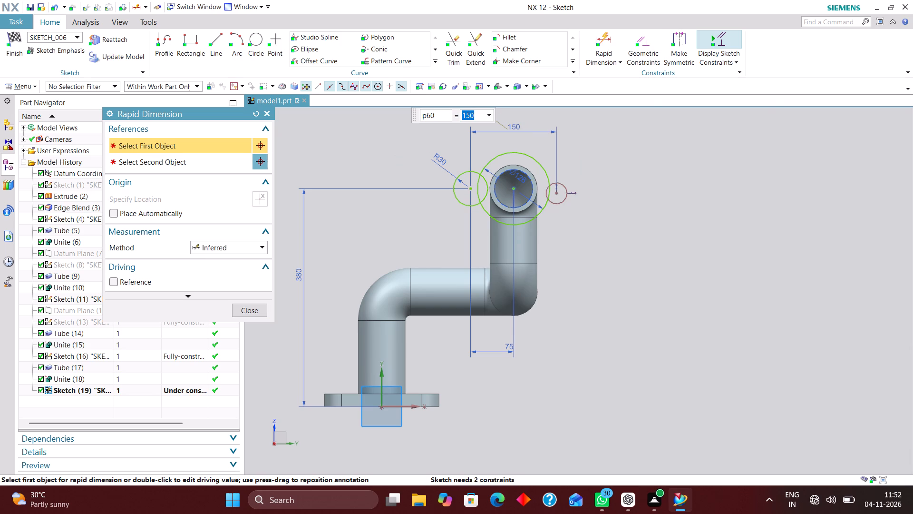
Constrain the two small circles with horizontally aligned centres and equal radii.
left_click(642, 35)
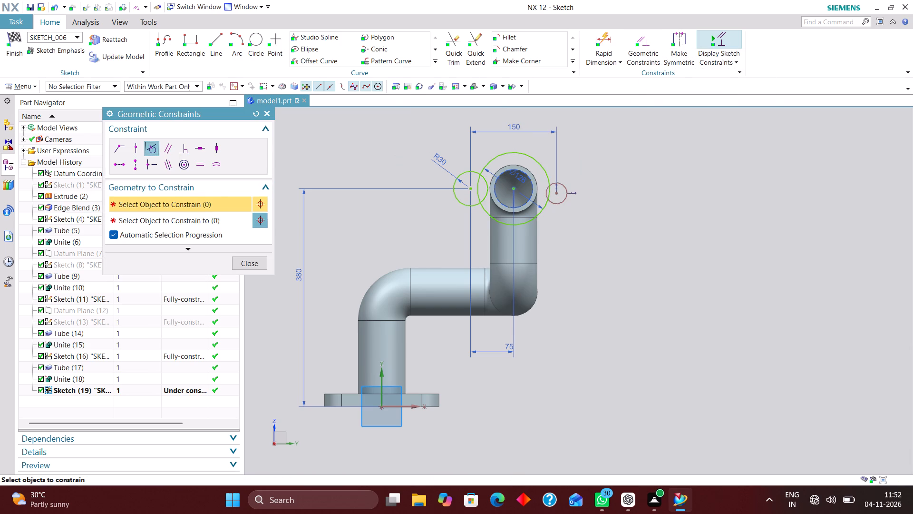
left_click(121, 162)
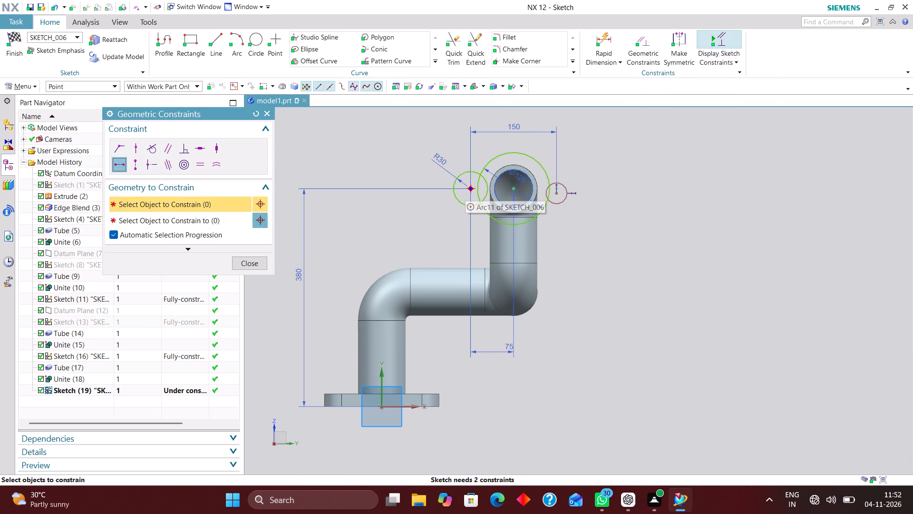
left_click(470, 188)
left_click(557, 193)
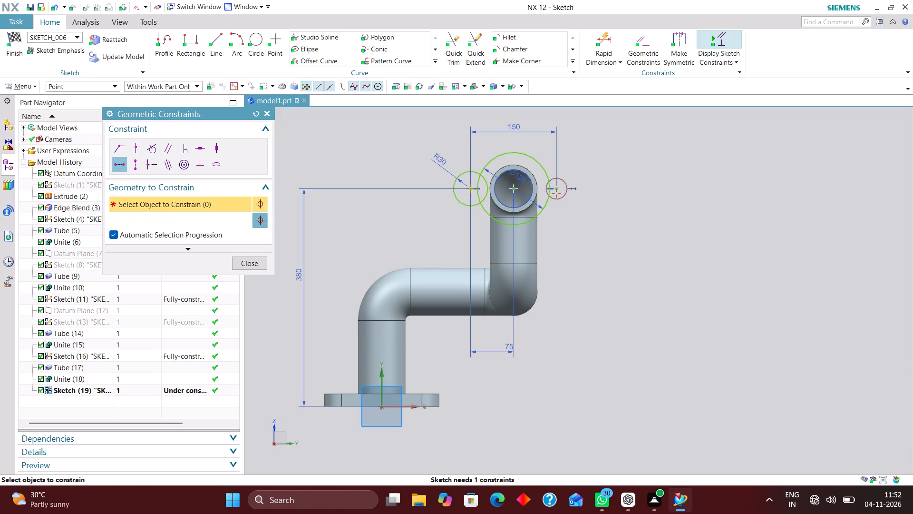
left_click(217, 165)
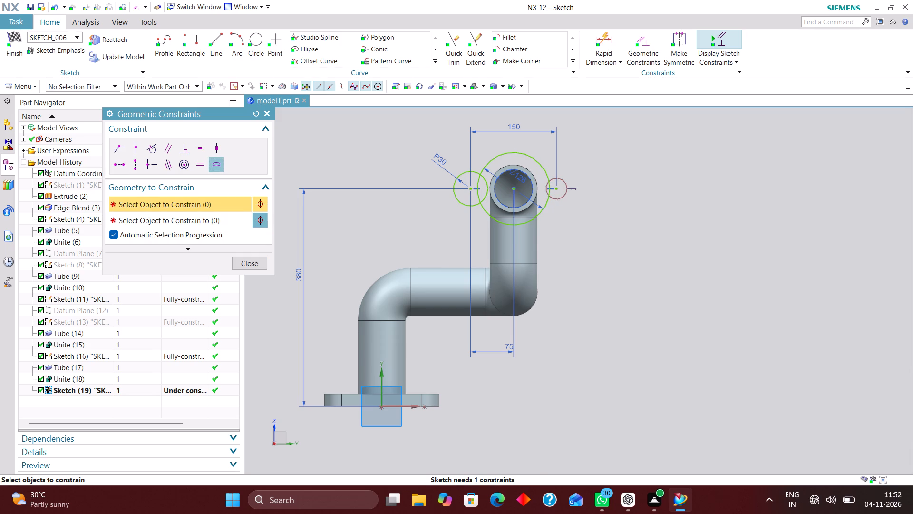
left_click(456, 177)
left_click(568, 183)
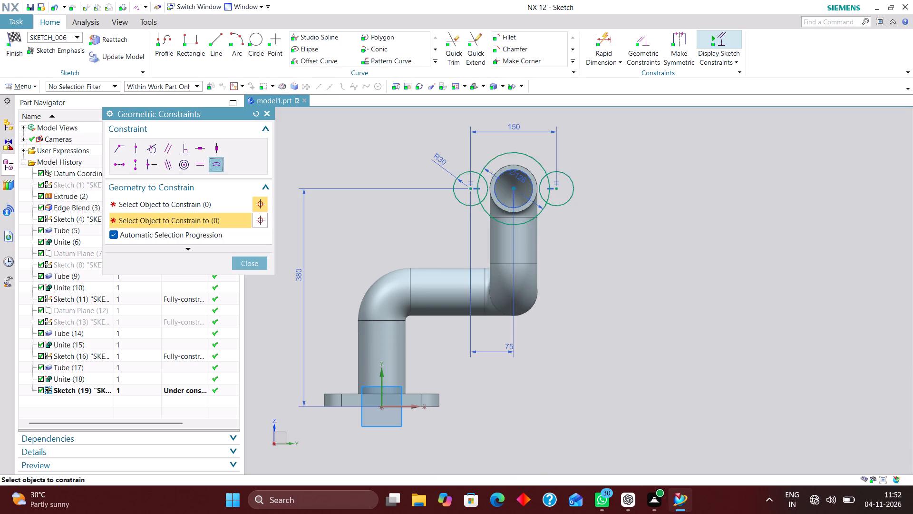
left_click(254, 263)
Draw four separate slanted lines, two above and two below, each spanning the gap between a small circle and the 126 mm circle.
scroll(505, 180, "up", 3)
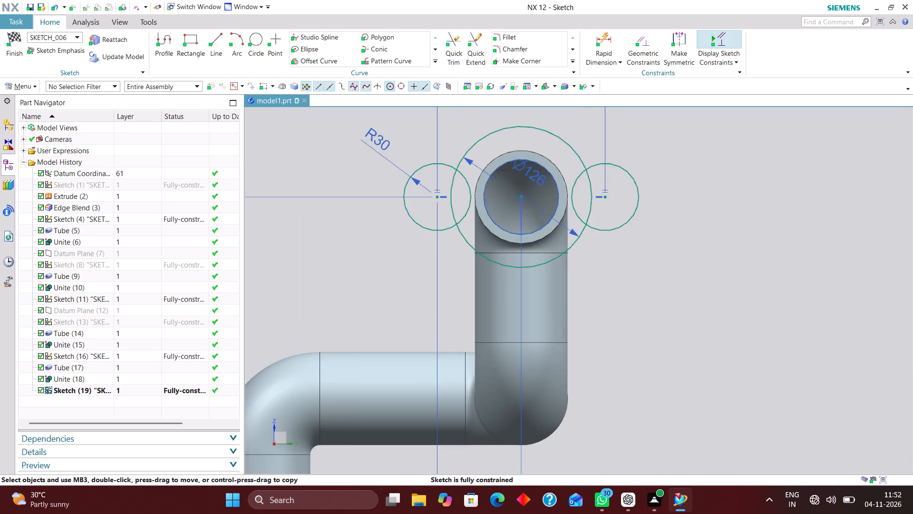
scroll(505, 179, "down", 4)
scroll(509, 194, "up", 3)
scroll(508, 222, "down", 2)
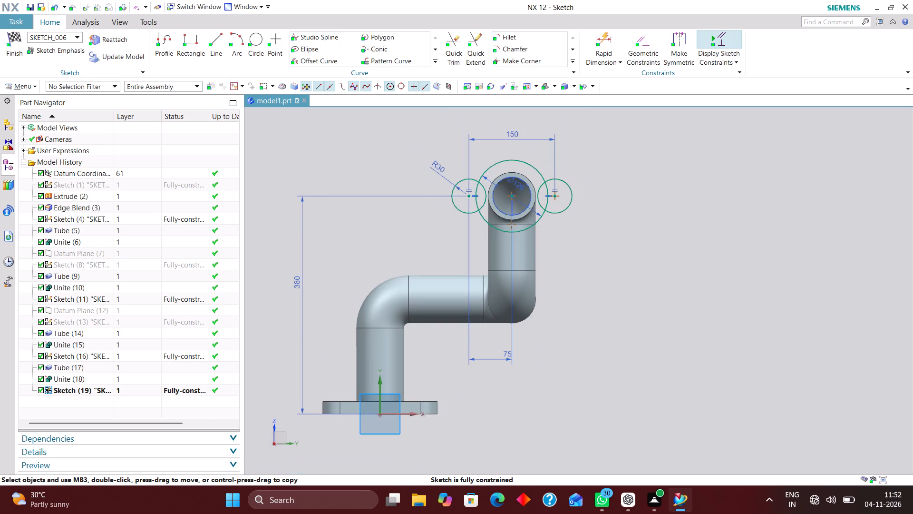
left_click(214, 45)
scroll(477, 159, "up", 3)
scroll(448, 187, "up", 3)
scroll(446, 180, "down", 5)
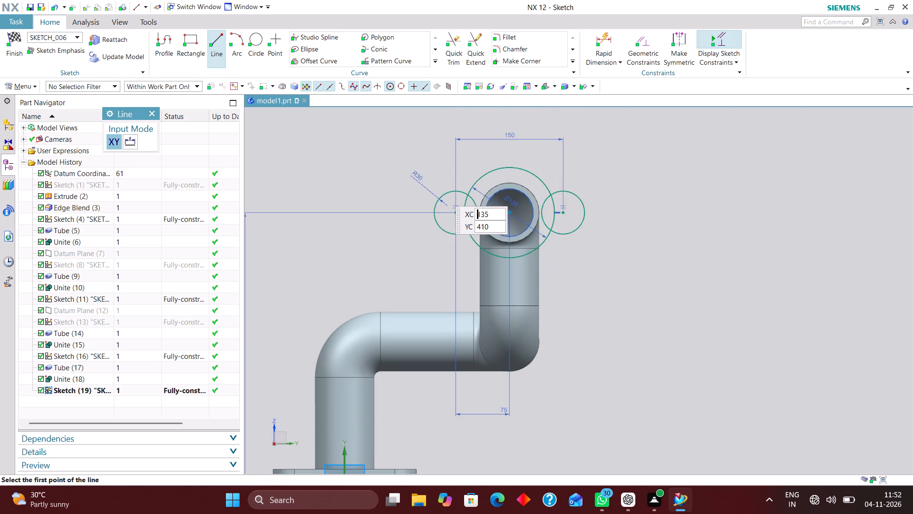
left_click(436, 185)
left_click(496, 158)
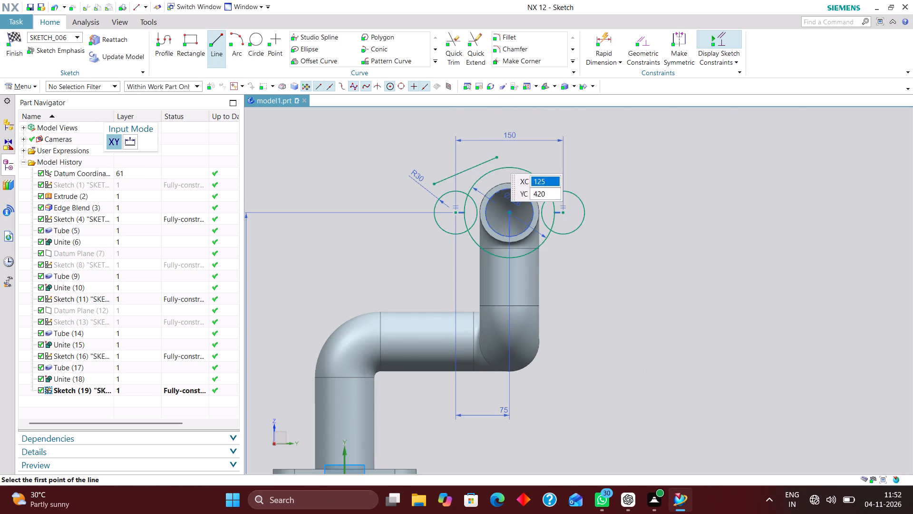
left_click(441, 238)
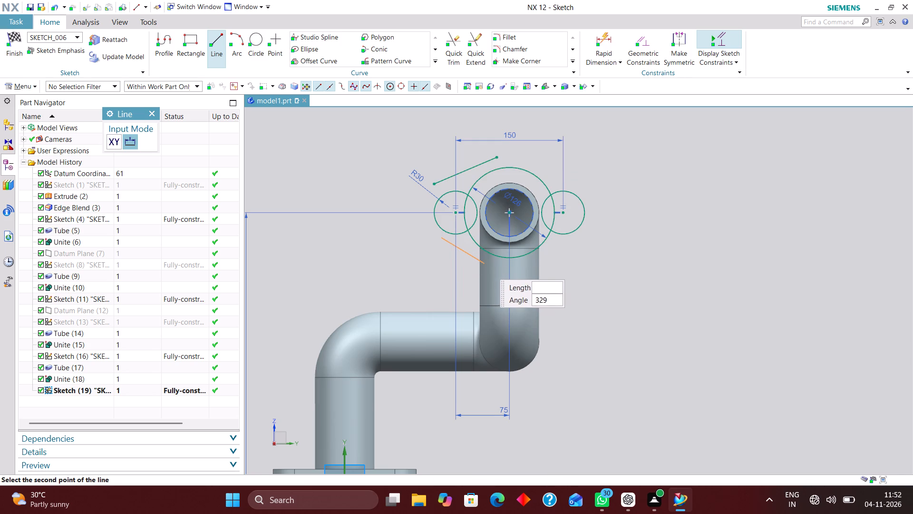
left_click(487, 265)
left_click(537, 273)
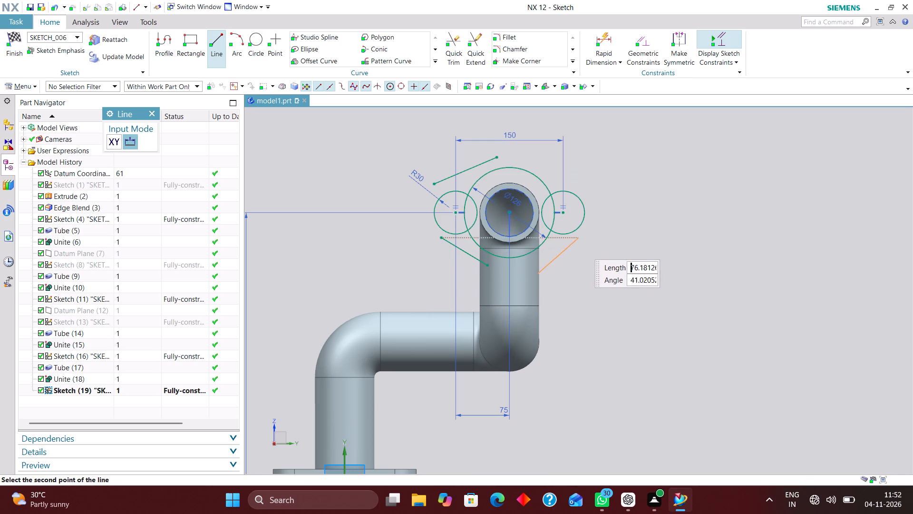
left_click(580, 244)
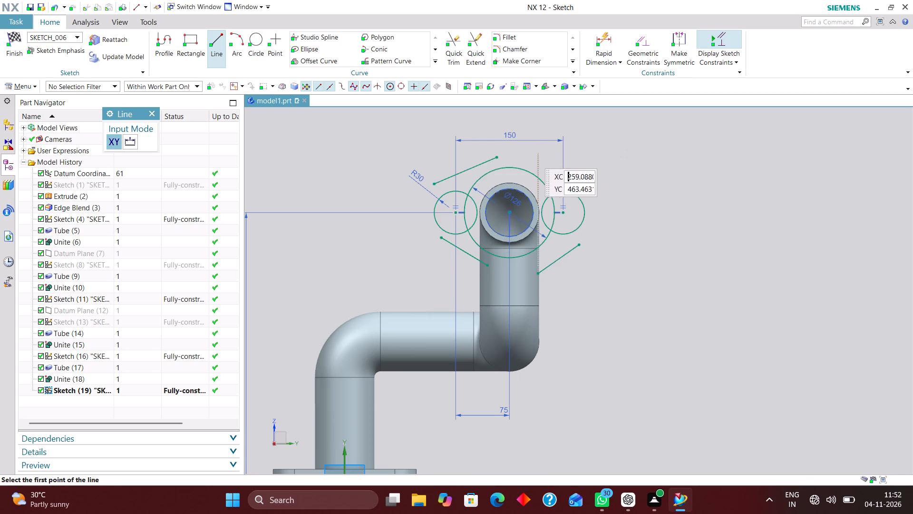
left_click(526, 152)
left_click(578, 177)
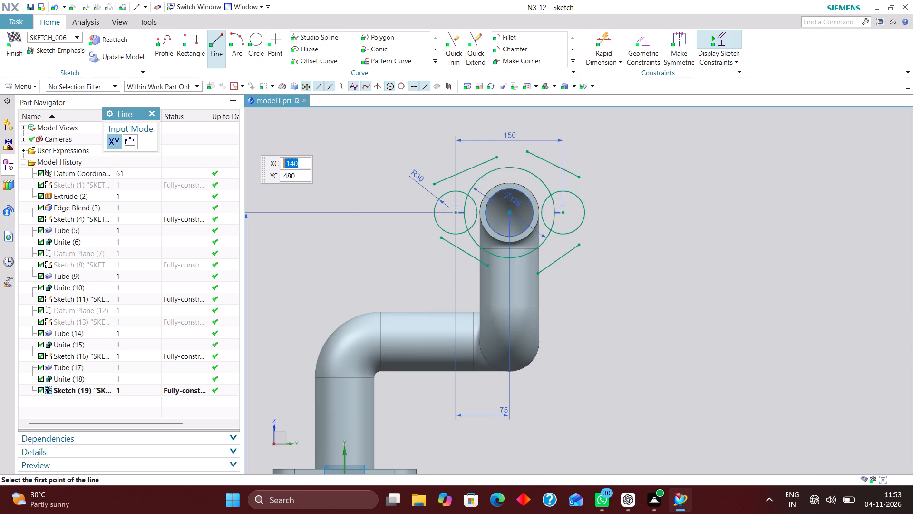
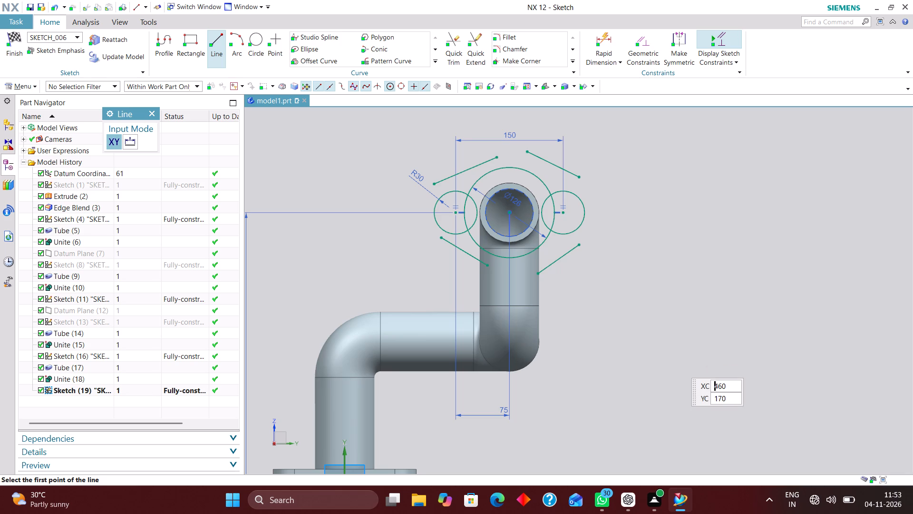
Stop drawing lines and hide the pipe solid body so only the sketch curves remain displayed.
scroll(527, 248, "down", 3)
scroll(536, 257, "up", 5)
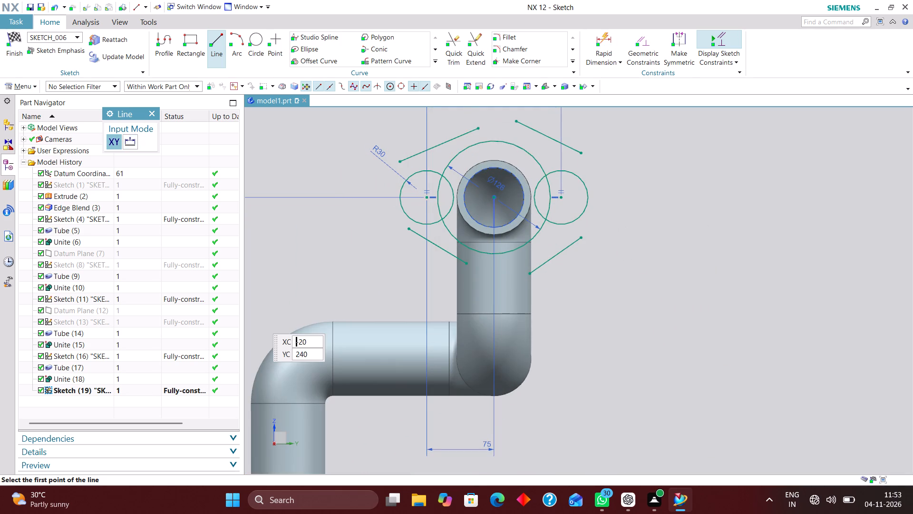
left_click(149, 113)
right_click_drag(373, 329, 373, 382)
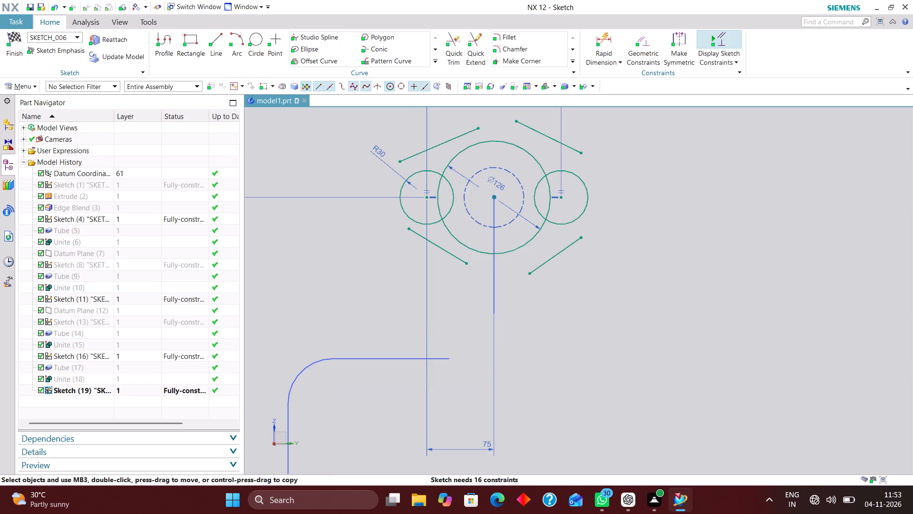
Make the two left-hand lines of the flange sketch tangent to the 126 mm circle and the left R30 circle.
left_click(643, 42)
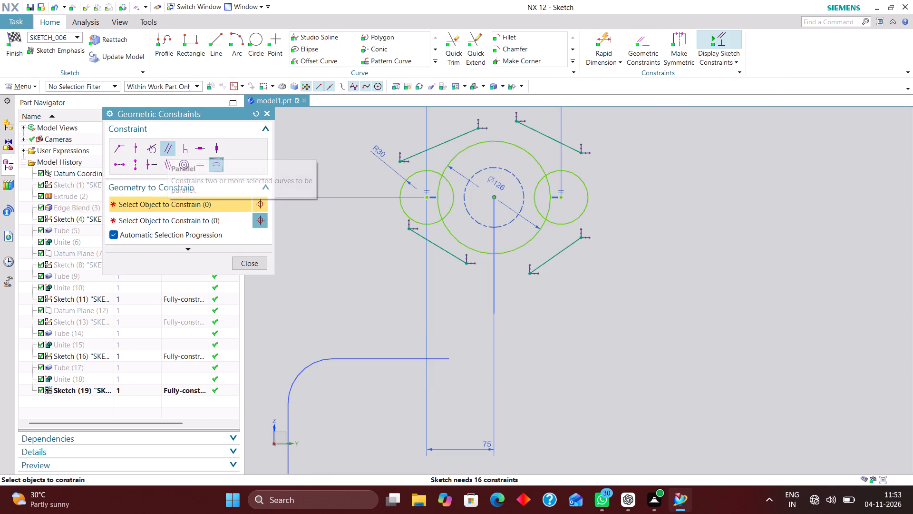
left_click(154, 147)
left_click(454, 153)
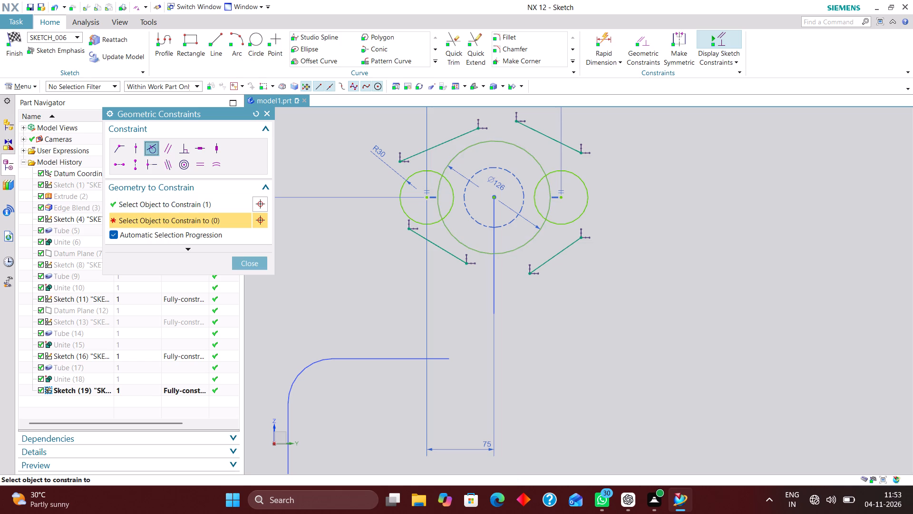
left_click(457, 135)
left_click(436, 171)
left_click(438, 156)
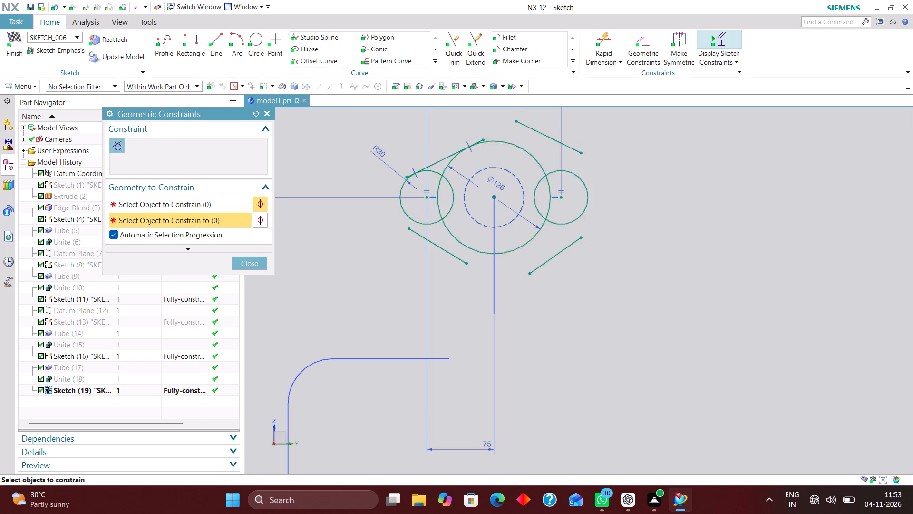
left_click(436, 219)
left_click(418, 233)
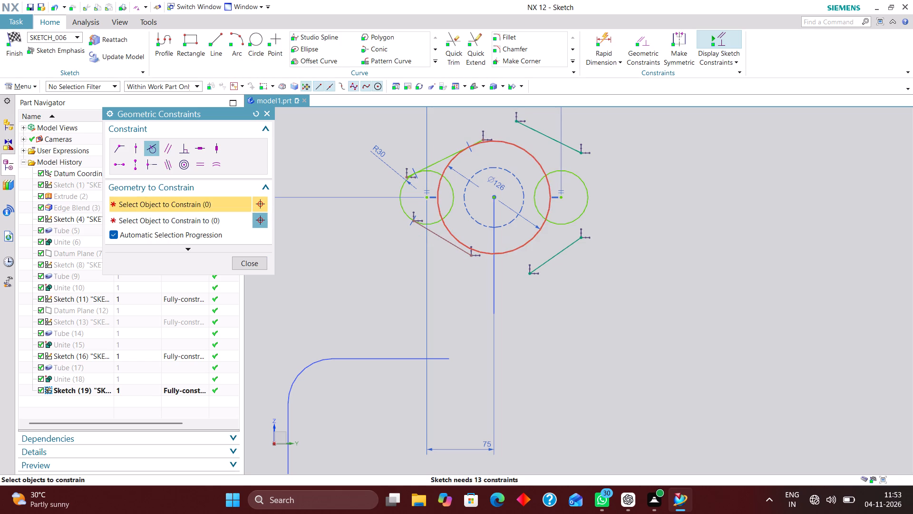
left_click(453, 237)
left_click(450, 240)
Make the two right-hand lines of the flange sketch tangent to the 126 mm circle and the right-hand small circle.
left_click(511, 250)
left_click(535, 269)
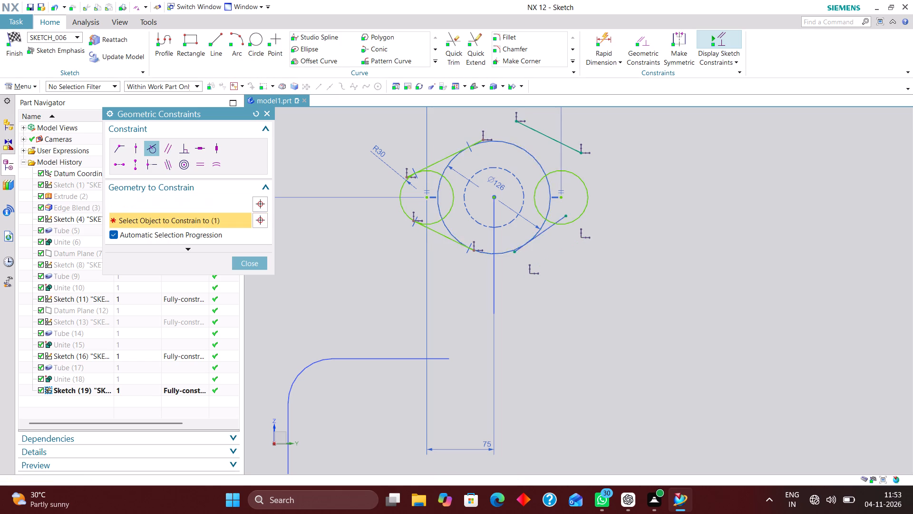
left_click(539, 228)
left_click(564, 216)
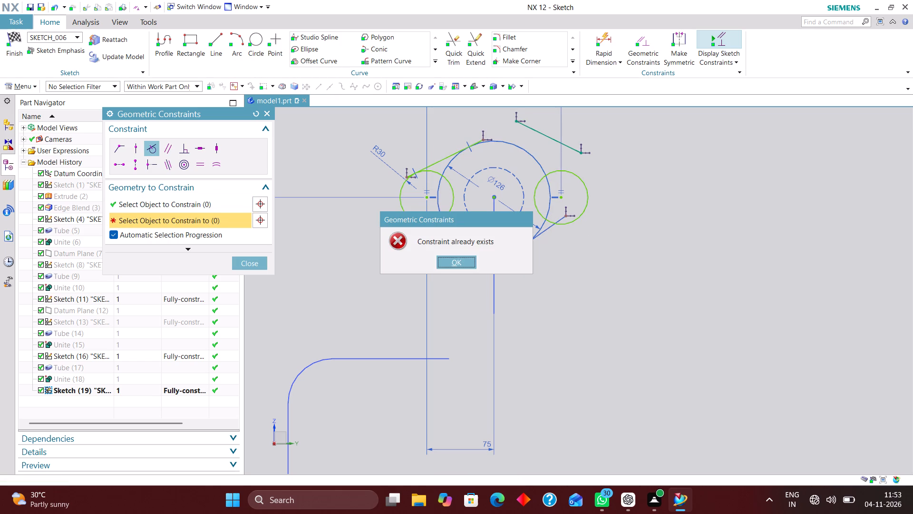
left_click(459, 263)
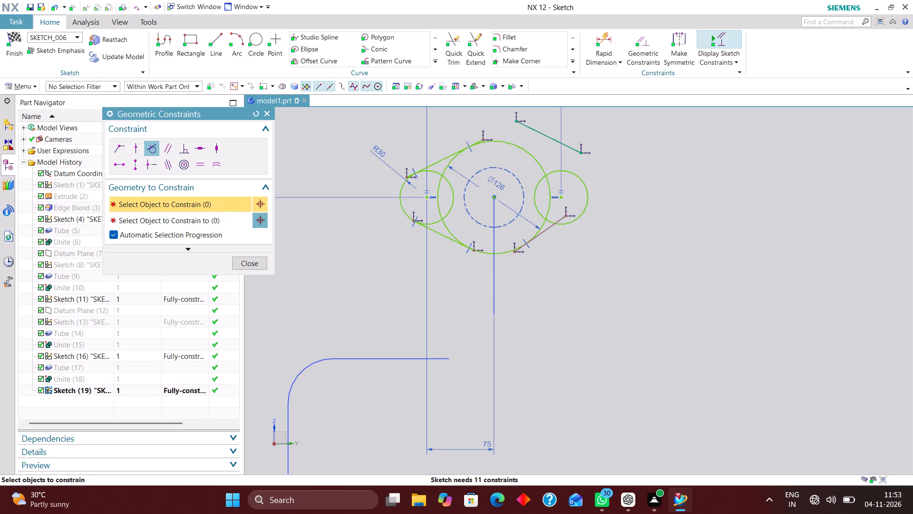
left_click(549, 221)
left_click(549, 228)
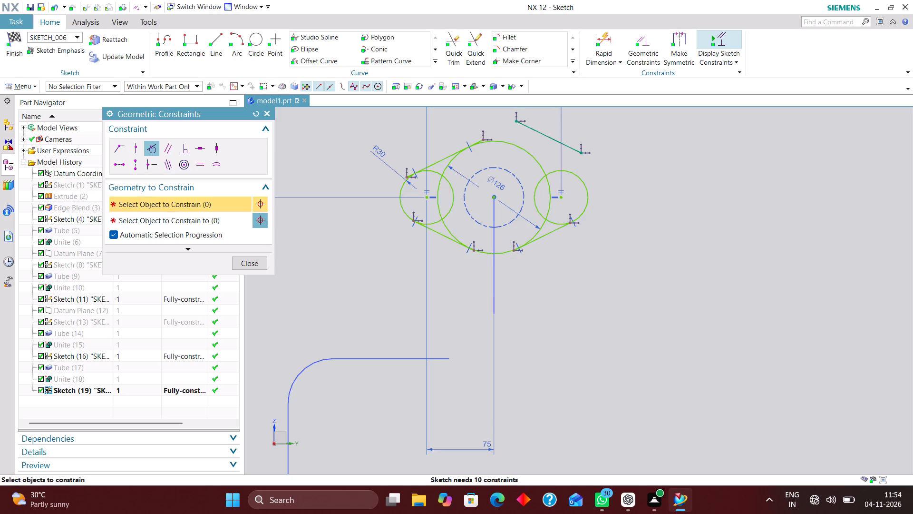
left_click(554, 170)
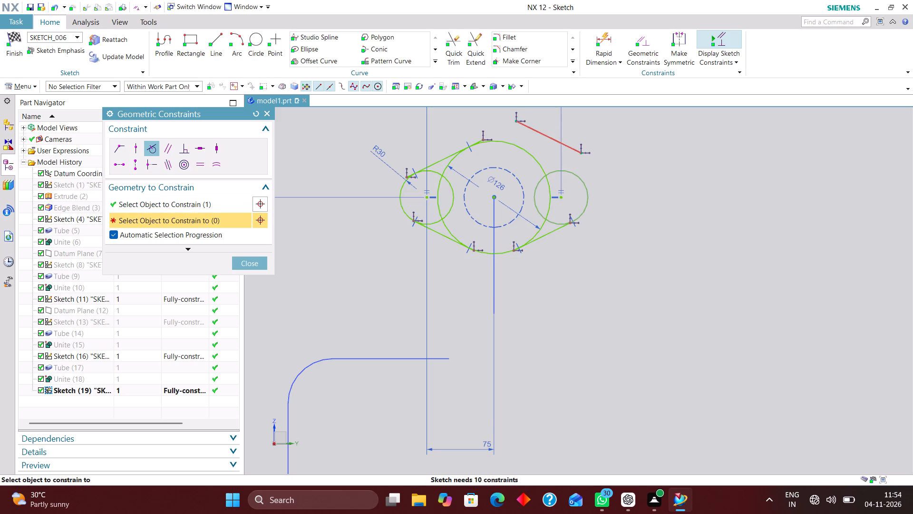
left_click(553, 140)
left_click(496, 142)
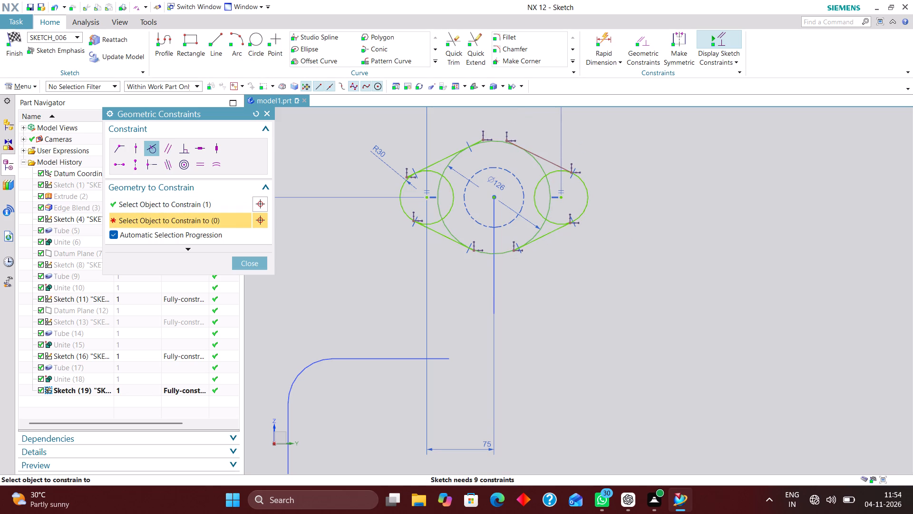
left_click(543, 155)
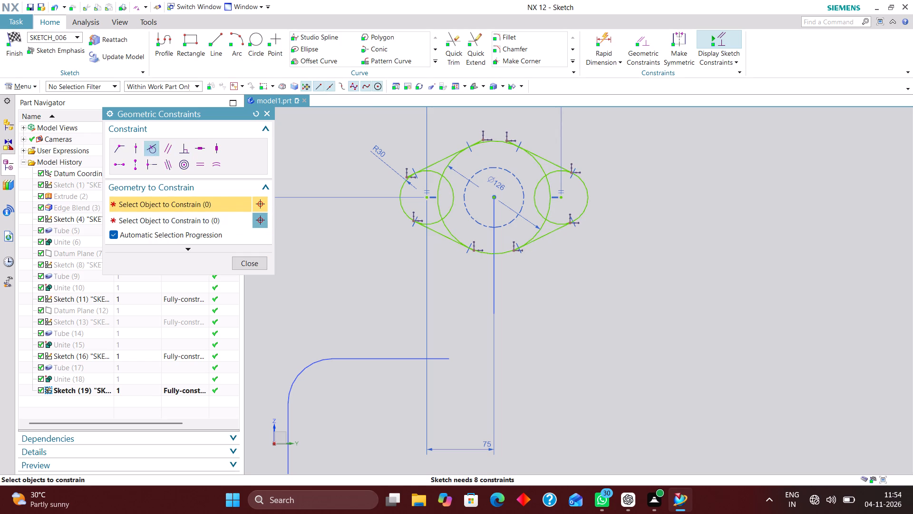
Constrain the inner endpoints of the two upper lines with Point on Curve to the 126 mm circle.
left_click(134, 145)
scroll(497, 144, "up", 5)
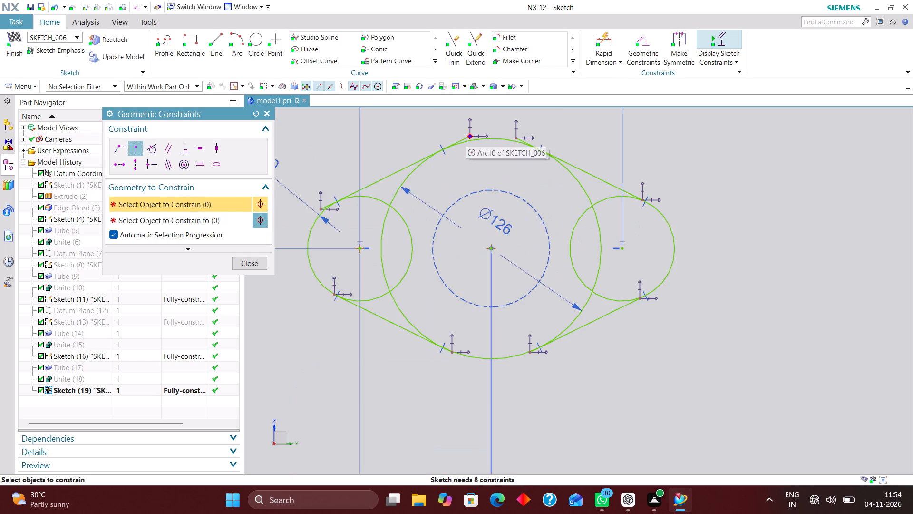
left_click(469, 132)
left_click(480, 138)
left_click(517, 135)
left_click(506, 139)
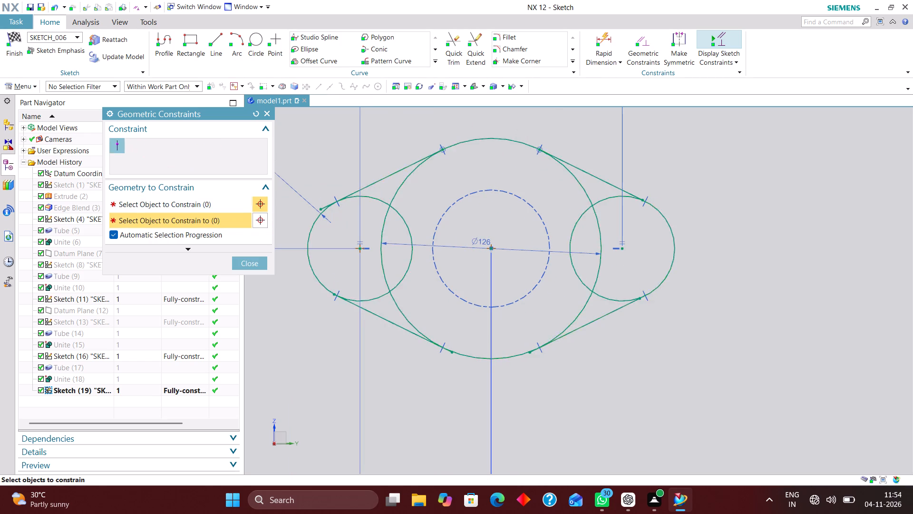
Constrain the outer endpoints of both right-hand lines with Point on Curve to the right-hand small circle.
left_click(642, 197)
left_click(660, 213)
scroll(655, 186, "down", 2)
scroll(654, 278, "up", 4)
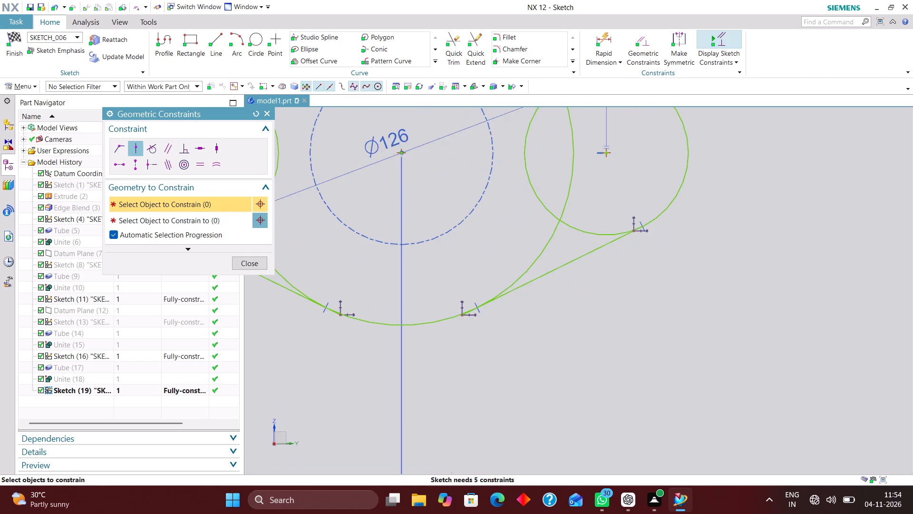
left_click(633, 232)
left_click(651, 224)
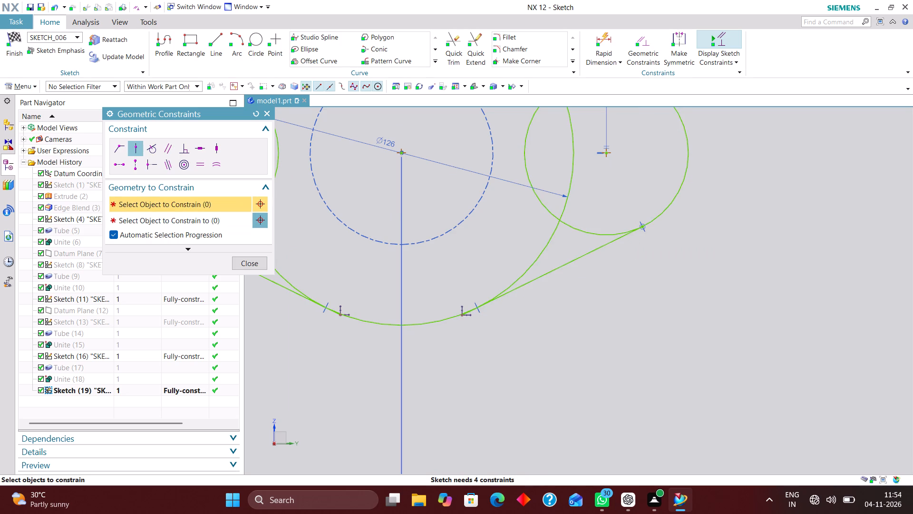
Constrain the inner endpoints of the two lower lines with Point on Curve to the 126 mm circle.
left_click(463, 316)
left_click(439, 317)
scroll(564, 329, "down", 3)
scroll(447, 327, "up", 4)
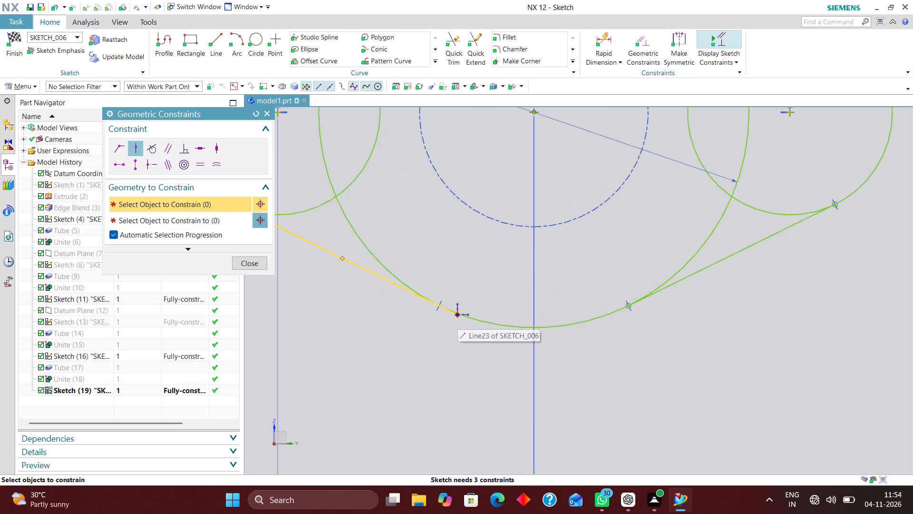
left_click(457, 317)
left_click(480, 320)
Constrain the outer endpoints of both left-hand lines with Point on Curve to the left R30 circle.
scroll(542, 346, "down", 3)
scroll(347, 257, "up", 4)
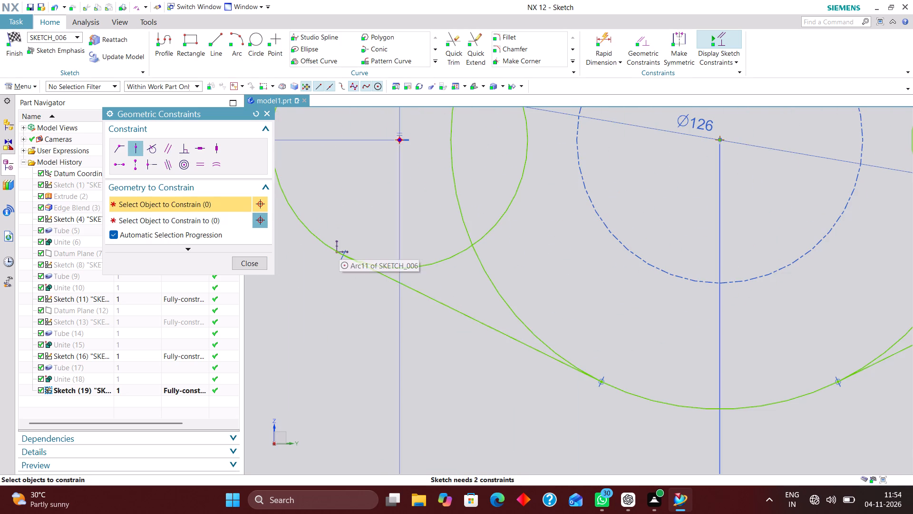
left_click(335, 252)
left_click(330, 246)
scroll(486, 346, "down", 5)
scroll(432, 260, "up", 6)
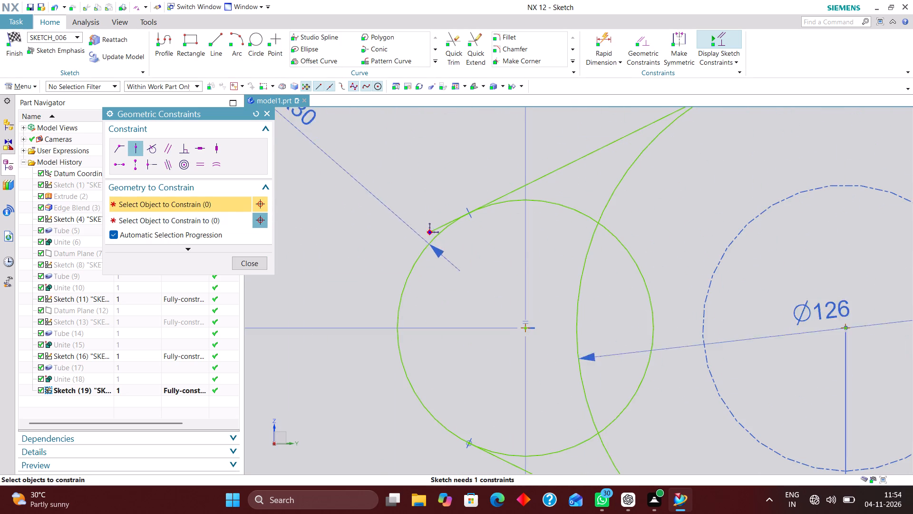
left_click(428, 228)
left_click(431, 231)
left_click(270, 114)
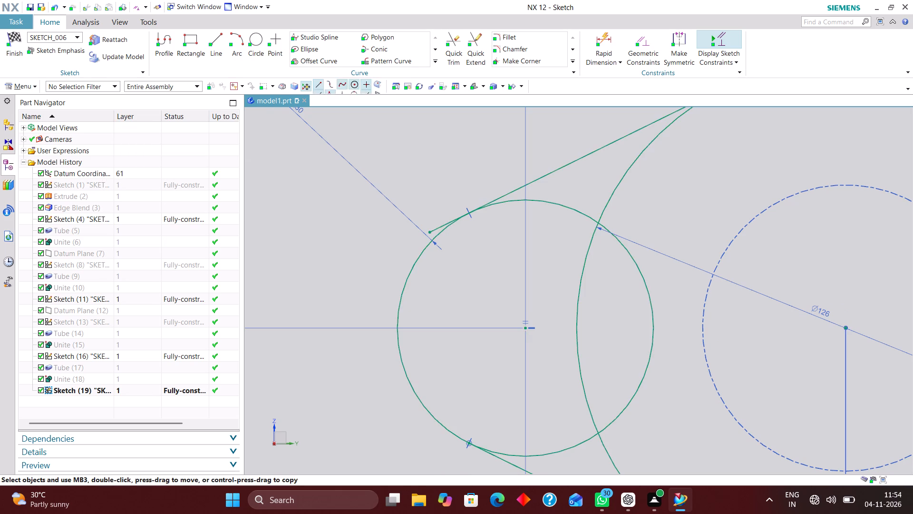
left_click(641, 46)
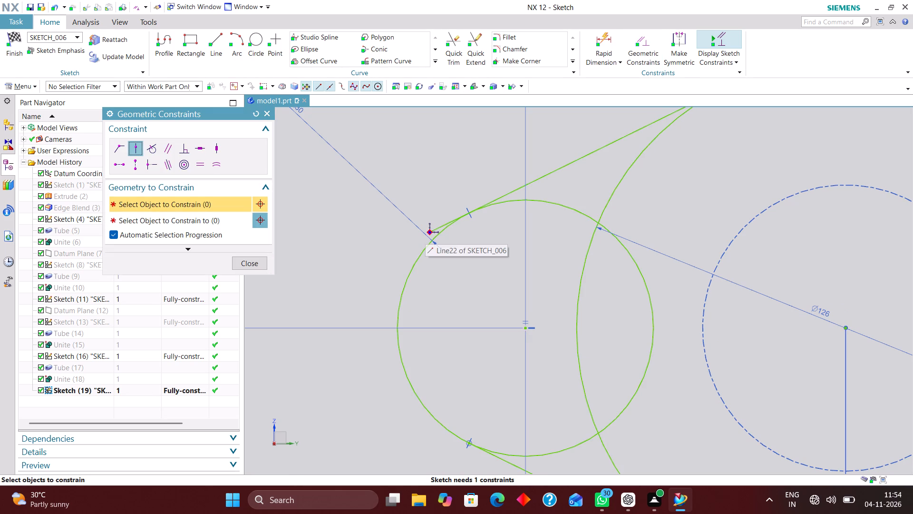
left_click(428, 230)
left_click(423, 248)
scroll(383, 239, "down", 7)
scroll(417, 243, "up", 2)
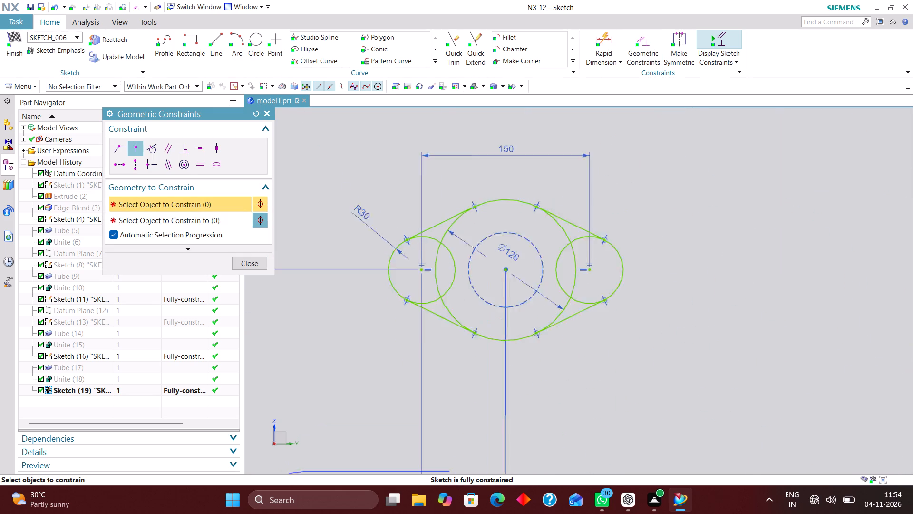
scroll(417, 243, "up", 1)
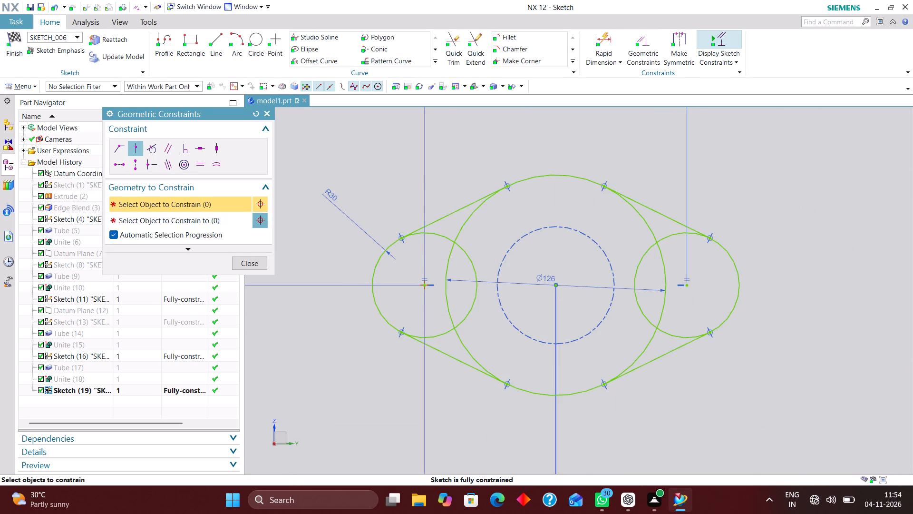
left_click(259, 266)
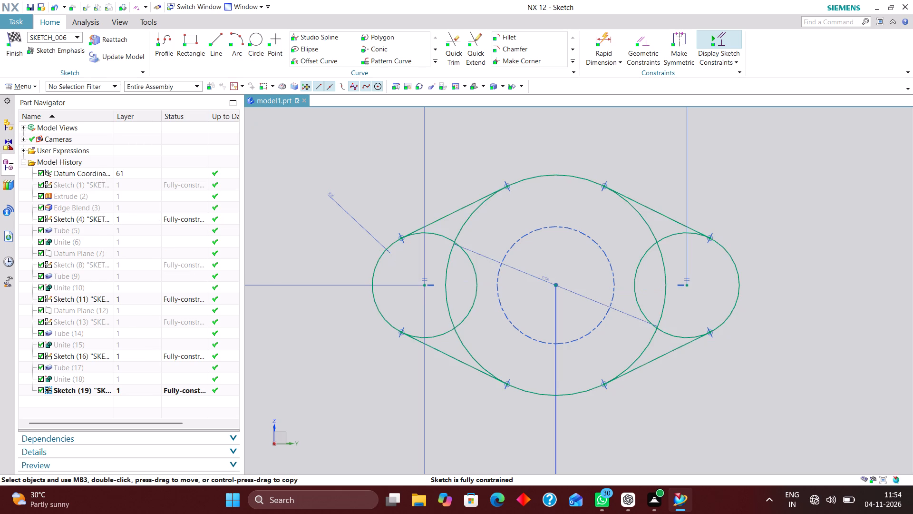
Quick Trim the inner portions of both small end circles, keeping only their outer arcs between the tangent lines.
left_click(455, 52)
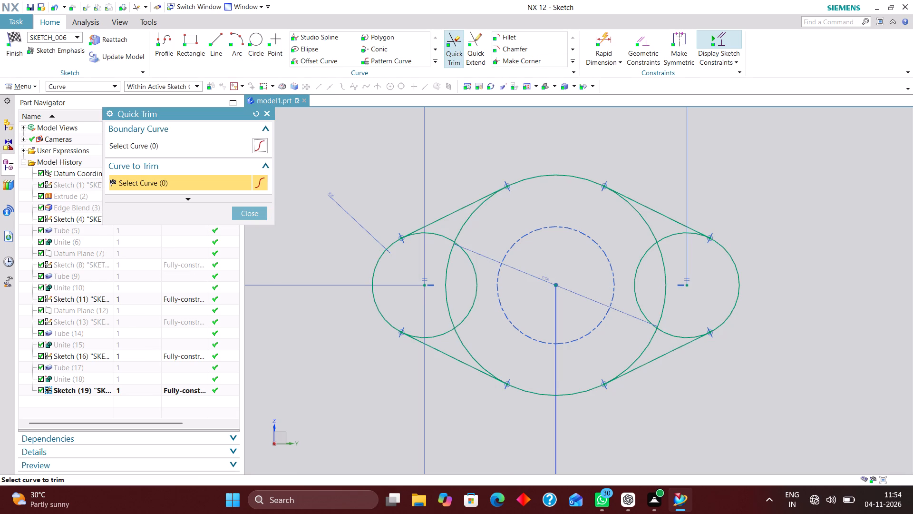
scroll(427, 233, "up", 2)
left_click(430, 235)
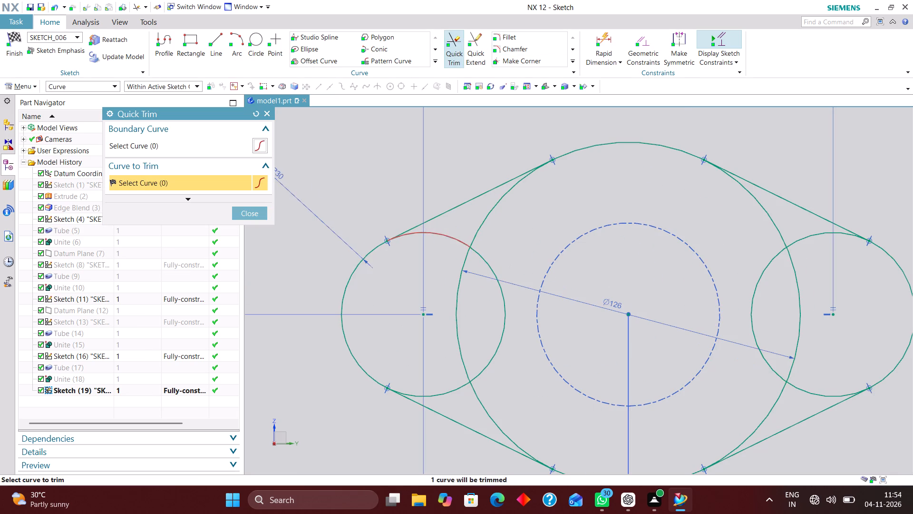
left_click(482, 260)
left_click(448, 394)
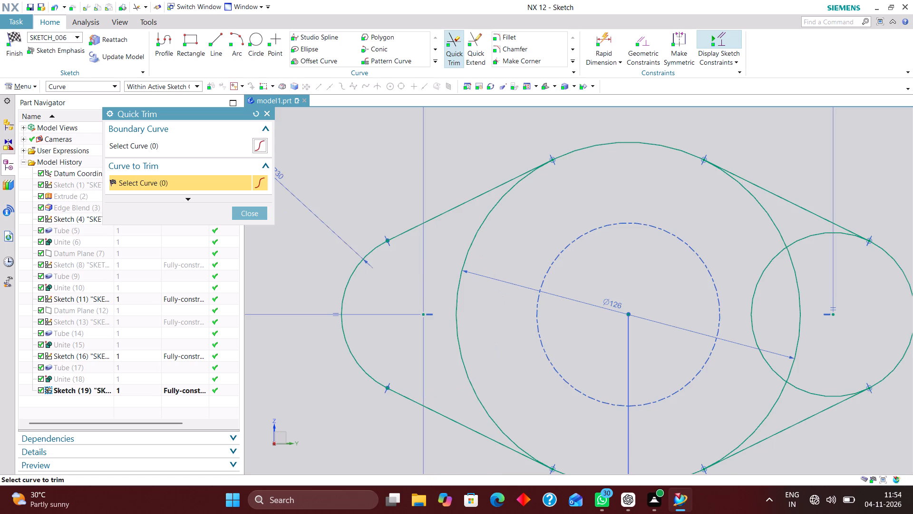
scroll(411, 346, "down", 2)
scroll(653, 306, "up", 2)
left_click(693, 254)
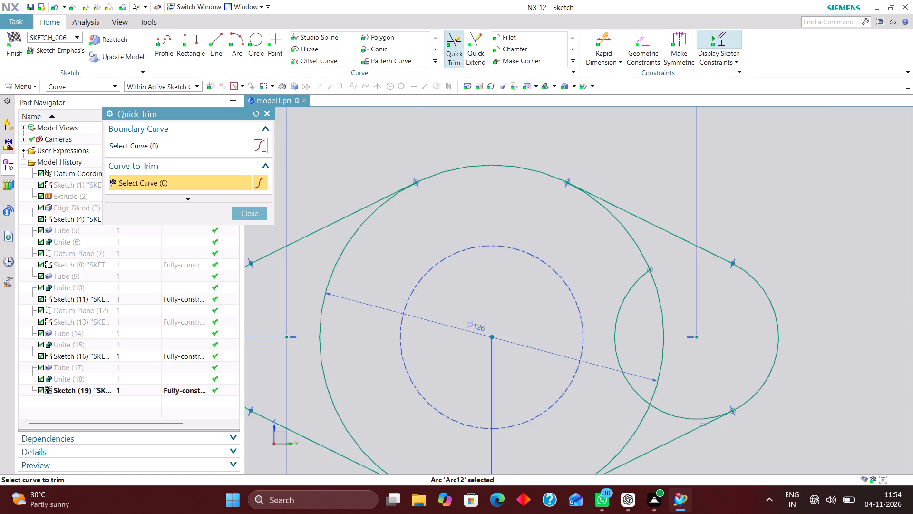
left_click(626, 296)
left_click(676, 421)
Quick Trim the two side arcs of the 126 mm circle to leave a single closed flange outline.
scroll(663, 346, "down", 3)
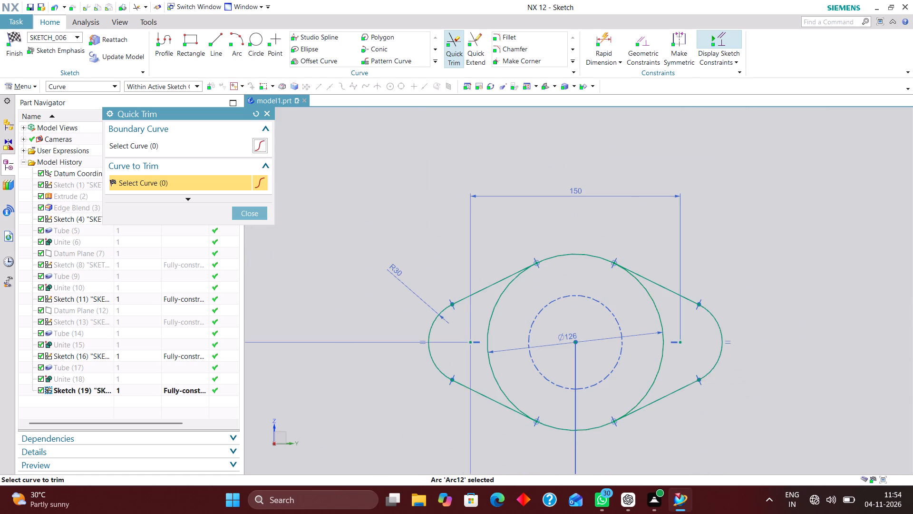
scroll(500, 330, "up", 2)
left_click(484, 317)
left_click(752, 313)
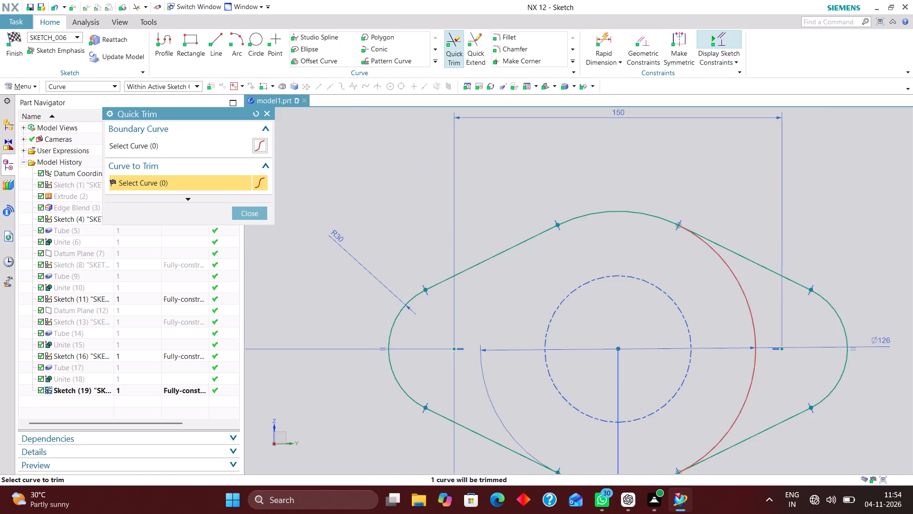
scroll(691, 314, "down", 3)
scroll(713, 353, "up", 1)
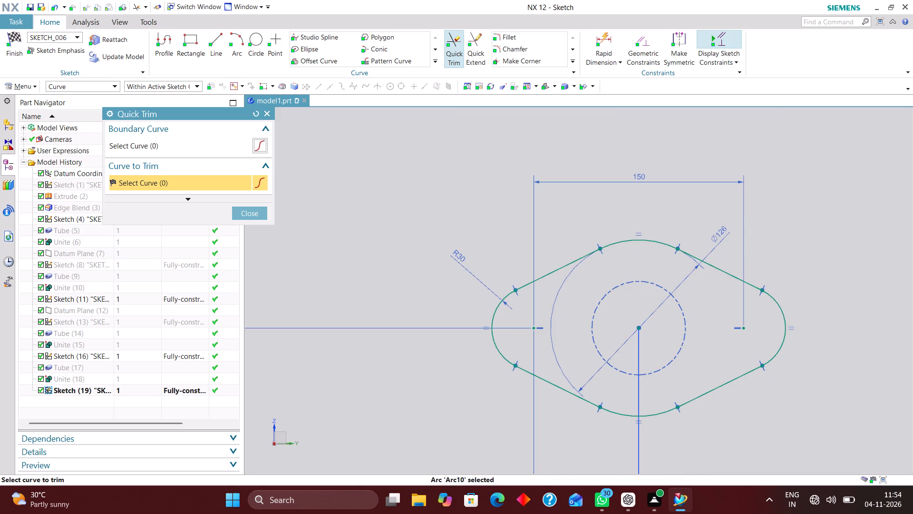
left_click(258, 213)
Finish the flange sketch and return to the modeling environment.
scroll(535, 257, "down", 3)
middle_click_drag(541, 261, 566, 271)
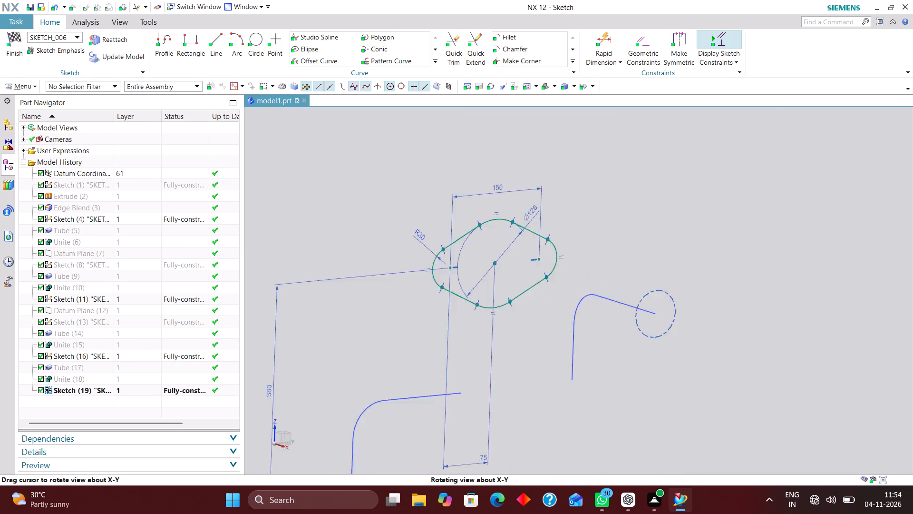
middle_click_drag(566, 271, 545, 274)
scroll(570, 273, "up", 1)
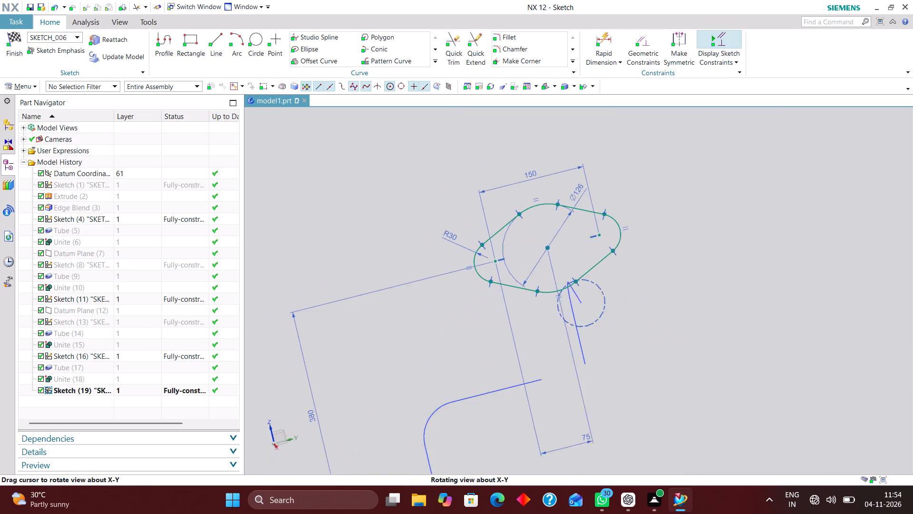
middle_click_drag(545, 274, 558, 275)
left_click(20, 40)
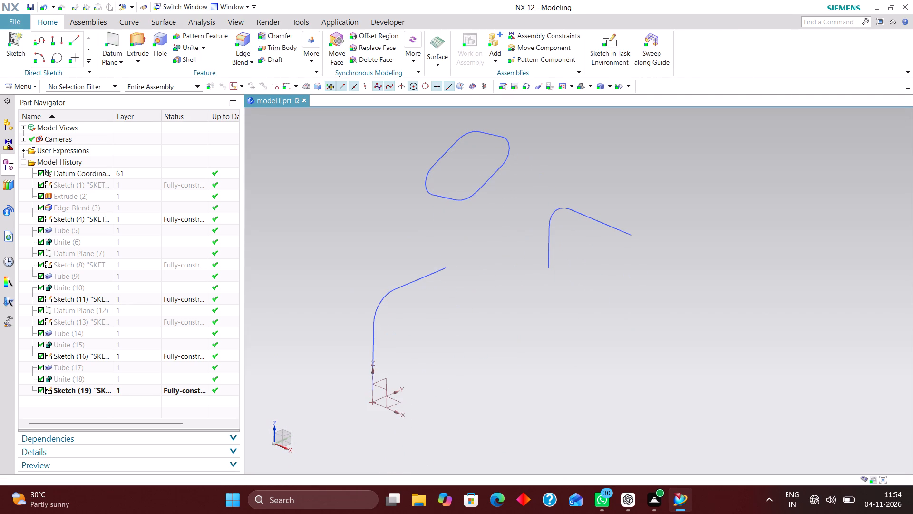
Show the hidden pipe body of the Tube (17) feature together with the flange outline.
right_click(98, 363)
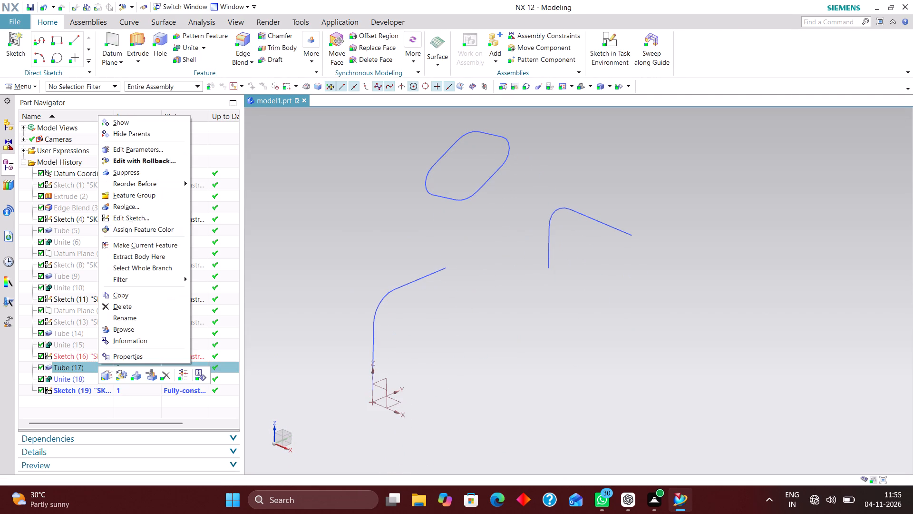
left_click(133, 121)
Begin extruding the closed flange outline along the upper pipe's direction with an end distance of 380 mm.
middle_click_drag(695, 222, 703, 203)
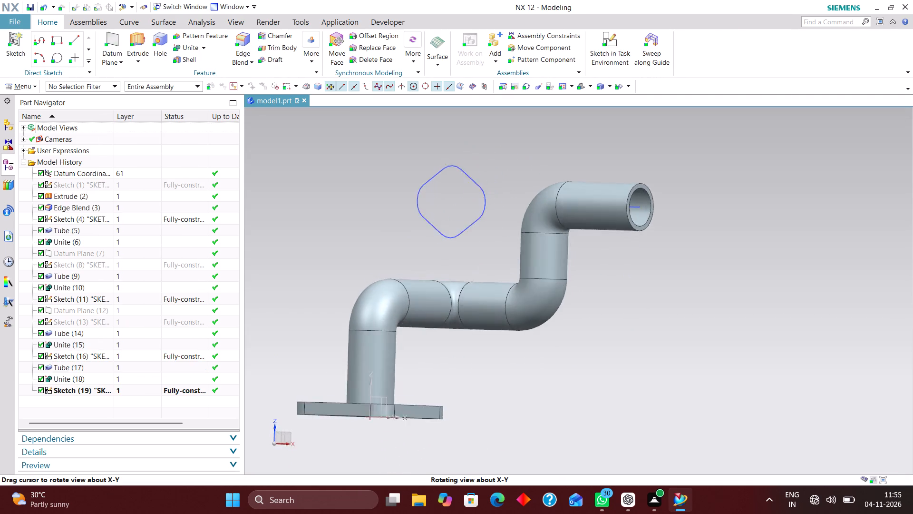
middle_click_drag(703, 203, 728, 209)
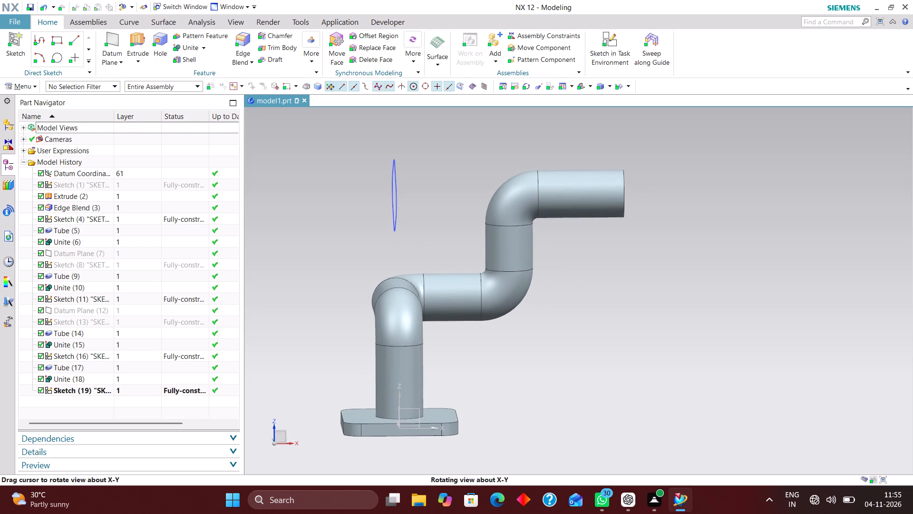
middle_click_drag(728, 209, 727, 209)
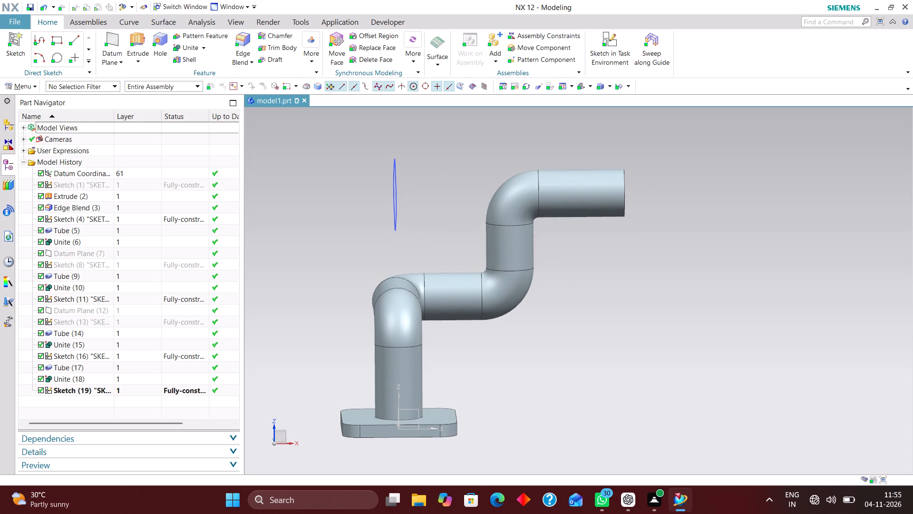
left_click(130, 38)
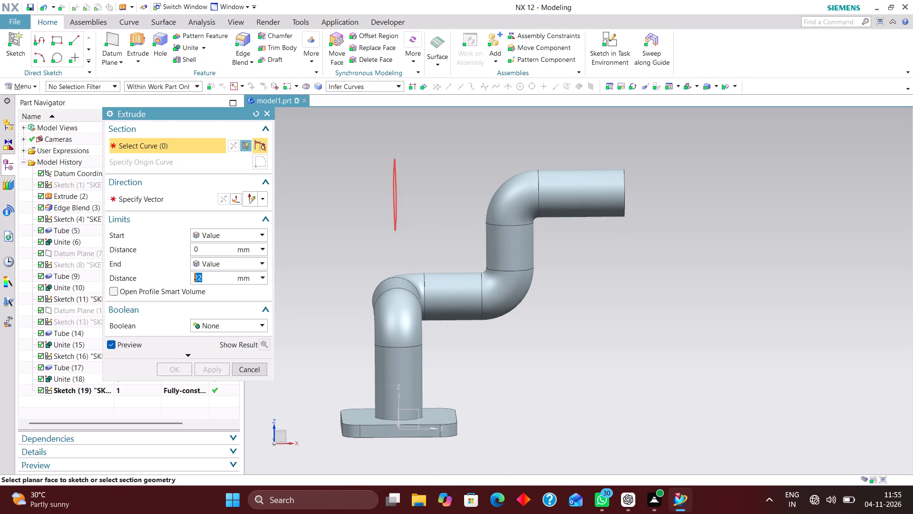
left_click(394, 187)
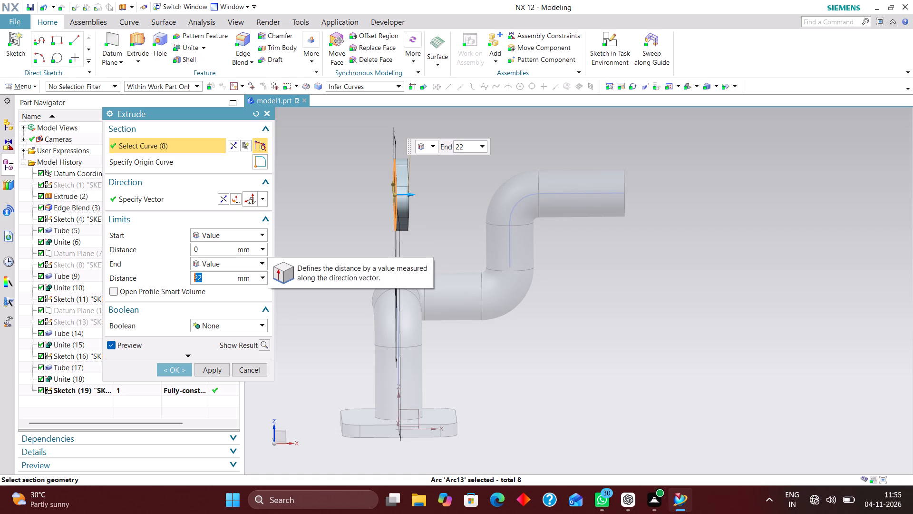
type("380")
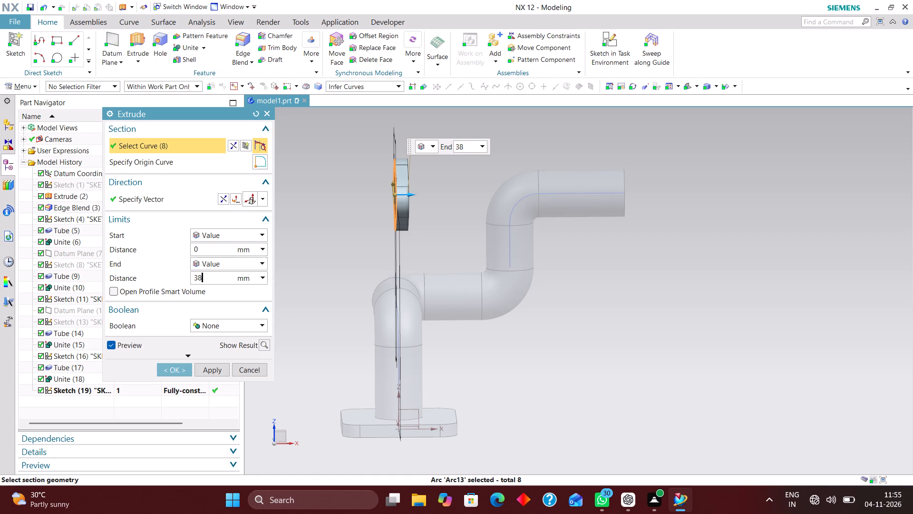
key("Return")
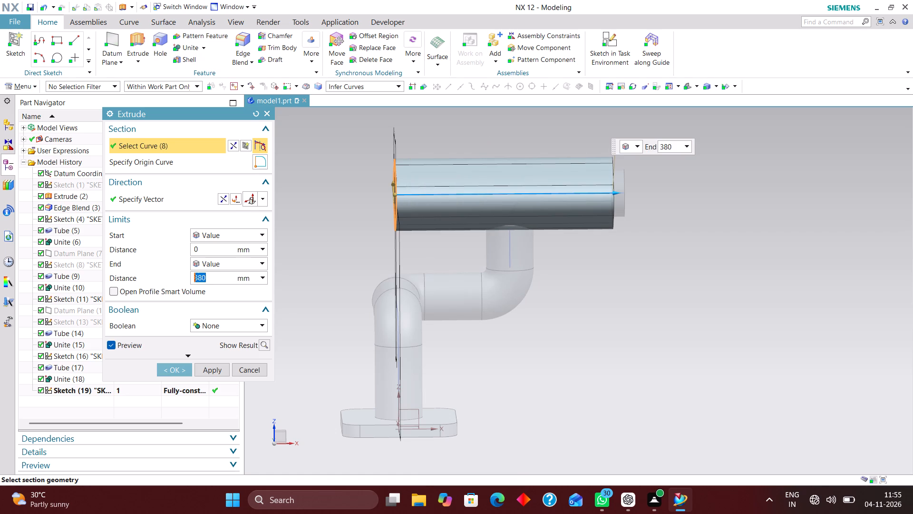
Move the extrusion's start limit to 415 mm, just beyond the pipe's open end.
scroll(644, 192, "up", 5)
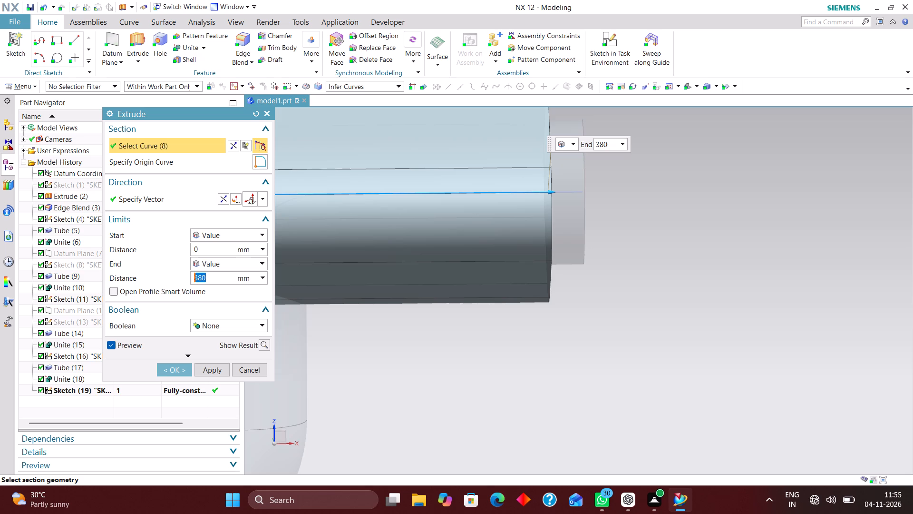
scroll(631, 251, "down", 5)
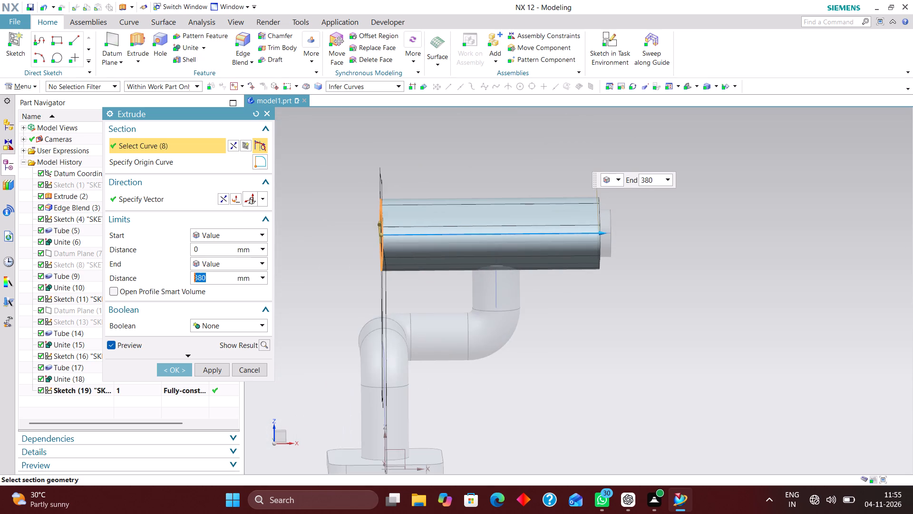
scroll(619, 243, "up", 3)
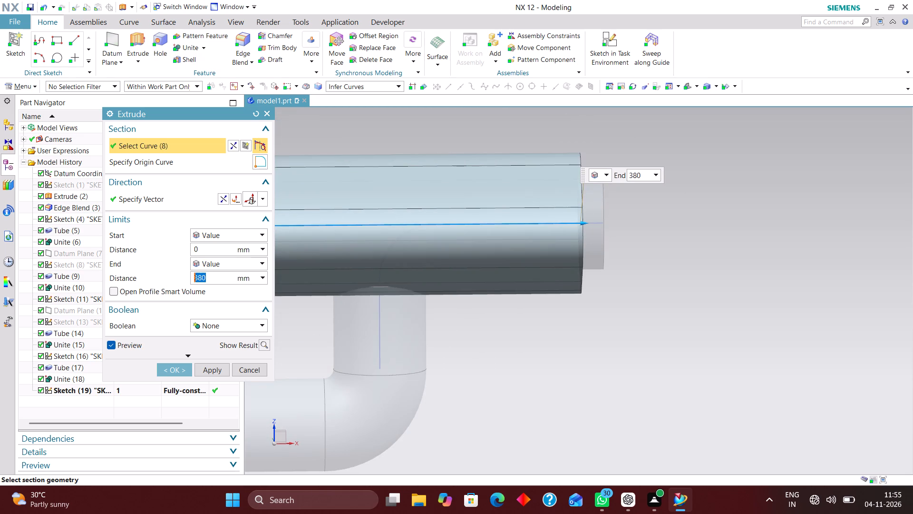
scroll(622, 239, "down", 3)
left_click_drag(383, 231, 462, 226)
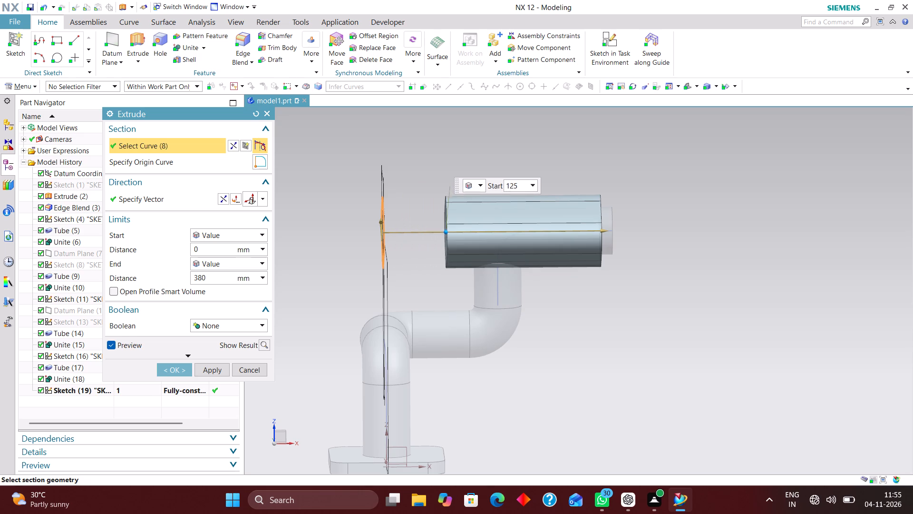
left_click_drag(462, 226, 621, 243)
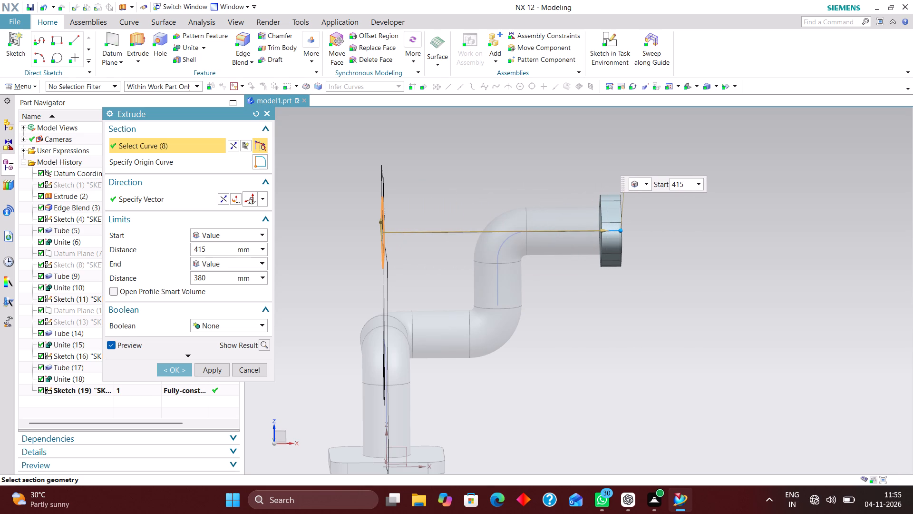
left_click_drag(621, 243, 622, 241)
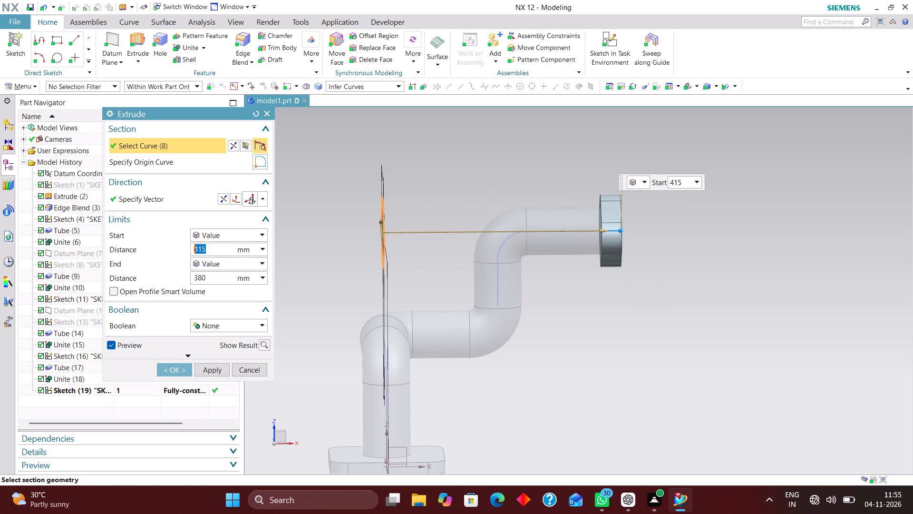
Set the flange extrusion's end distance to 400 mm and start distance to 425 mm, and create it with no Boolean.
middle_click_drag(691, 250, 691, 256)
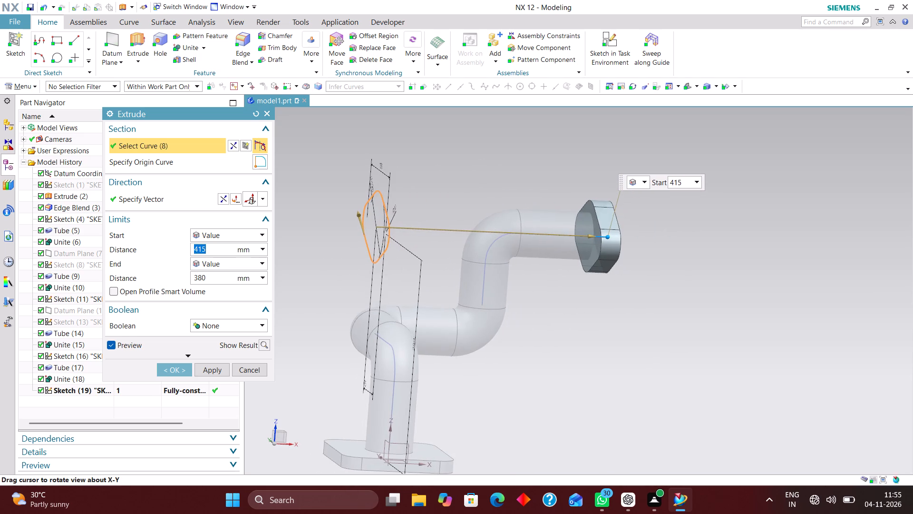
right_click_drag(695, 236, 623, 242)
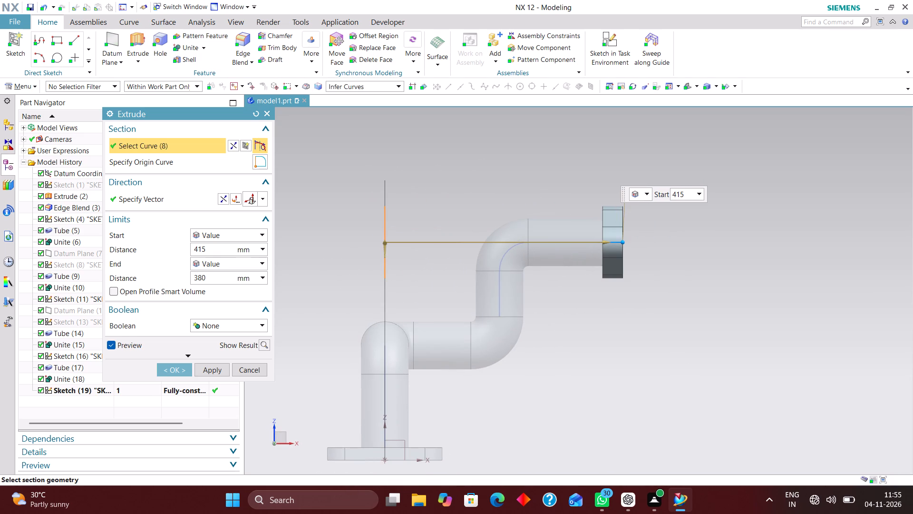
scroll(583, 251, "up", 6)
scroll(573, 258, "down", 3)
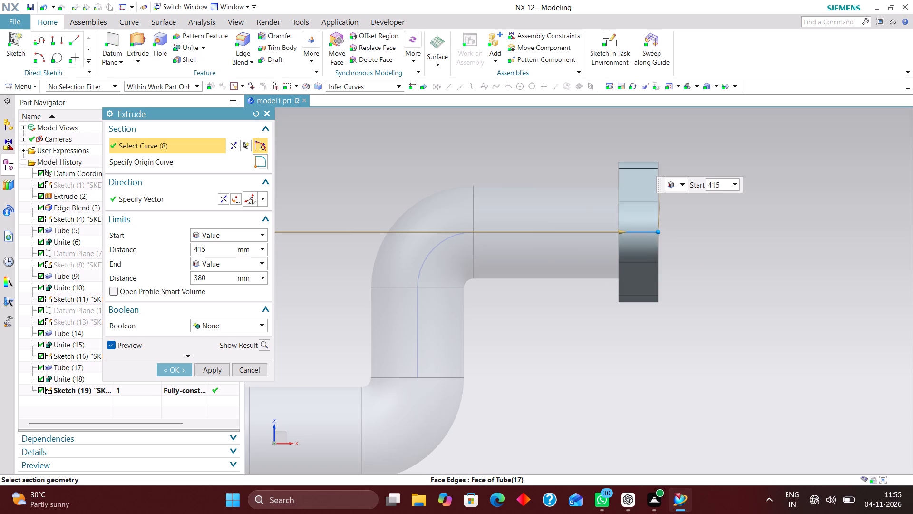
left_click_drag(208, 279, 109, 279)
type("400")
key("Return")
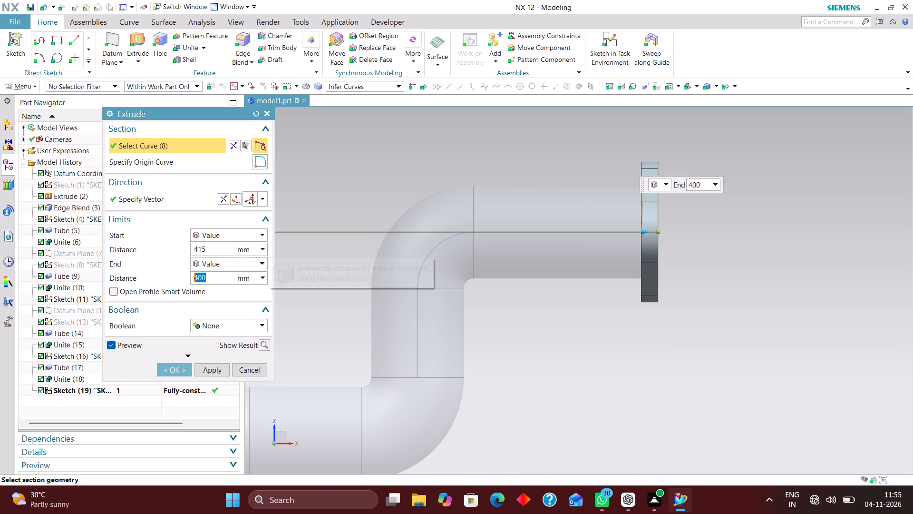
left_click_drag(207, 248, 200, 244)
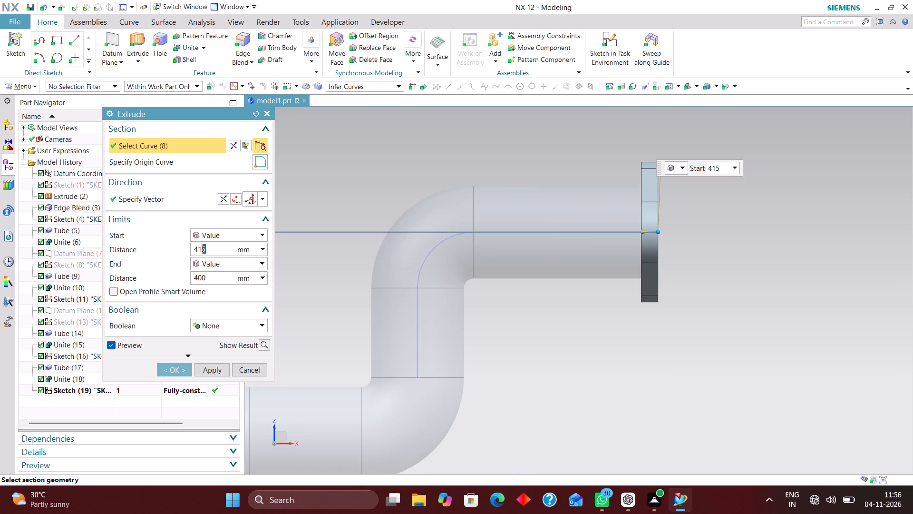
left_click_drag(200, 244, 198, 243)
key("BackSpace")
type("25")
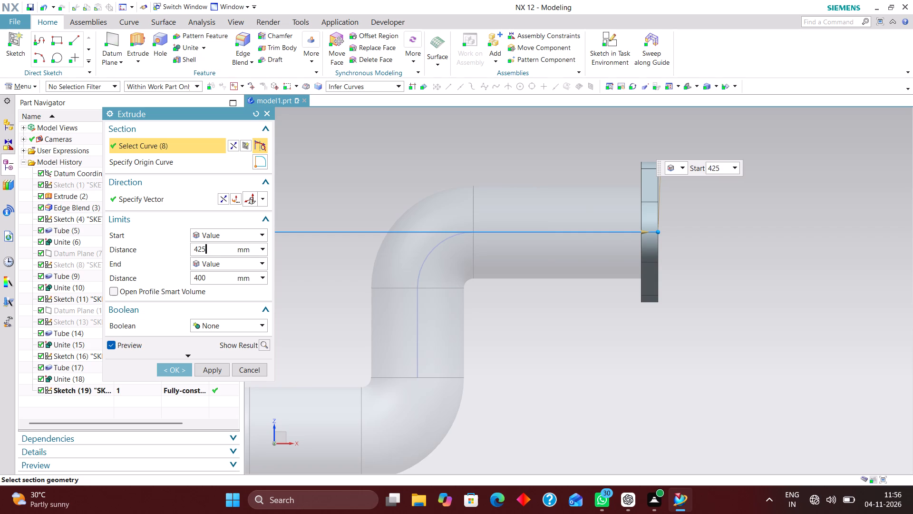
key("Return")
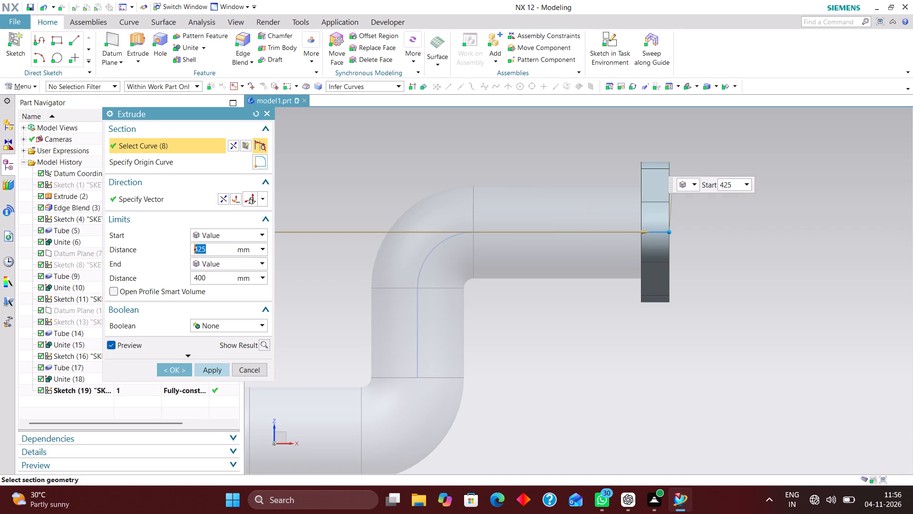
left_click(173, 368)
Hide the flange outline sketch, leaving the solid bodies displayed.
middle_click_drag(602, 327, 587, 339)
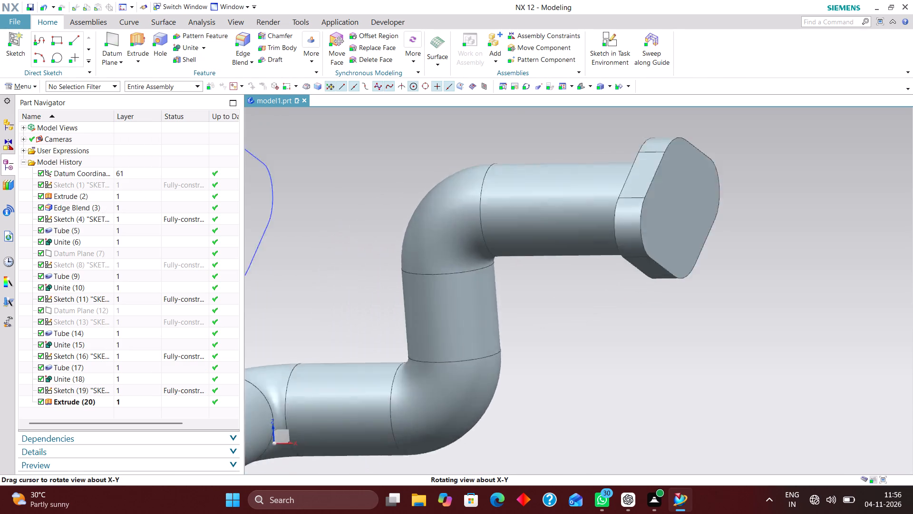
middle_click_drag(587, 339, 560, 348)
scroll(614, 316, "down", 3)
scroll(486, 320, "up", 1)
right_click_drag(452, 274, 450, 314)
left_click(580, 87)
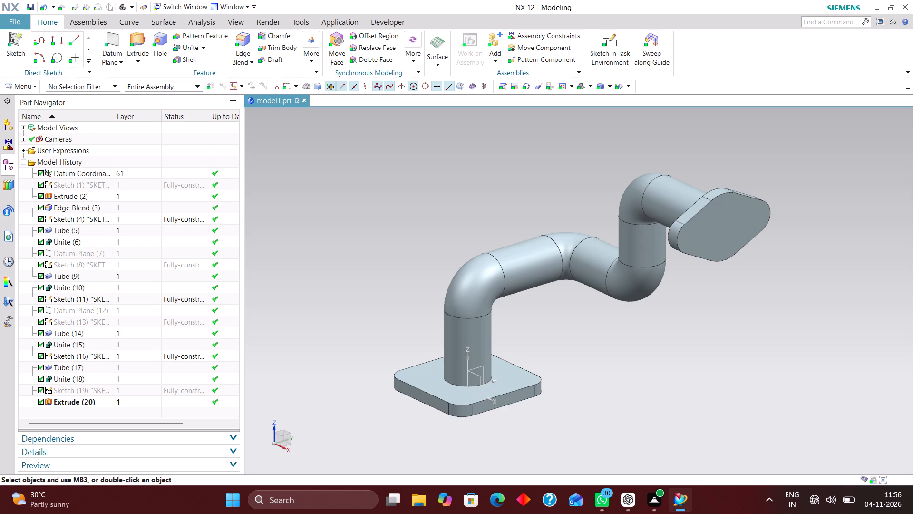
Unite the new upper end flange, as the tool body, with the pipe as the target body.
scroll(502, 275, "down", 3)
scroll(720, 212, "up", 3)
scroll(691, 220, "down", 5)
scroll(663, 276, "up", 4)
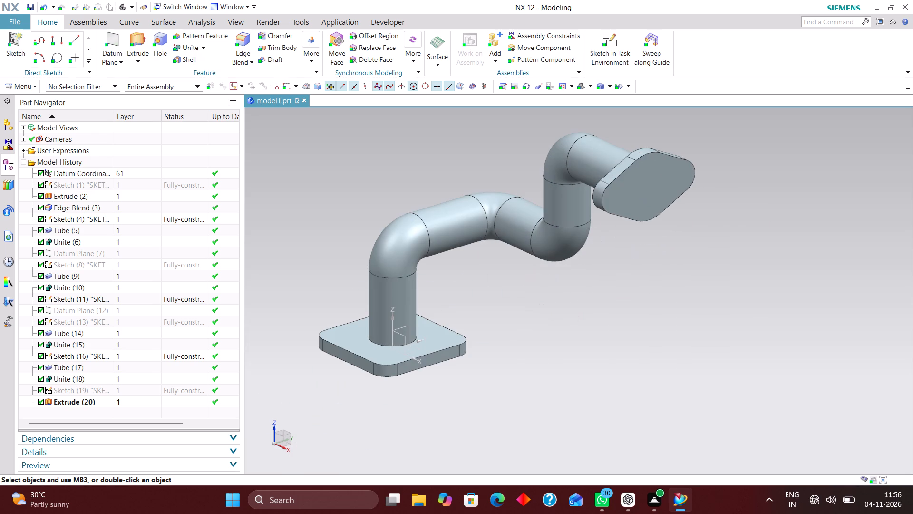
scroll(659, 273, "down", 2)
scroll(634, 202, "up", 3)
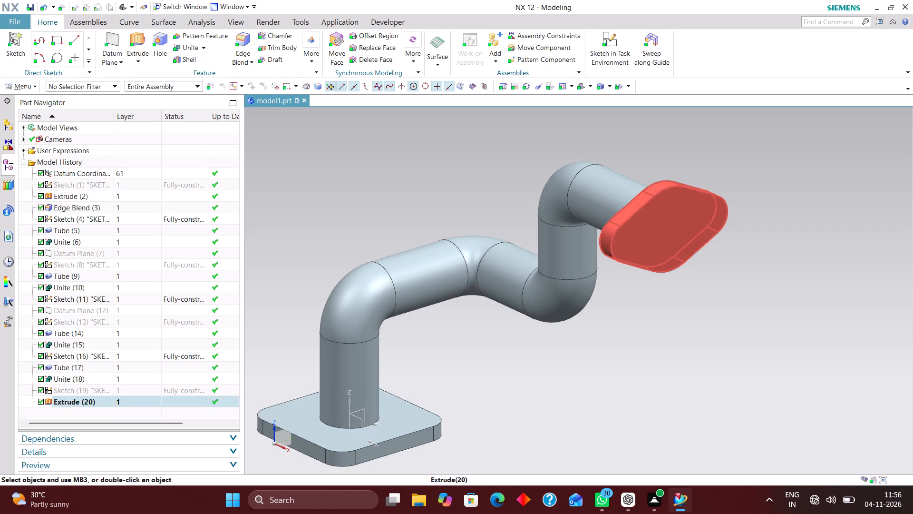
left_click(187, 46)
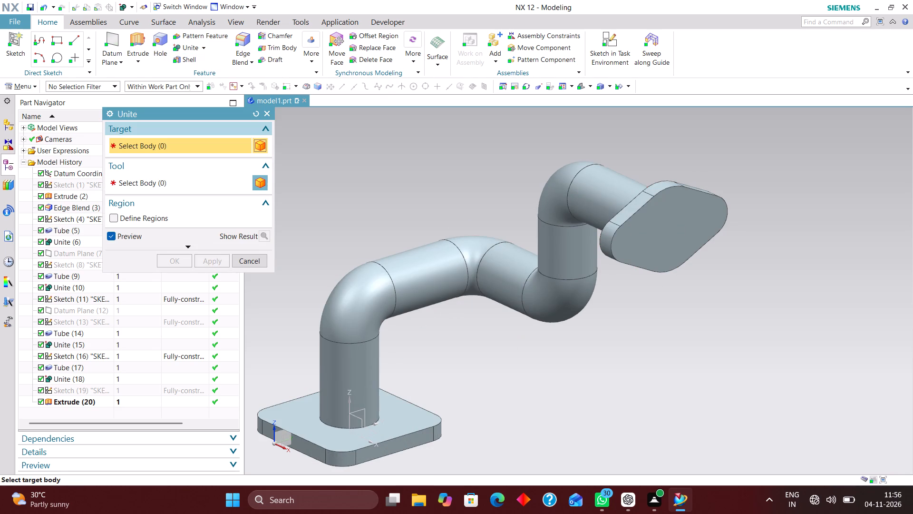
left_click(594, 194)
left_click(639, 220)
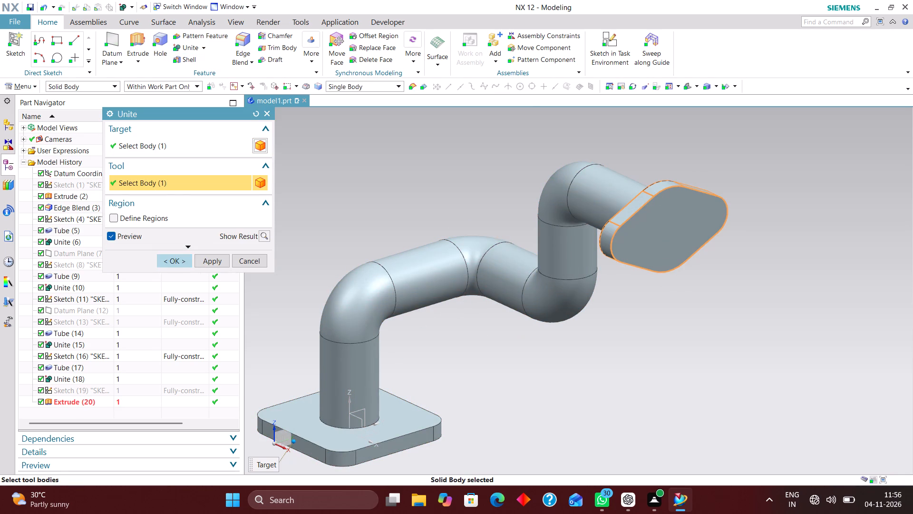
left_click(170, 258)
Create a simple 67 mm diameter hole through the centre of the upper end flange, with depth limit Until Next and Boolean Subtract.
scroll(573, 300, "down", 2)
middle_click_drag(620, 311, 677, 359)
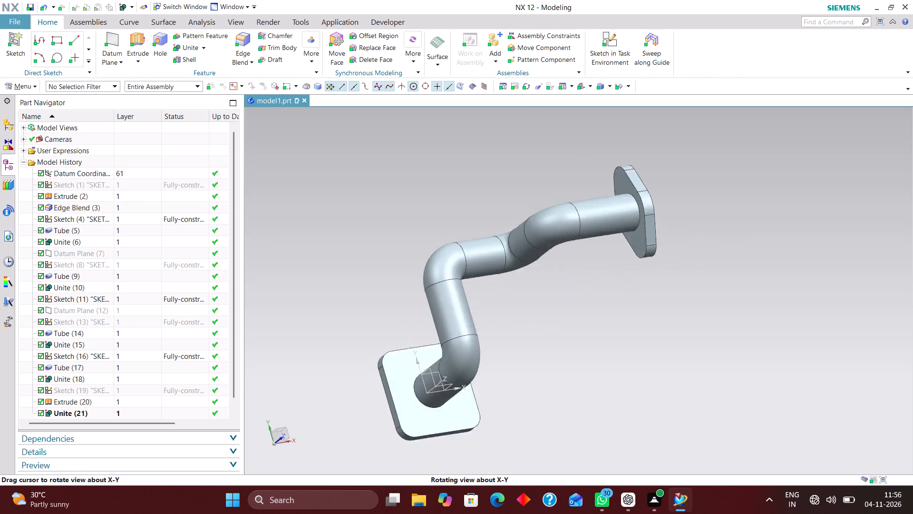
middle_click_drag(677, 359, 616, 258)
scroll(628, 292, "up", 1)
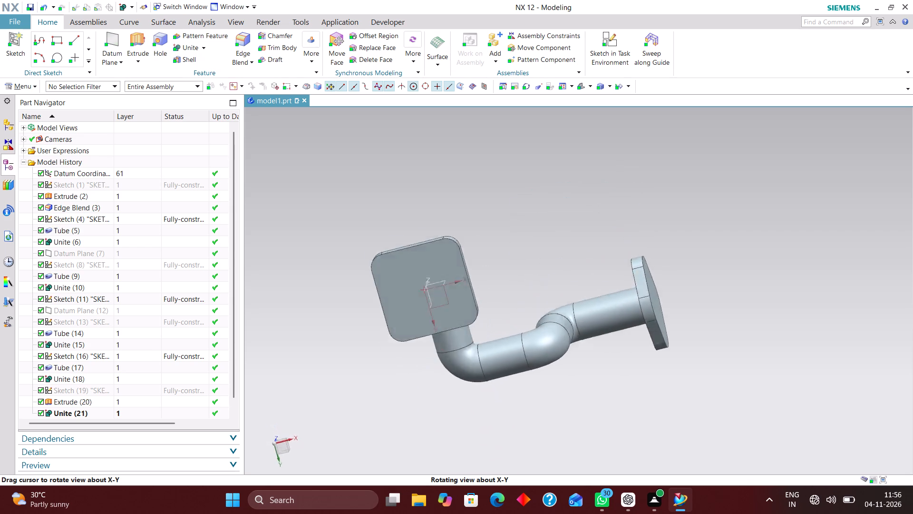
middle_click_drag(616, 258, 638, 319)
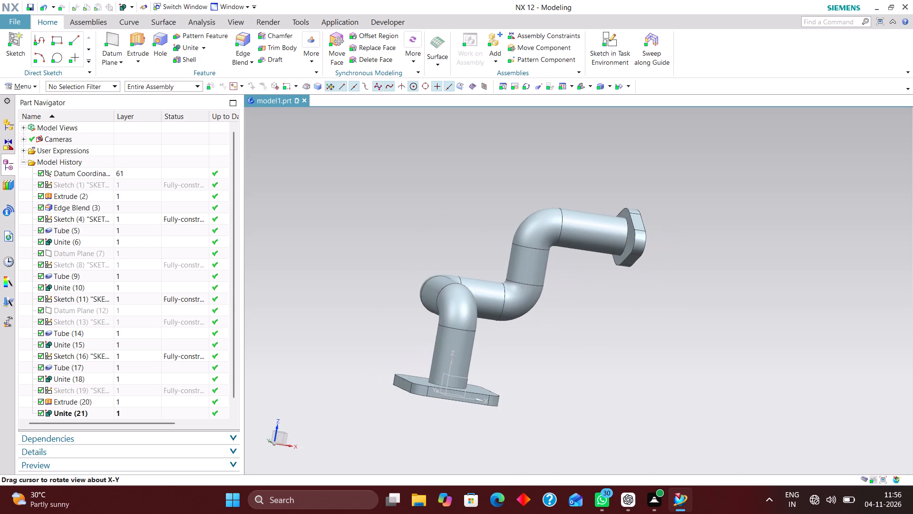
right_click_drag(736, 295, 563, 296)
middle_click_drag(681, 294, 630, 306)
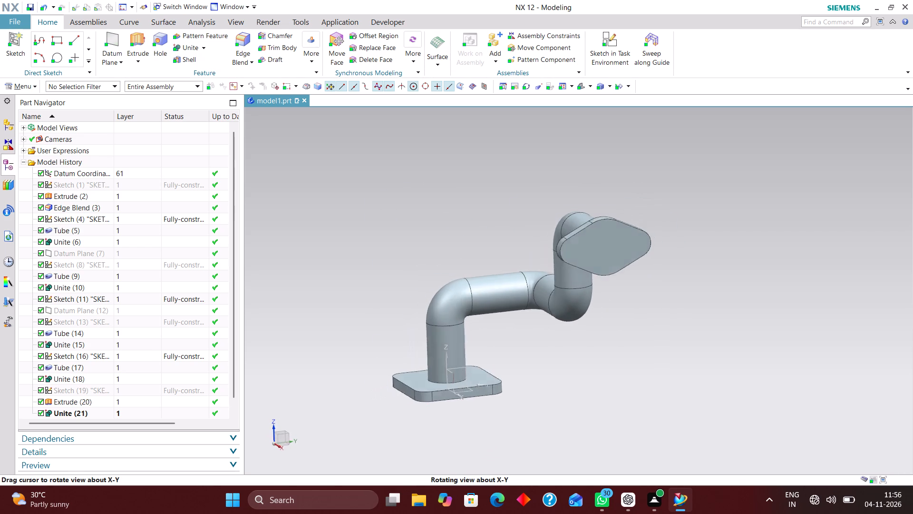
middle_click_drag(630, 306, 639, 306)
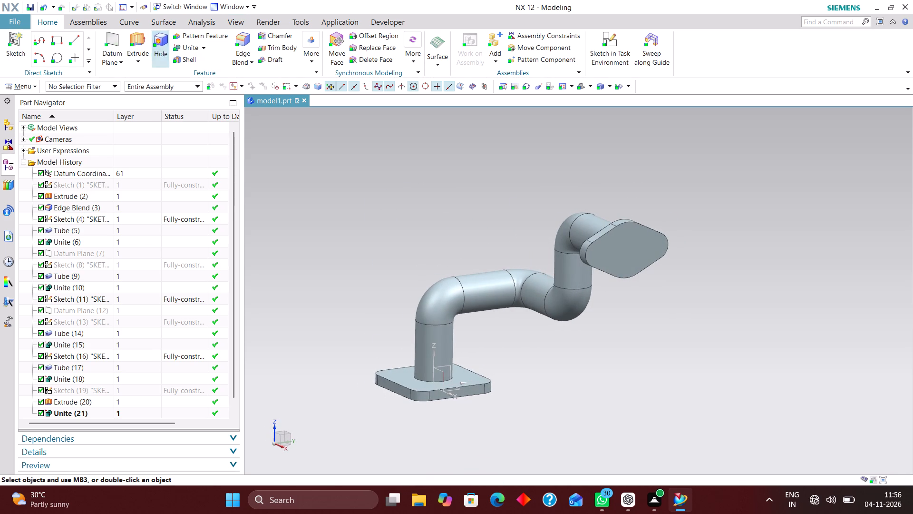
left_click(155, 37)
scroll(629, 234, "up", 12)
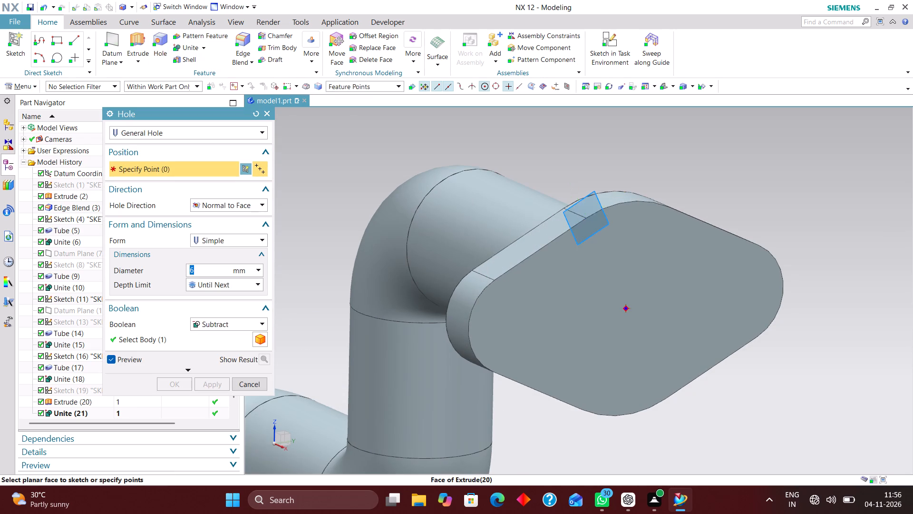
left_click(625, 203)
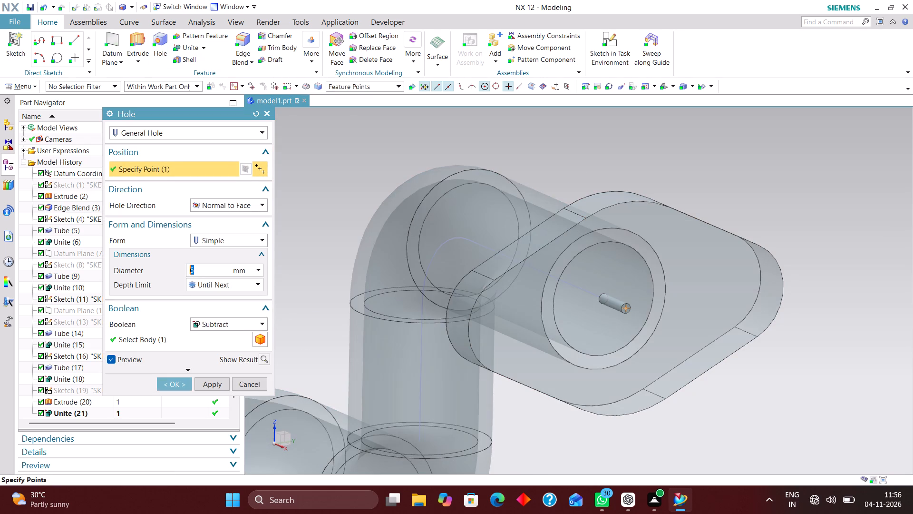
type("67")
key("Return")
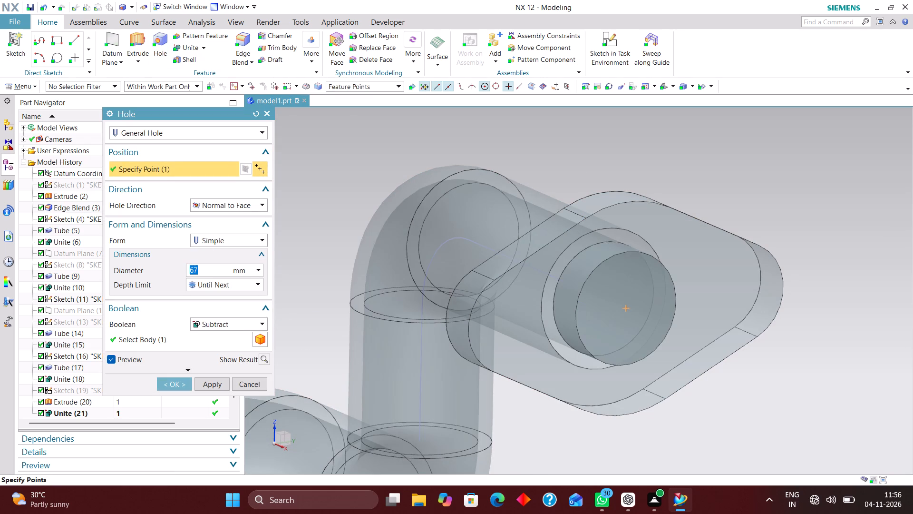
scroll(469, 218, "down", 2)
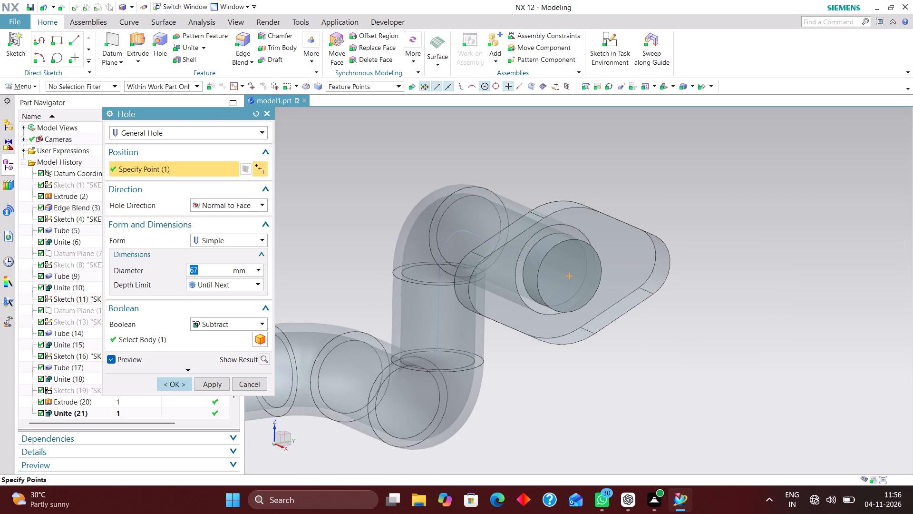
left_click(175, 381)
Inspect the upper flange's hole and both sides of the base flange from several directions.
middle_click_drag(641, 329, 620, 313)
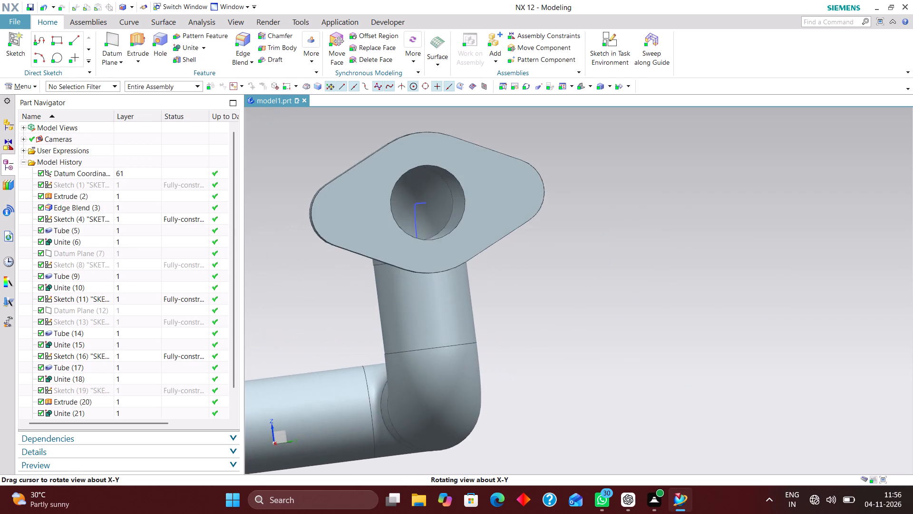
middle_click_drag(620, 313, 605, 315)
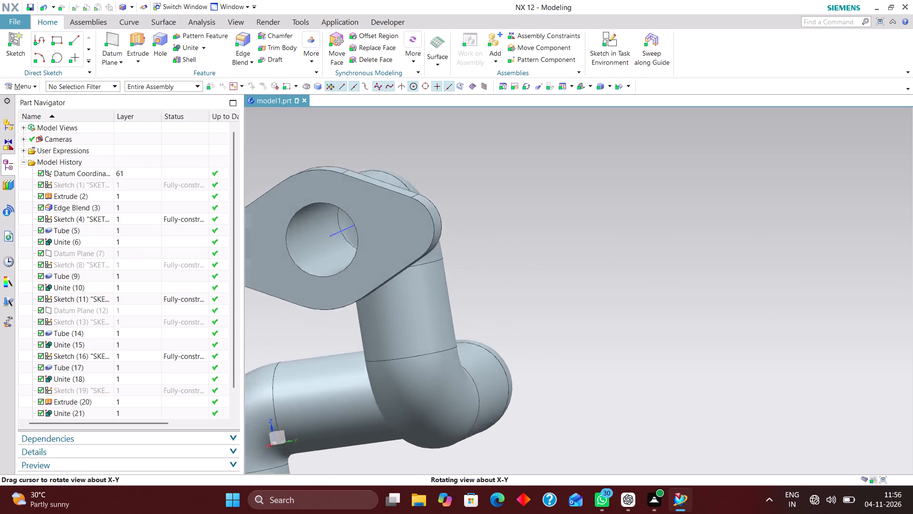
middle_click_drag(605, 315, 656, 322)
scroll(722, 284, "down", 2)
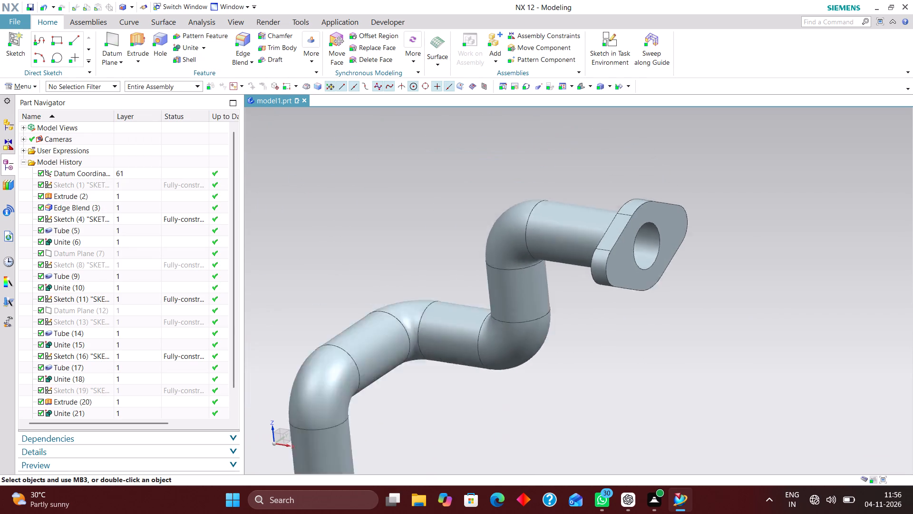
scroll(722, 285, "down", 3)
middle_click_drag(557, 416, 543, 354)
scroll(547, 372, "up", 7)
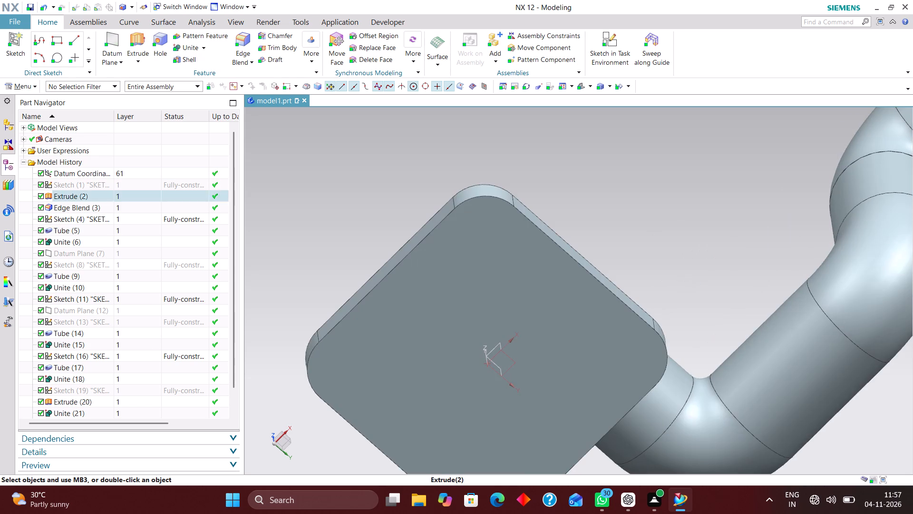
middle_click_drag(592, 188, 592, 231)
scroll(594, 226, "up", 1)
scroll(588, 190, "down", 5)
middle_click_drag(605, 293, 607, 316)
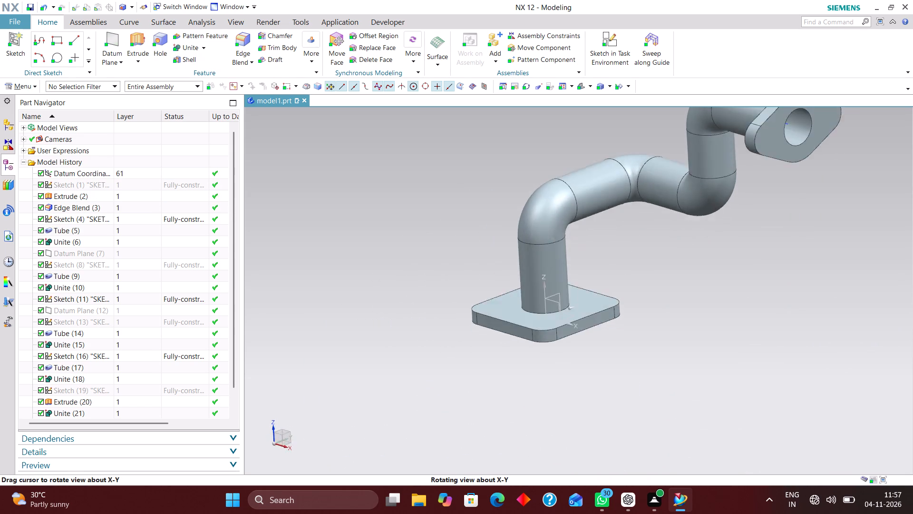
middle_click_drag(607, 316, 608, 304)
scroll(609, 299, "up", 6)
scroll(601, 280, "down", 3)
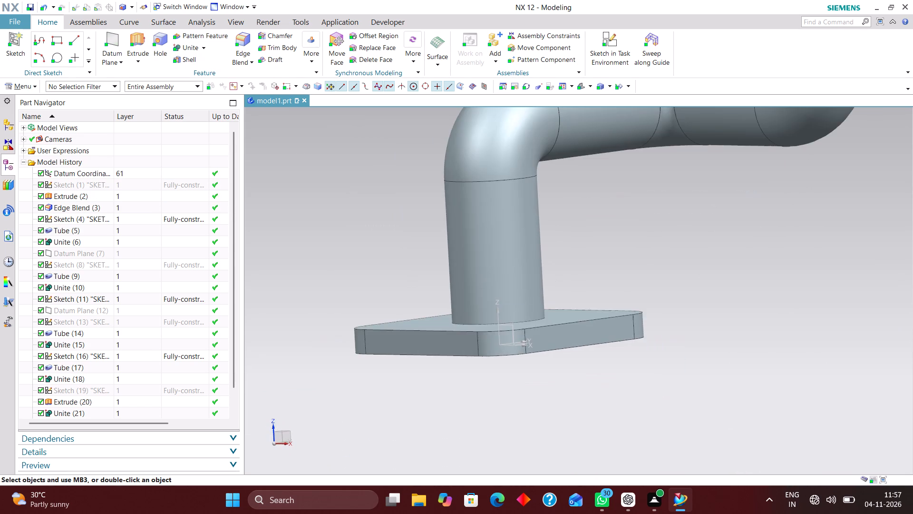
Start a general hole on the base flange's underside and place its sketch point near the face centre.
middle_click_drag(610, 326, 598, 269)
scroll(598, 269, "up", 1)
scroll(617, 328, "down", 4)
right_click_drag(632, 175, 525, 161)
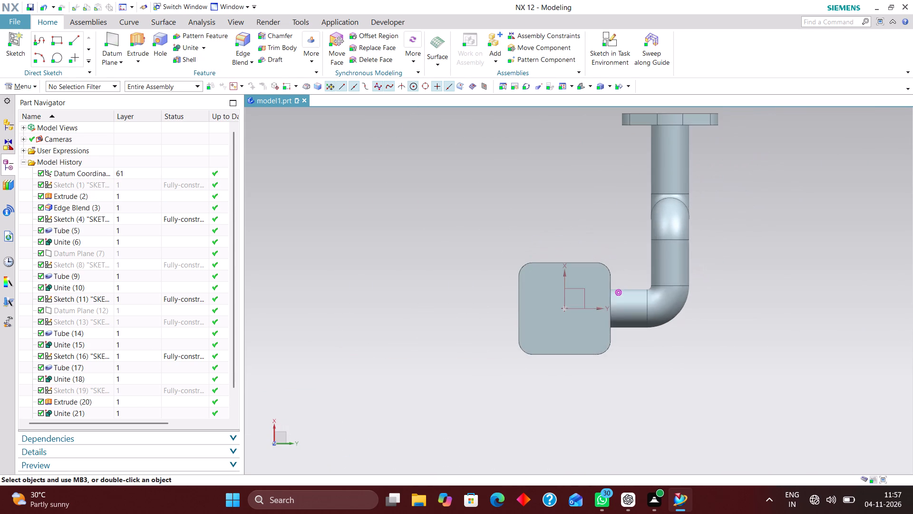
scroll(638, 320, "up", 2)
left_click(161, 42)
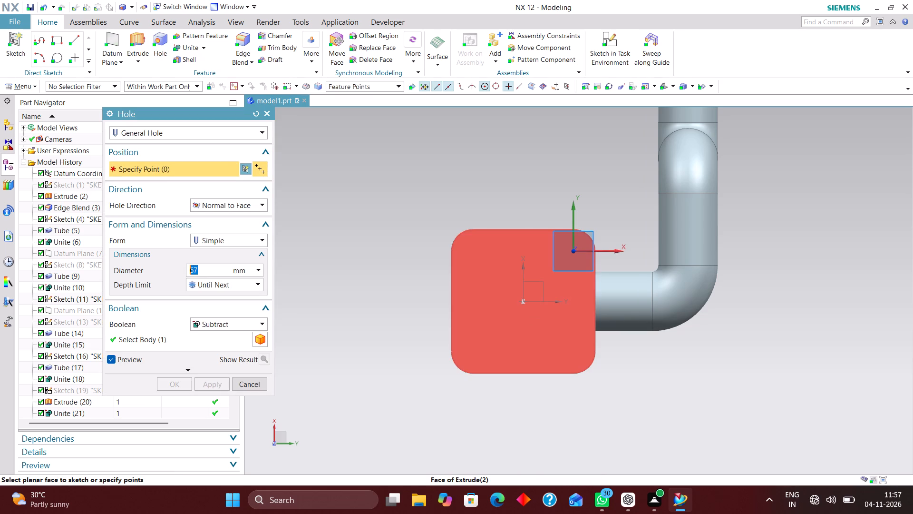
left_click(528, 318)
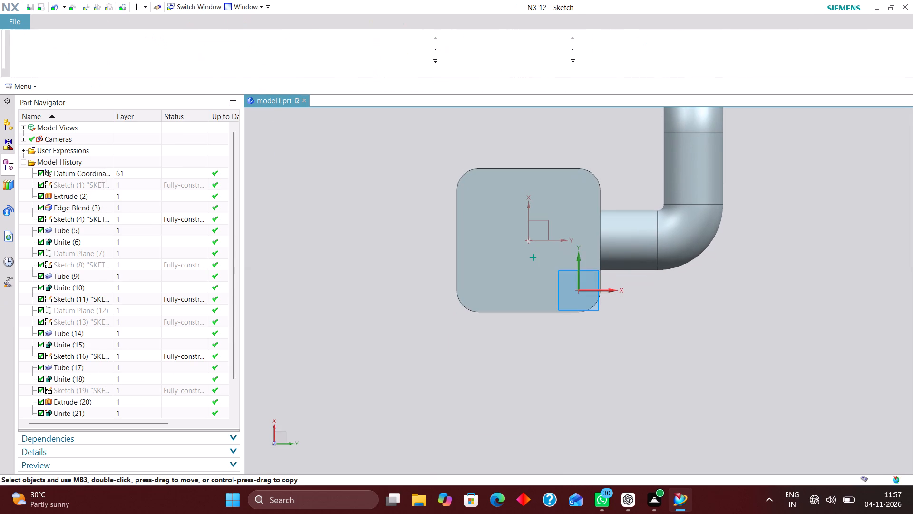
left_click(250, 173)
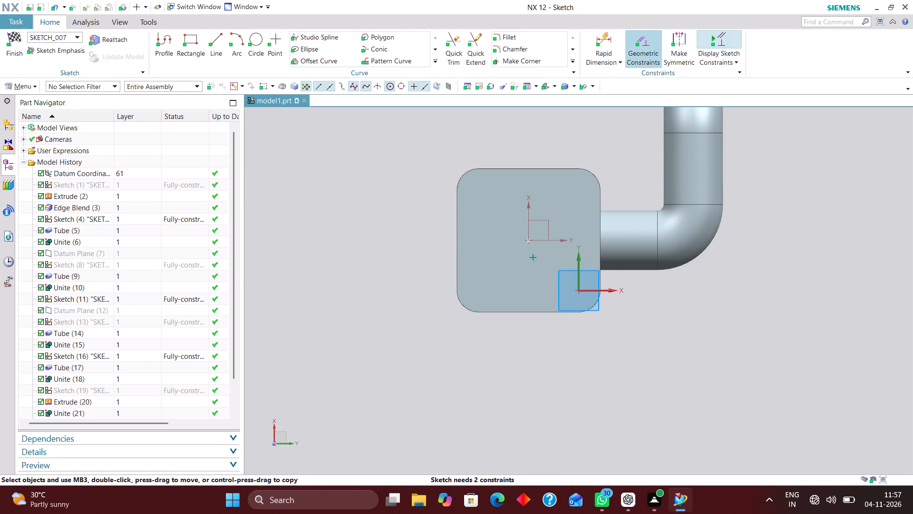
Constrain the hole's sketch point to lie on both the X and Y datum axes, and finish the sketch.
left_click(640, 45)
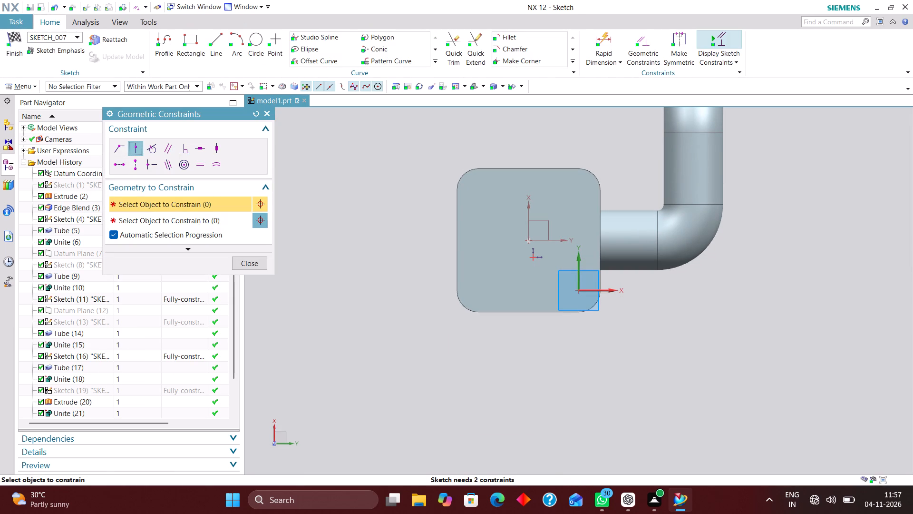
left_click(534, 257)
left_click(526, 240)
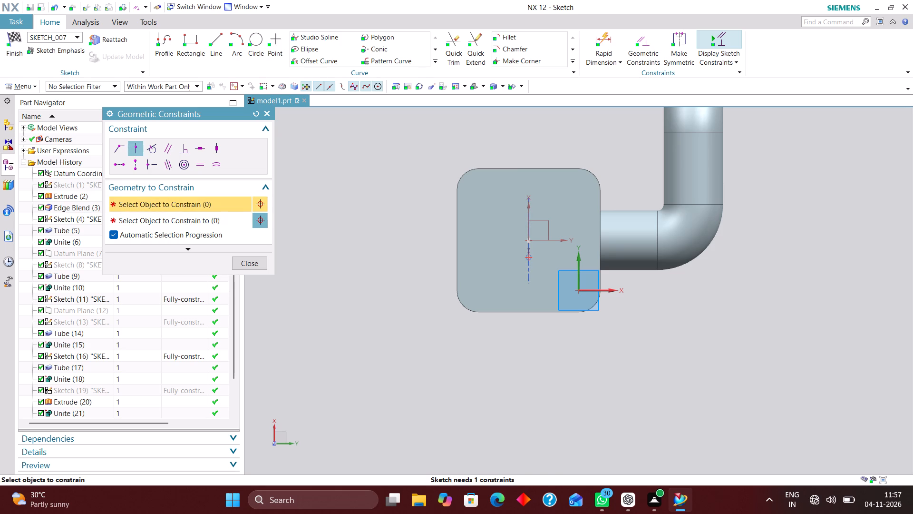
left_click(529, 256)
left_click(539, 238)
left_click(259, 265)
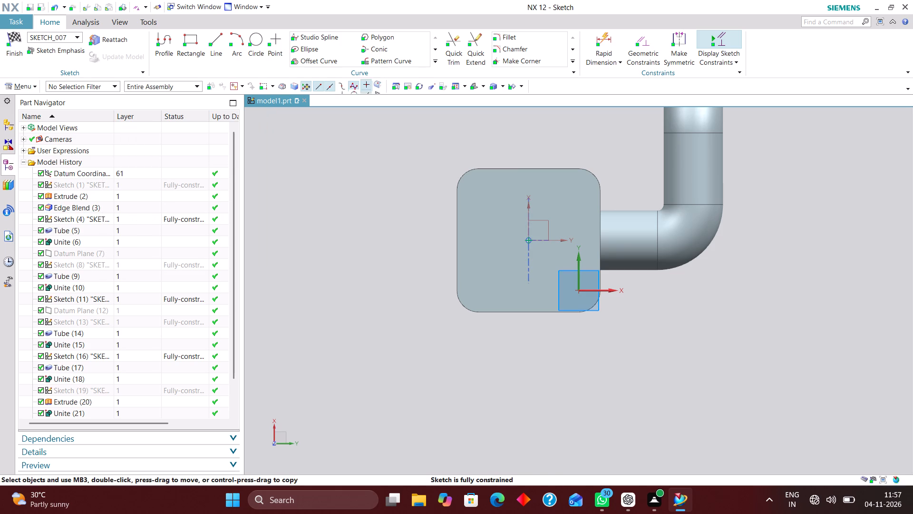
left_click(14, 40)
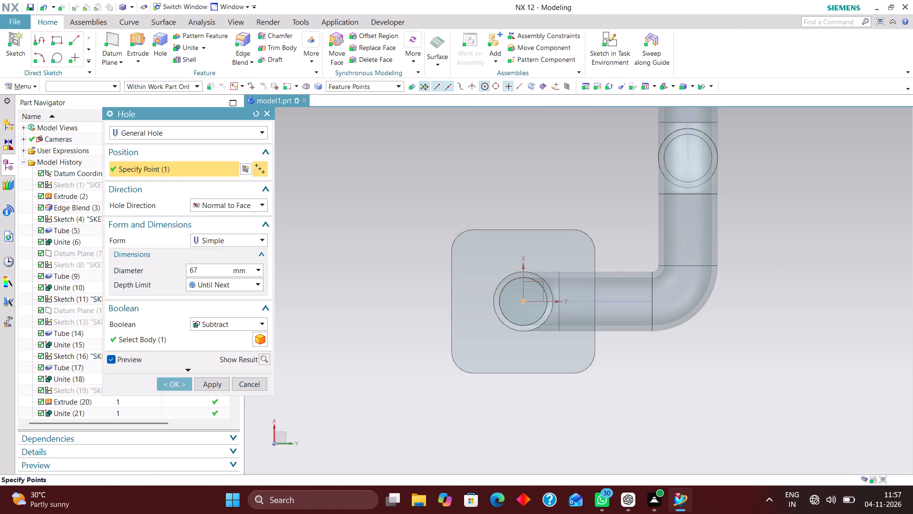
Create the simple 67 mm diameter hole in the base flange, with depth limit Until Next and Boolean Subtract.
middle_click_drag(503, 173, 508, 248)
scroll(500, 313, "up", 4)
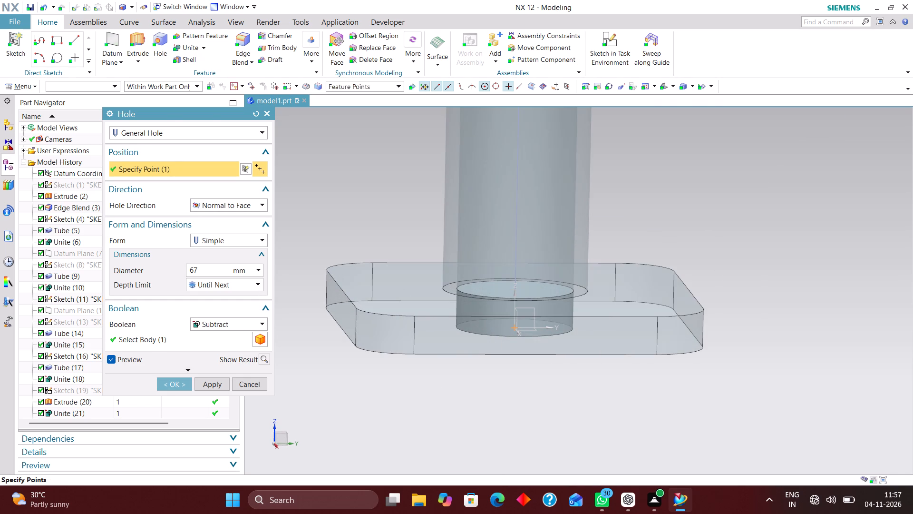
left_click(179, 383)
Examine the base flange's hole and the whole flanged pipe from several directions.
scroll(478, 318, "up", 1)
middle_click_drag(474, 303, 473, 247)
scroll(477, 236, "down", 6)
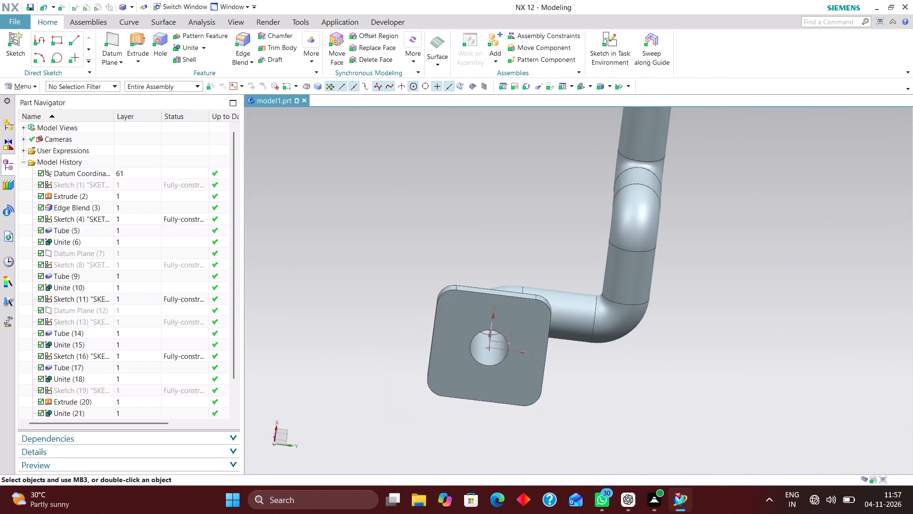
scroll(497, 317, "up", 5)
middle_click_drag(509, 327, 505, 354)
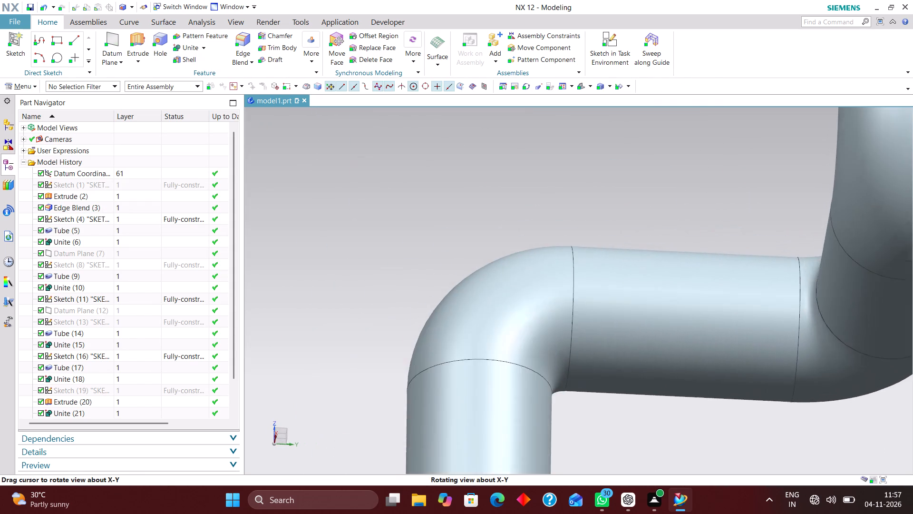
middle_click_drag(505, 354, 506, 353)
scroll(510, 241, "down", 2)
left_click(581, 87)
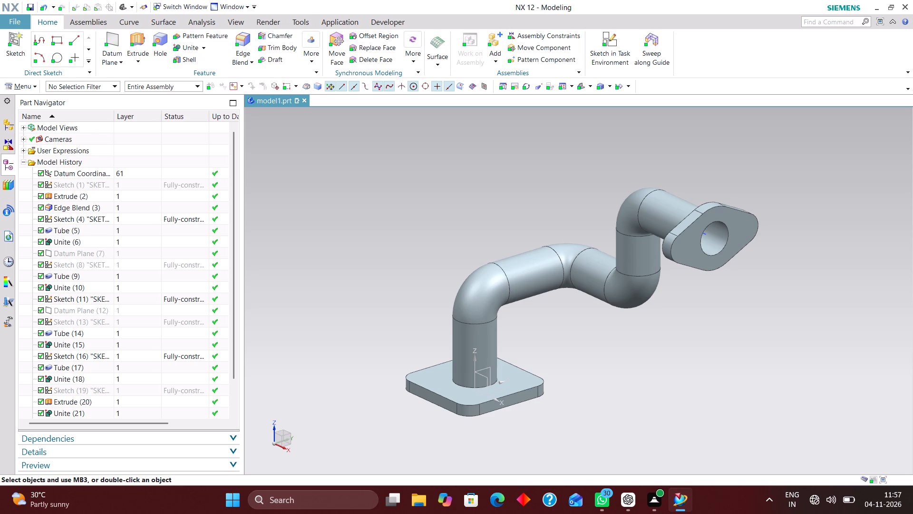
scroll(641, 273, "down", 2)
middle_click_drag(692, 298, 736, 312)
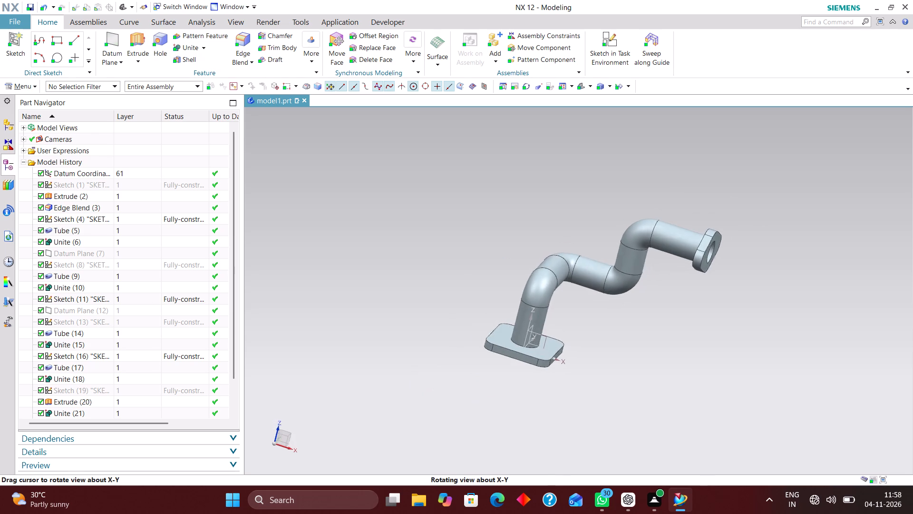
middle_click_drag(736, 312, 741, 339)
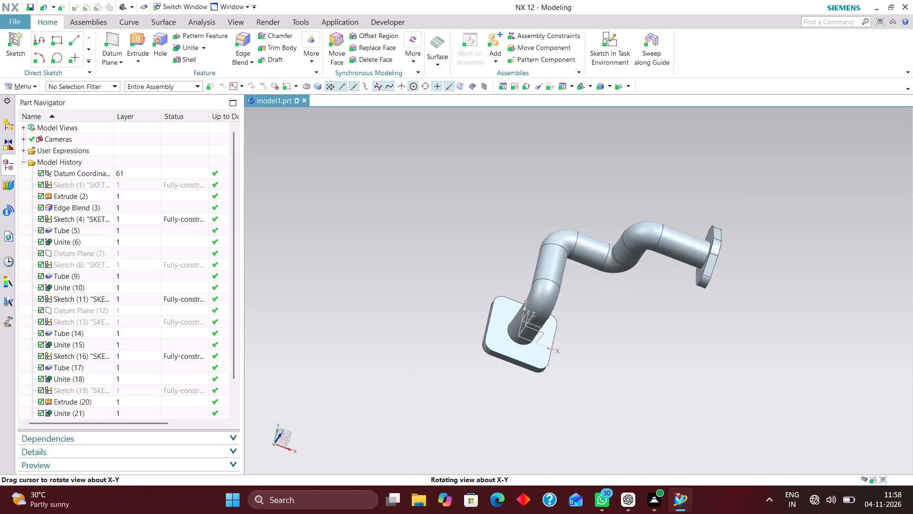
middle_click_drag(741, 339, 730, 336)
middle_click_drag(707, 328, 723, 319)
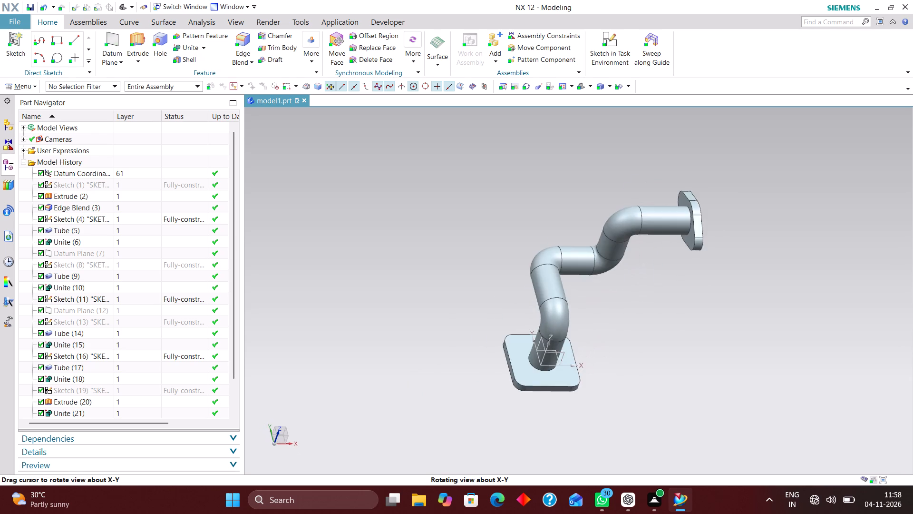
middle_click_drag(723, 319, 681, 303)
scroll(681, 303, "up", 1)
Hide Sketch (4), which belongs to the first pipe section.
left_click(138, 216)
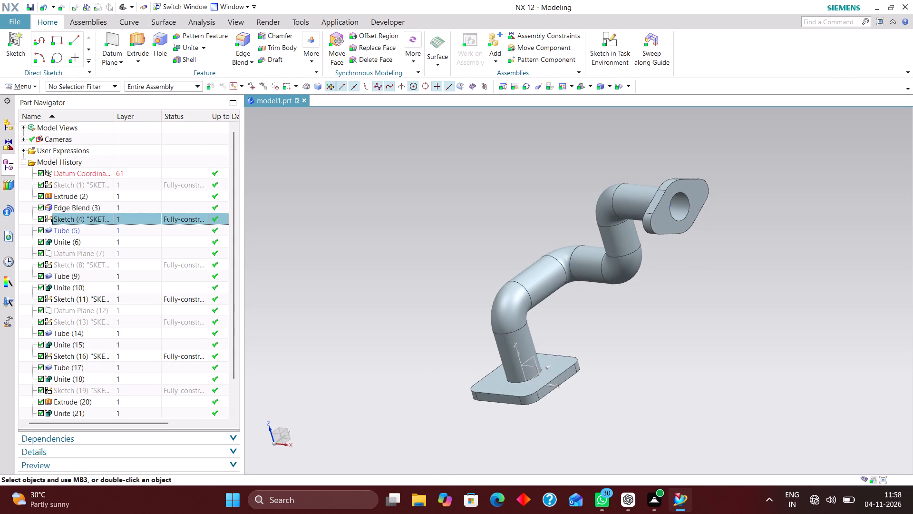
right_click(140, 215)
left_click(172, 172)
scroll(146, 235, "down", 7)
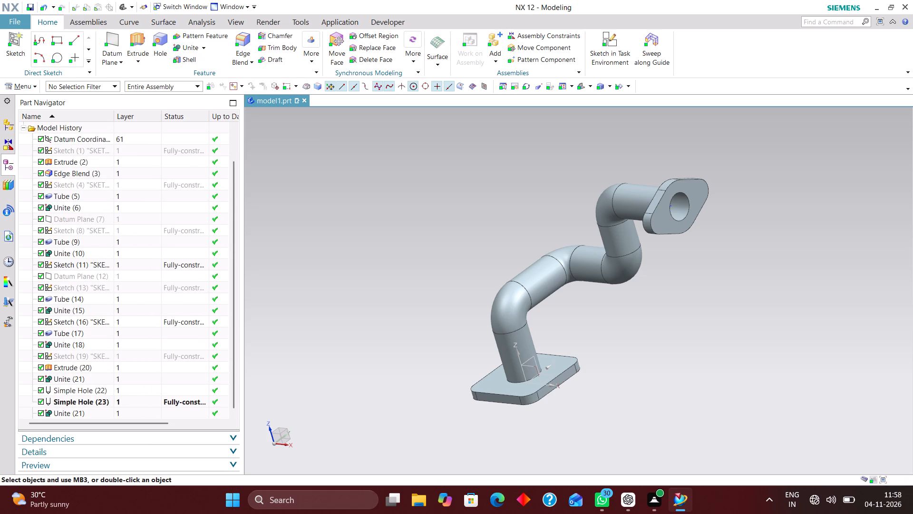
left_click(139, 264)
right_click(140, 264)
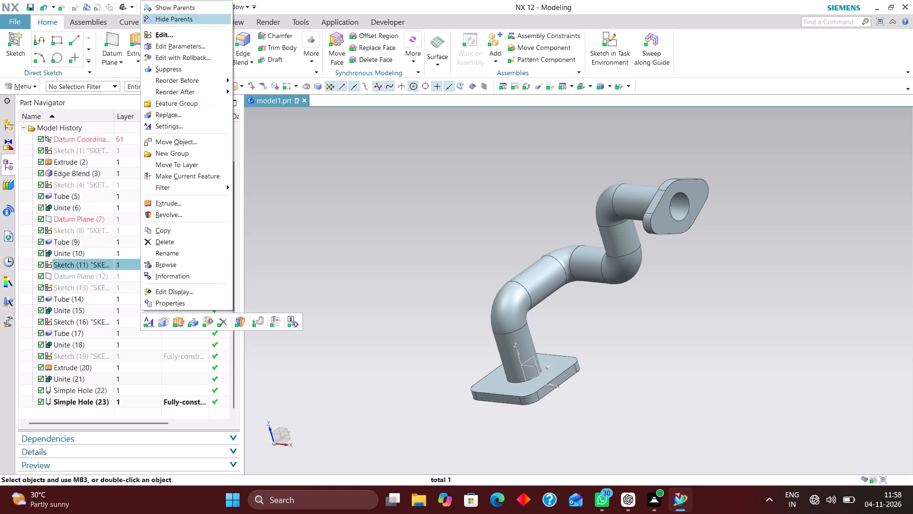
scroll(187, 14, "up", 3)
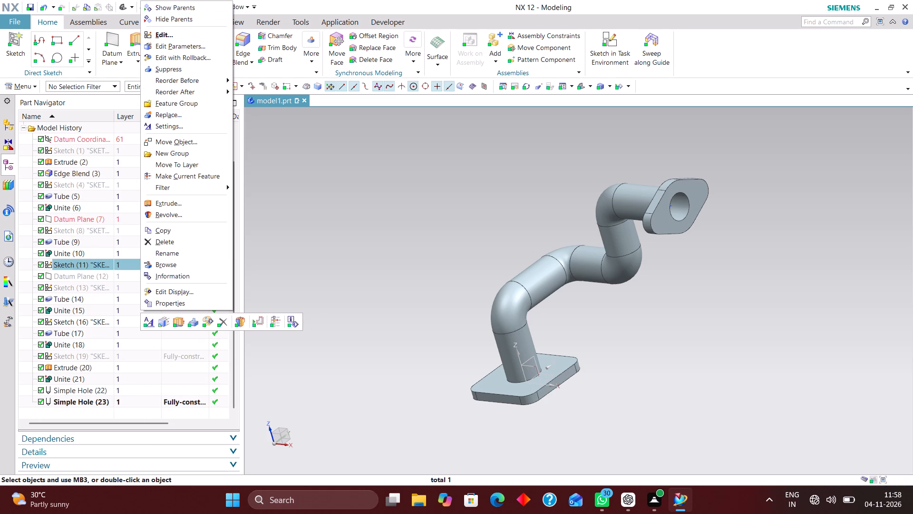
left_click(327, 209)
Hide Sketch (16), which belongs to the last pipe section.
left_click(134, 322)
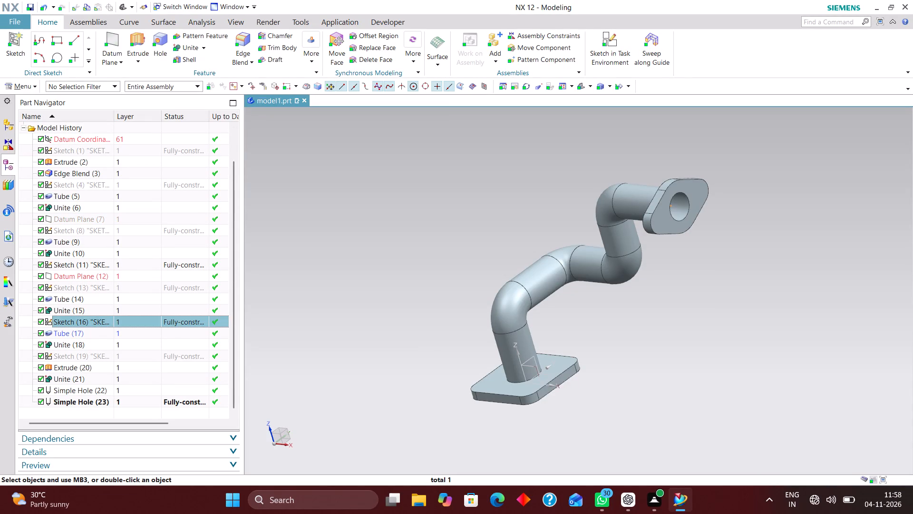
right_click(140, 319)
left_click(201, 10)
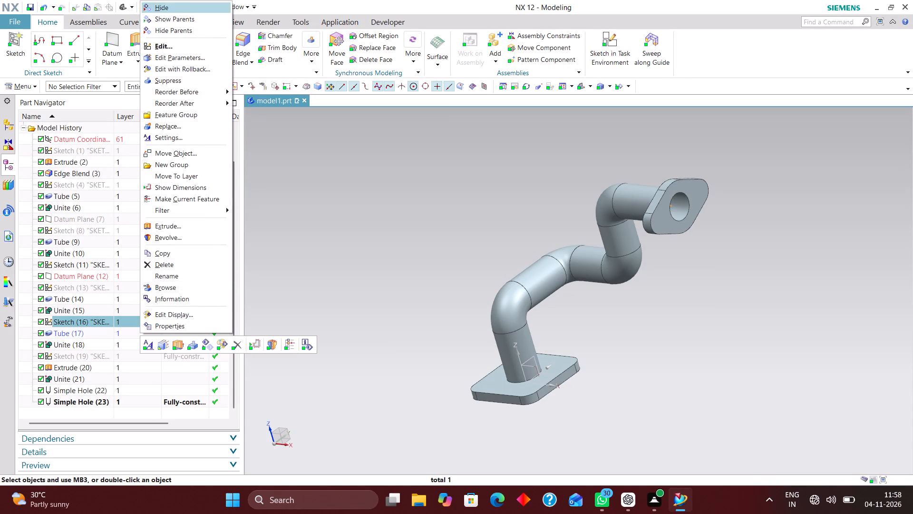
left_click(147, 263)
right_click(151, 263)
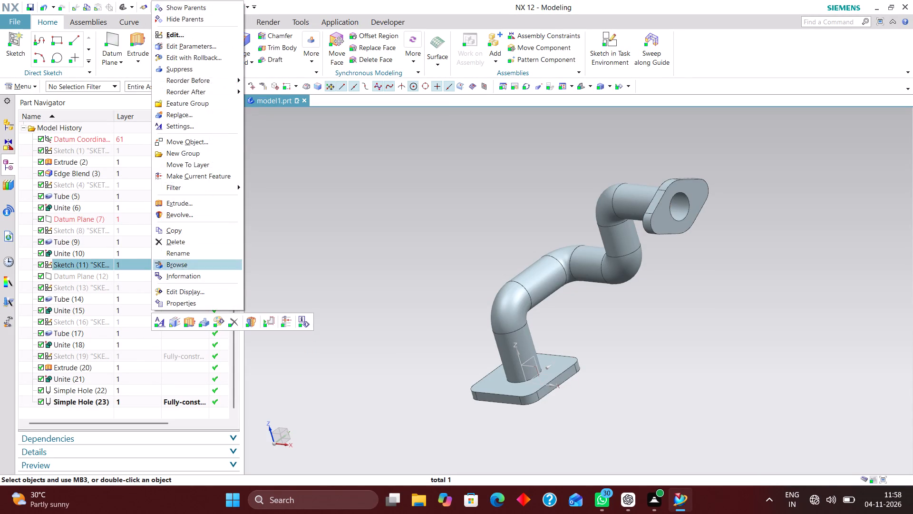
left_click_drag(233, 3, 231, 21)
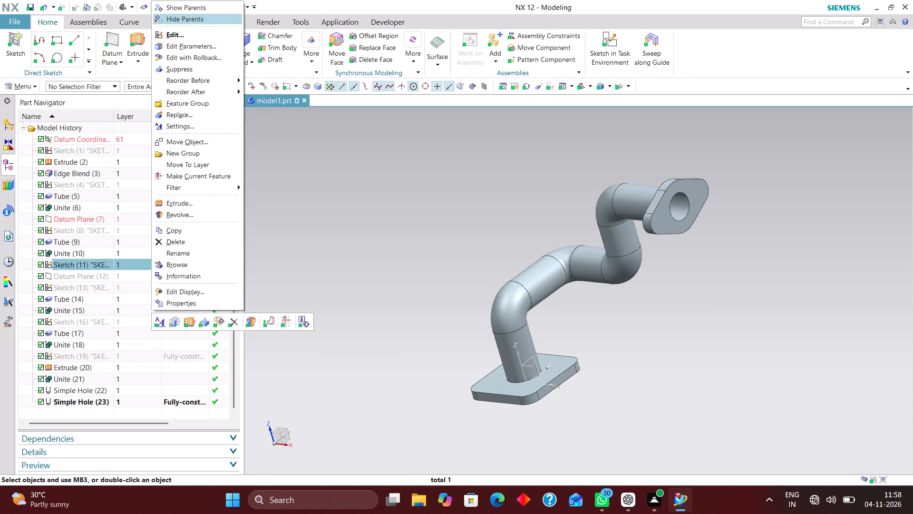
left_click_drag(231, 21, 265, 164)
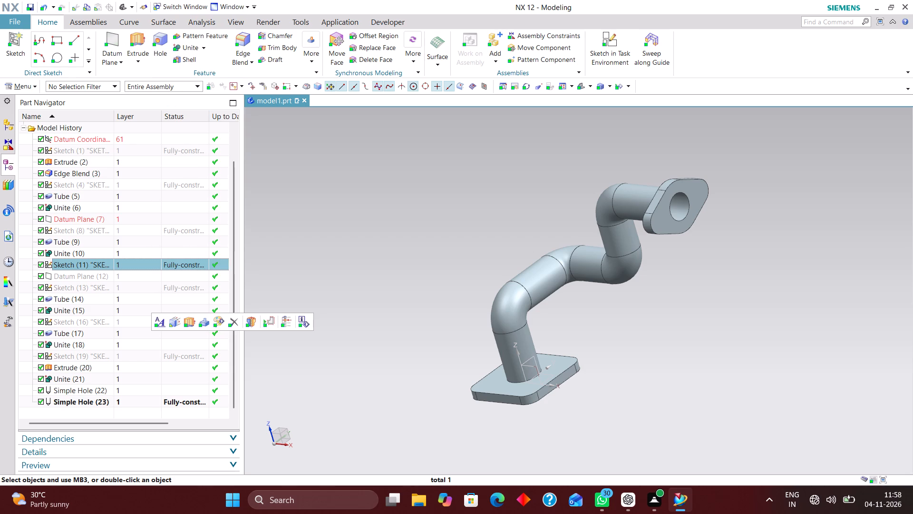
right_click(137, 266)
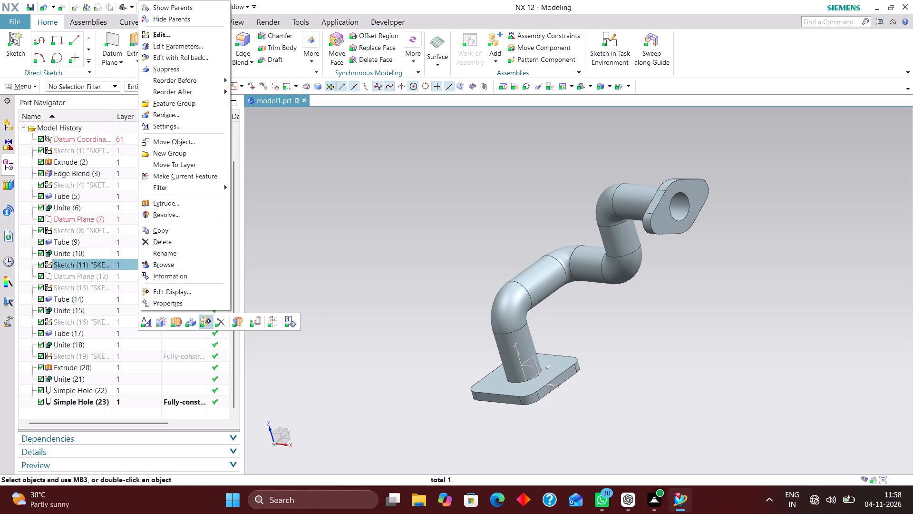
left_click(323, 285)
Delete Sketch (11) from the model history.
middle_click_drag(654, 273, 635, 285)
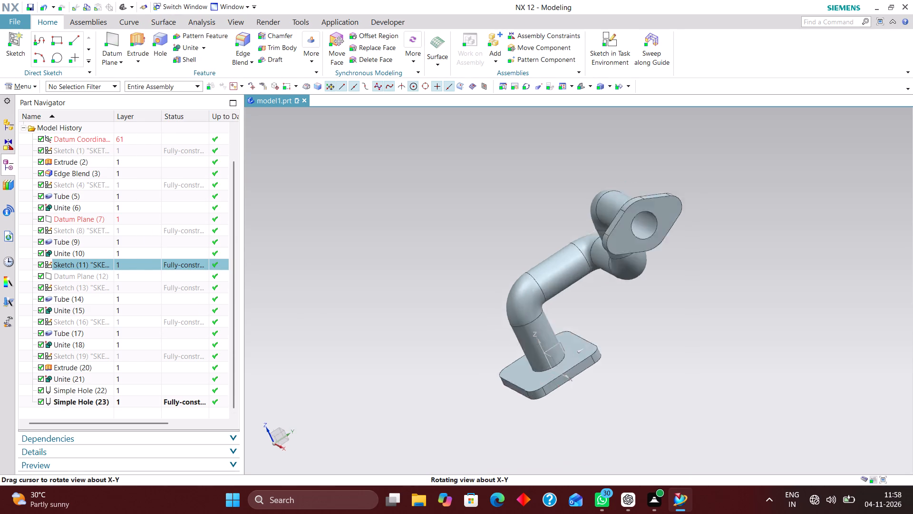
middle_click_drag(635, 285, 680, 286)
scroll(699, 284, "up", 1)
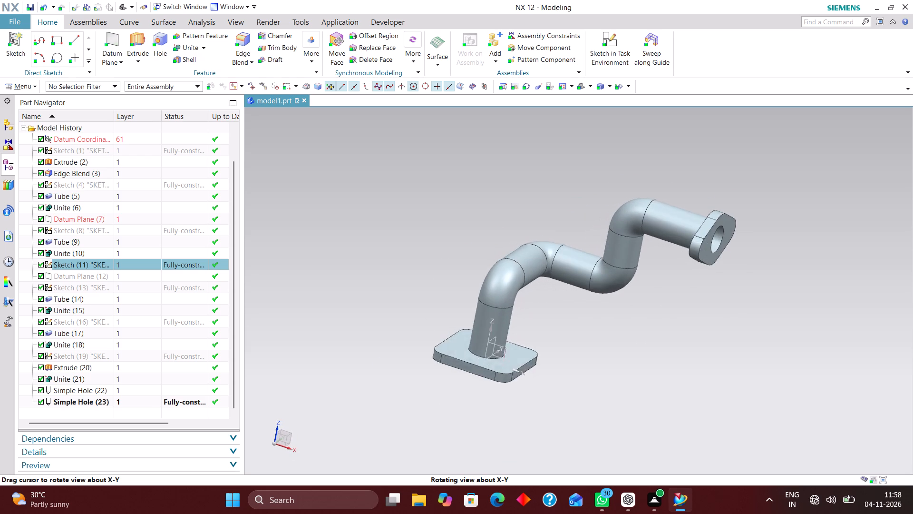
scroll(675, 285, "up", 1)
left_click(128, 264)
right_click(128, 263)
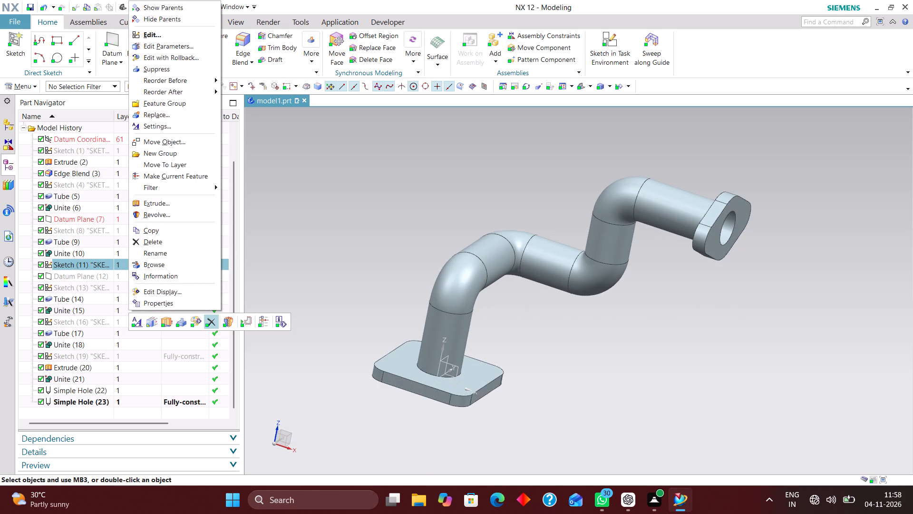
left_click(214, 322)
scroll(145, 219, "down", 11)
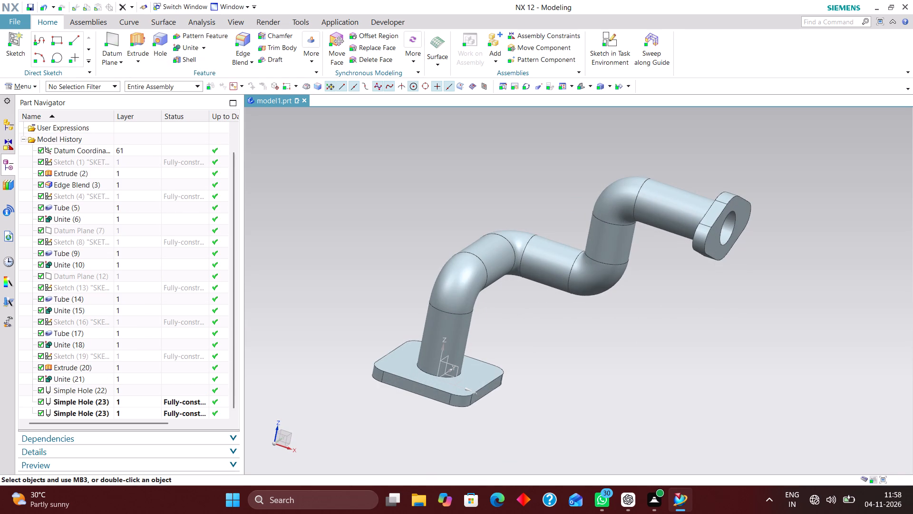
Examine the flanged pipe from several directions and return to a trimetric-style overview of the model.
left_click(579, 84)
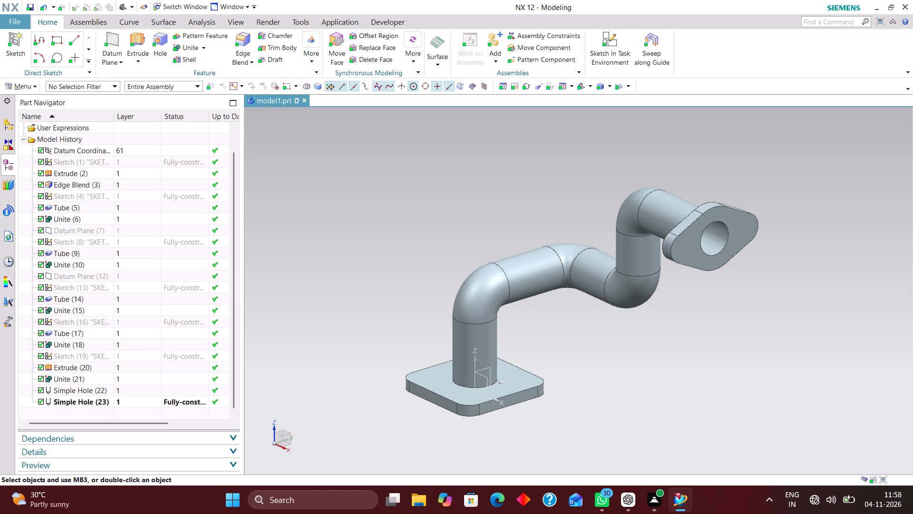
middle_click_drag(721, 308, 764, 299)
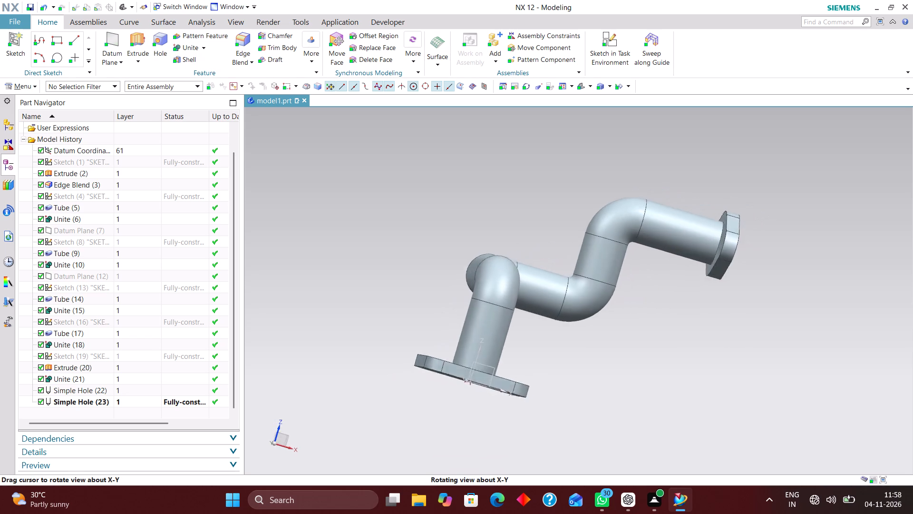
middle_click_drag(764, 299, 726, 324)
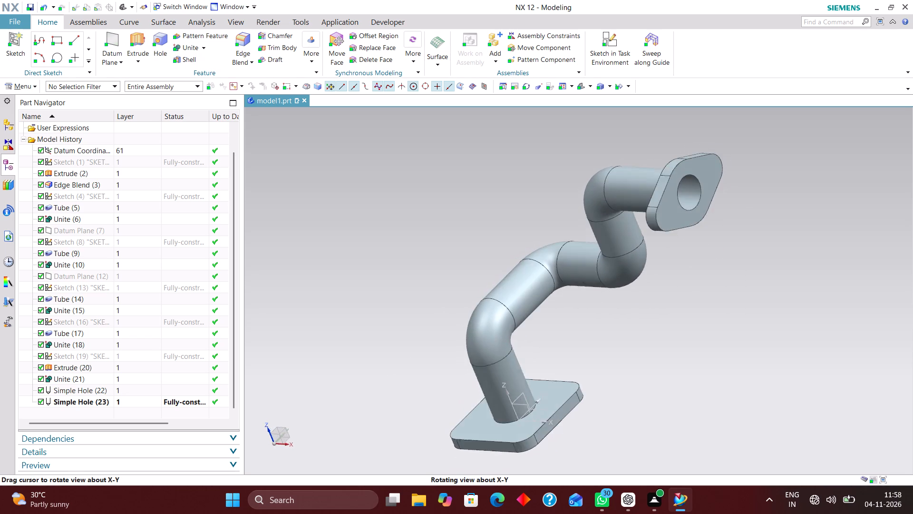
middle_click_drag(726, 324, 722, 323)
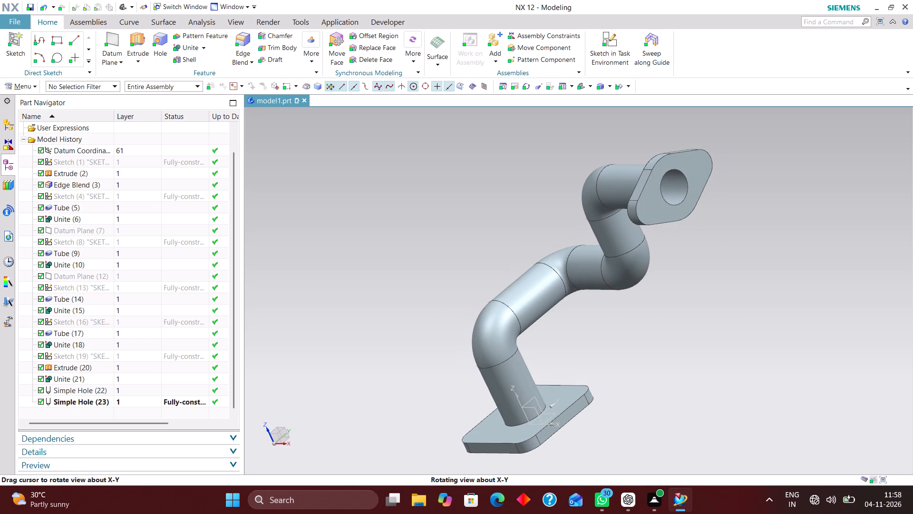
middle_click_drag(722, 323, 735, 329)
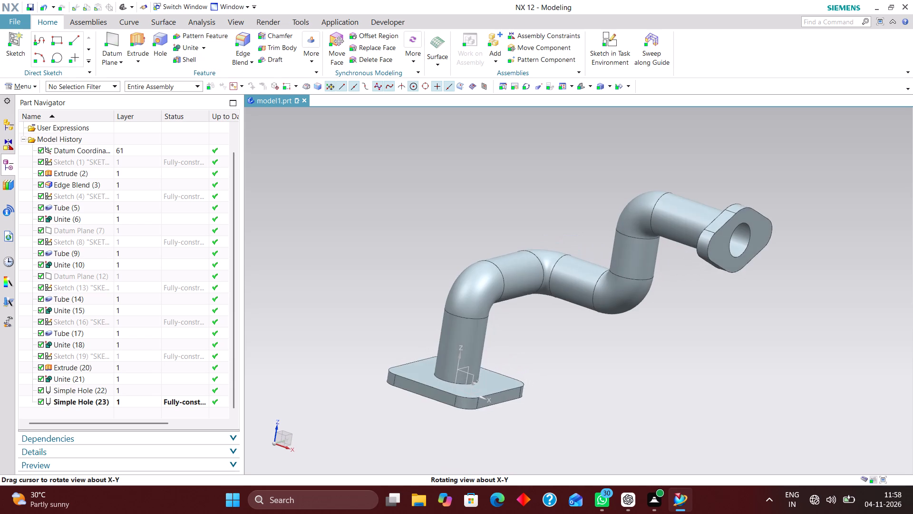
middle_click_drag(735, 329, 738, 333)
scroll(738, 334, "up", 1)
left_click(581, 87)
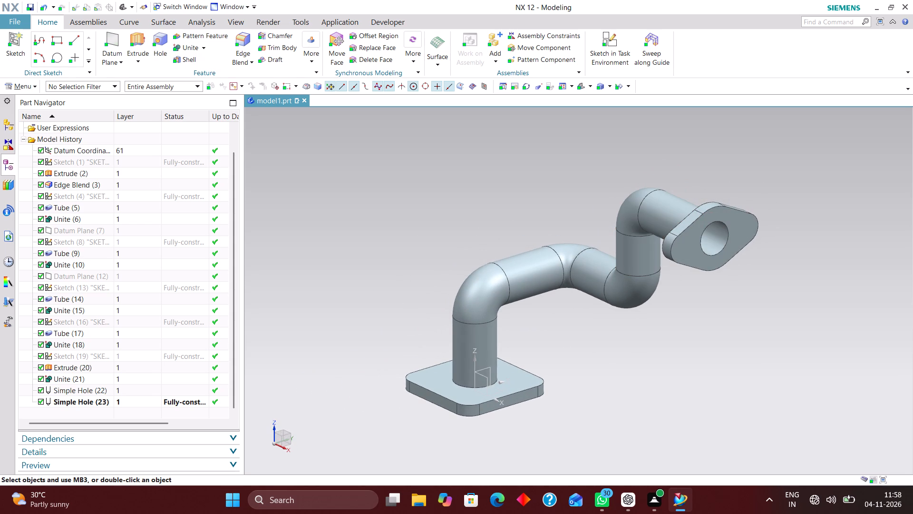
Create two simple 25 mm holes centred on the rounded ends of the upper flange, with depth limit Until Next and Boolean Subtract.
left_click(158, 41)
scroll(701, 266, "up", 5)
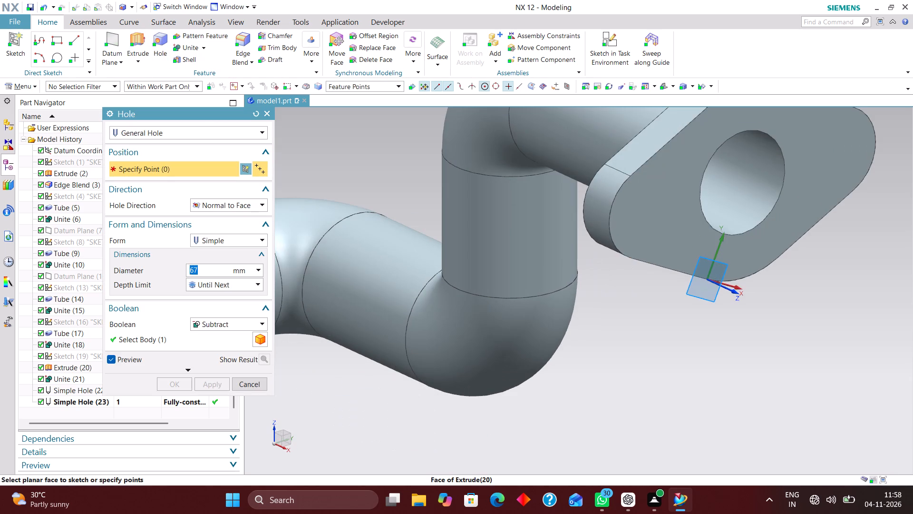
left_click(609, 233)
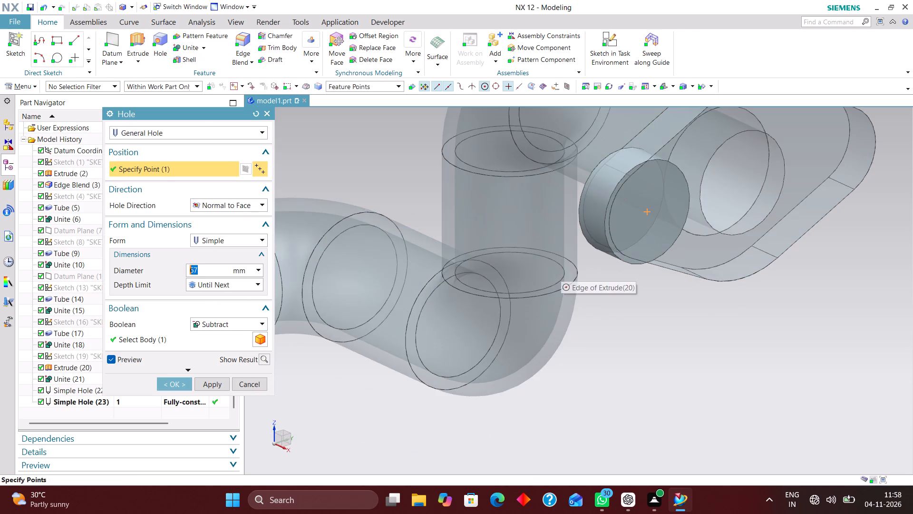
scroll(533, 266, "down", 4)
scroll(678, 185, "up", 2)
left_click(667, 227)
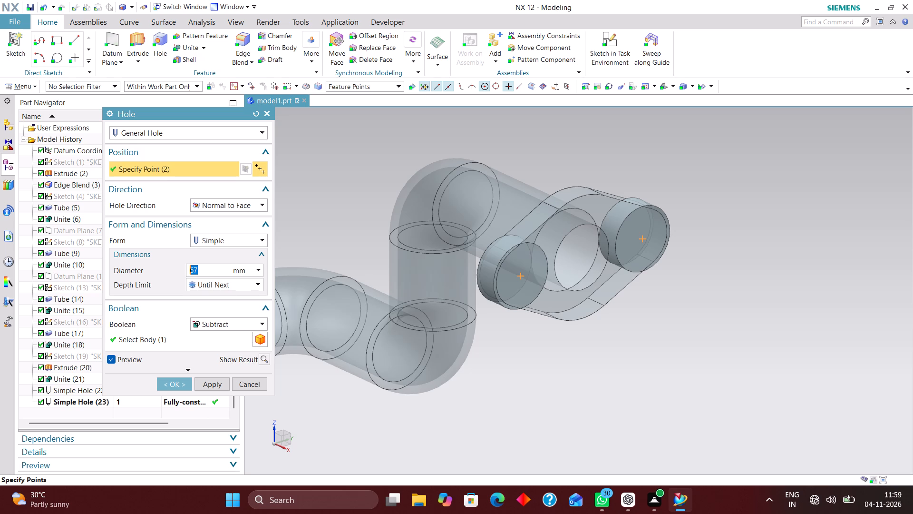
type("25")
key("Return")
left_click(179, 384)
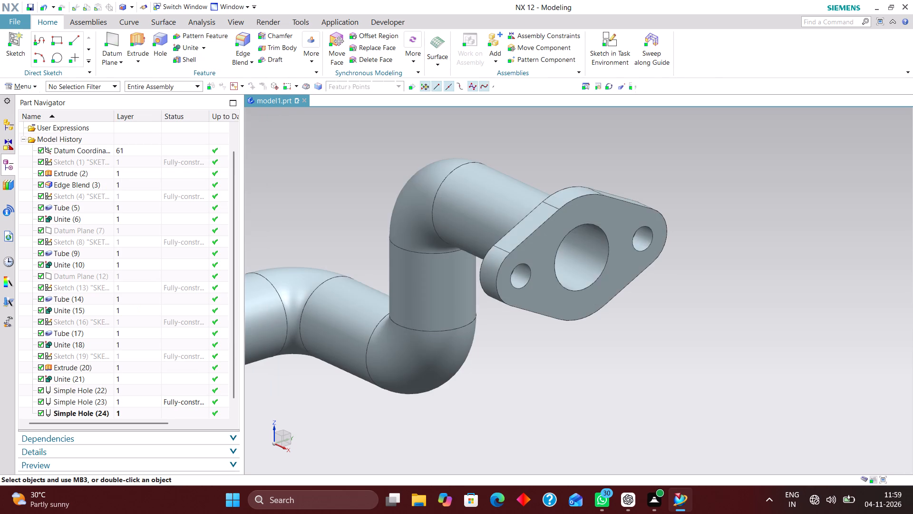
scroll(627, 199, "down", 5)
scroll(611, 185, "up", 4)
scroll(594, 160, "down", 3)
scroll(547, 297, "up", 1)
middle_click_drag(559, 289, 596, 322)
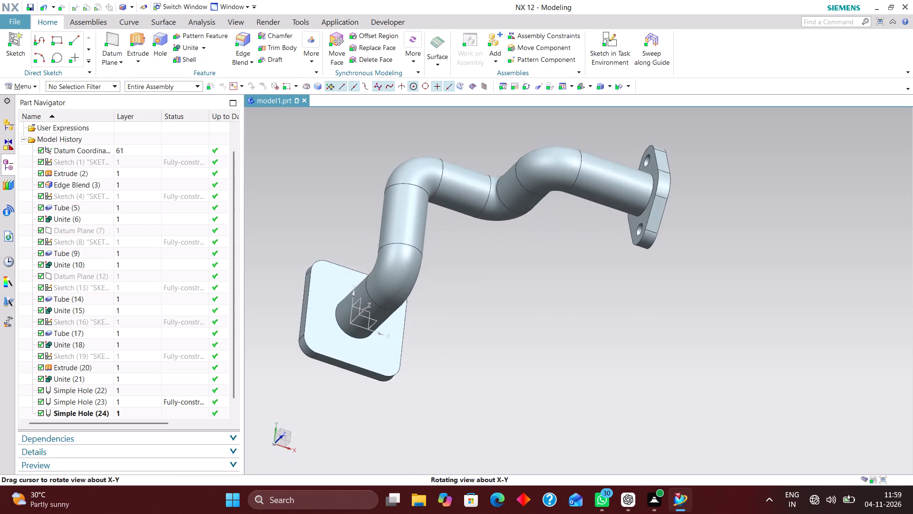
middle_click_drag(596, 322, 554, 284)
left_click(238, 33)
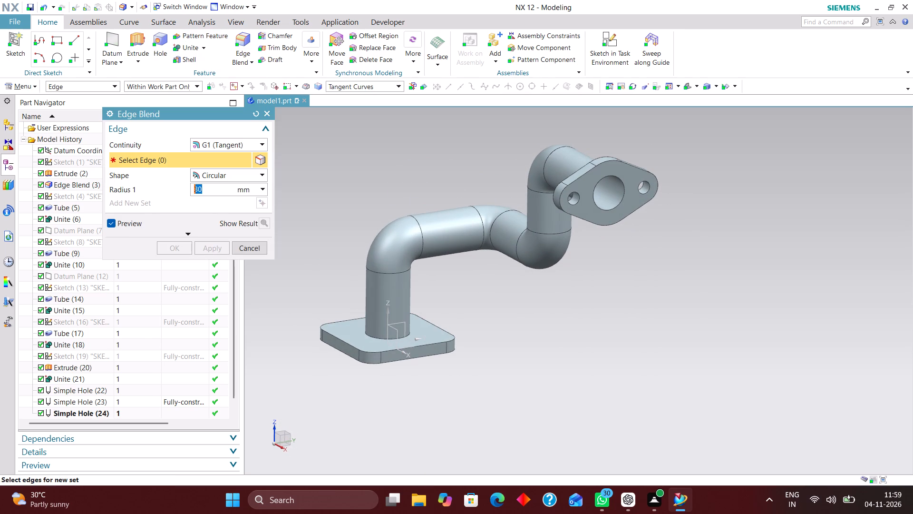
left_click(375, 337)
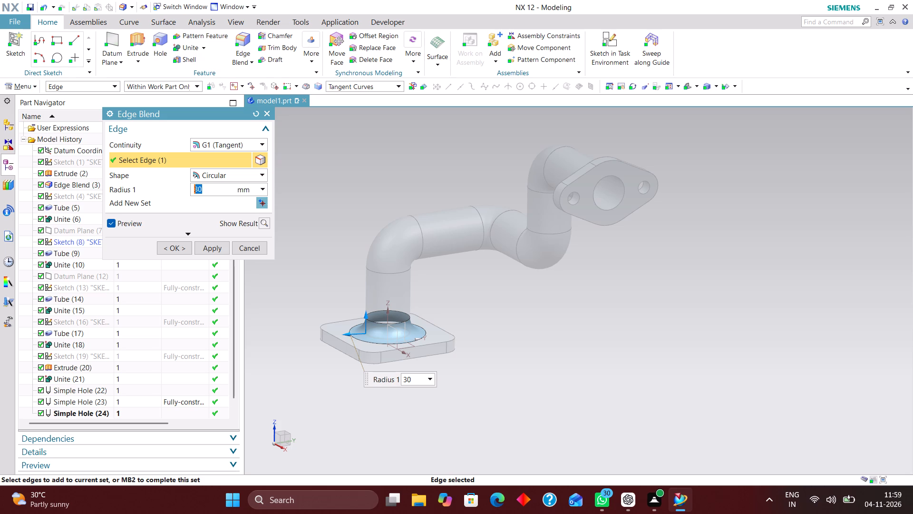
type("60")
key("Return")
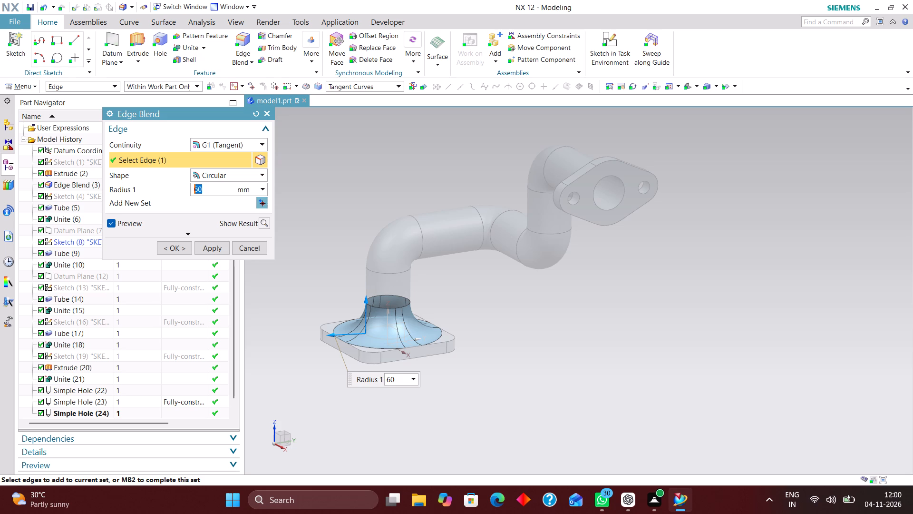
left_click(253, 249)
Edit Tube (5), the first pipe section, to an outer diameter of 61*2 mm and an inner diameter of 83 mm.
scroll(408, 243, "down", 4)
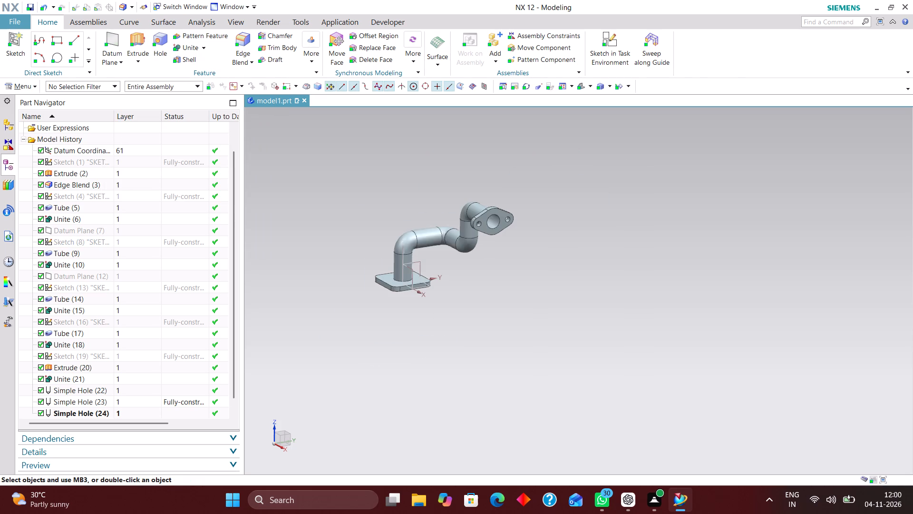
scroll(96, 194, "up", 5)
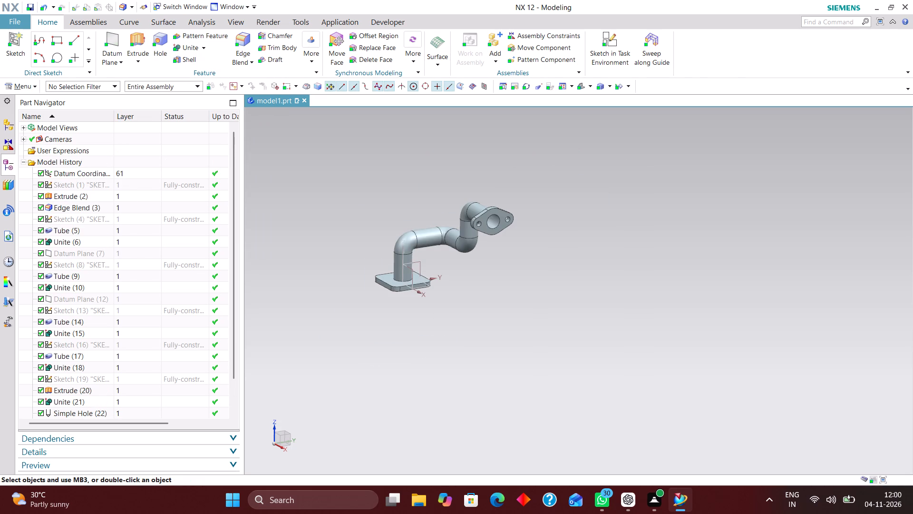
left_click(86, 233)
right_click(88, 229)
left_click(153, 260)
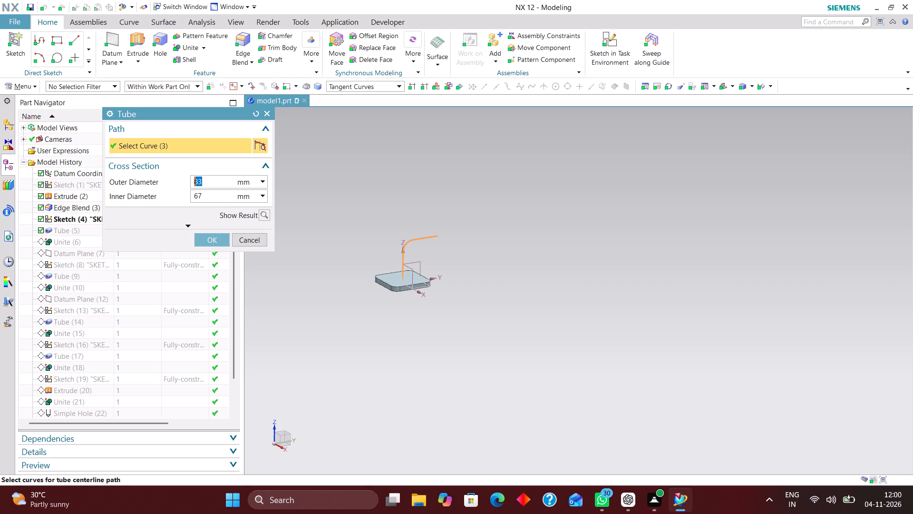
type("61*2")
key("Return")
left_click_drag(207, 194, 187, 199)
type("83")
key("Return")
left_click(208, 239)
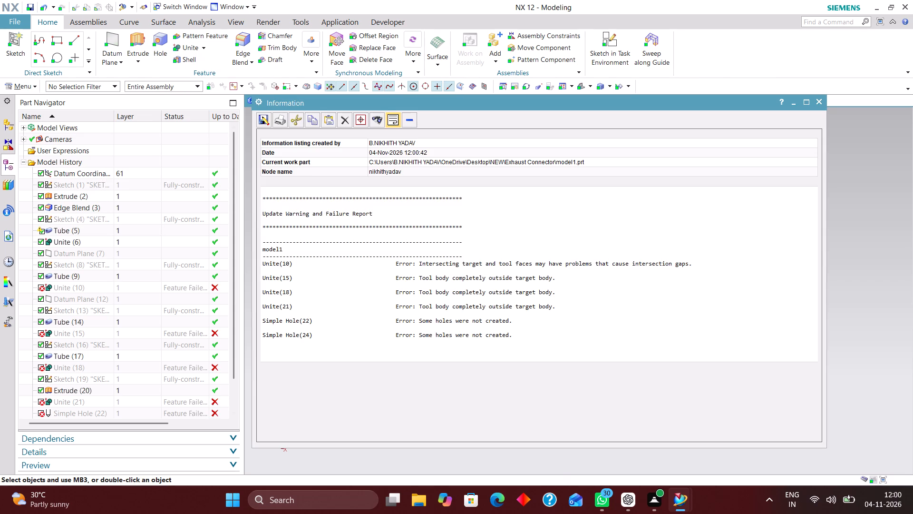
left_click(818, 104)
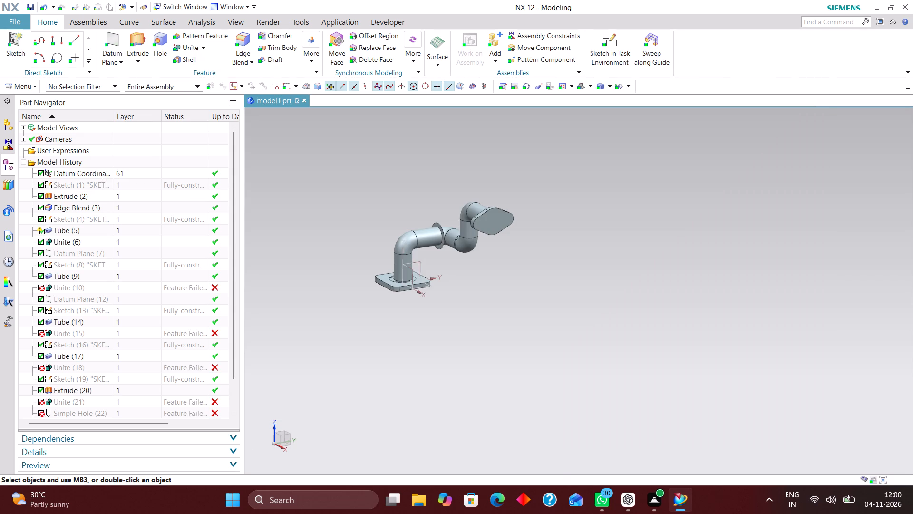
Inspect the rebuilt pipe from several angles and undo the last diameter edit of Tube (5).
scroll(442, 243, "up", 7)
scroll(518, 192, "down", 4)
middle_click_drag(523, 259, 516, 263)
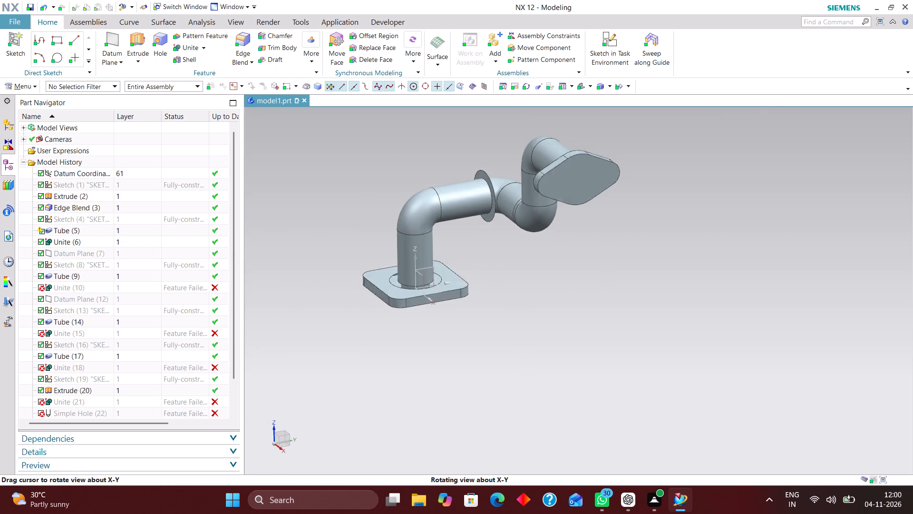
middle_click_drag(516, 263, 556, 291)
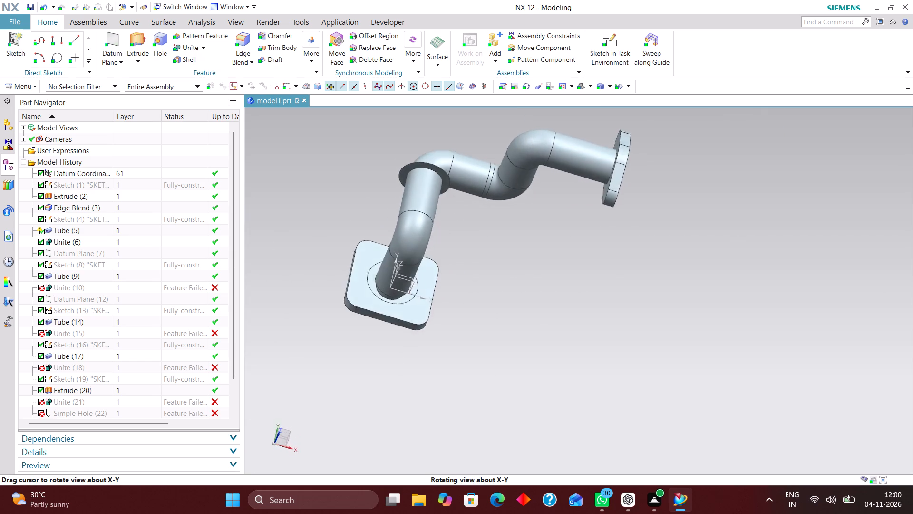
middle_click_drag(556, 291, 515, 302)
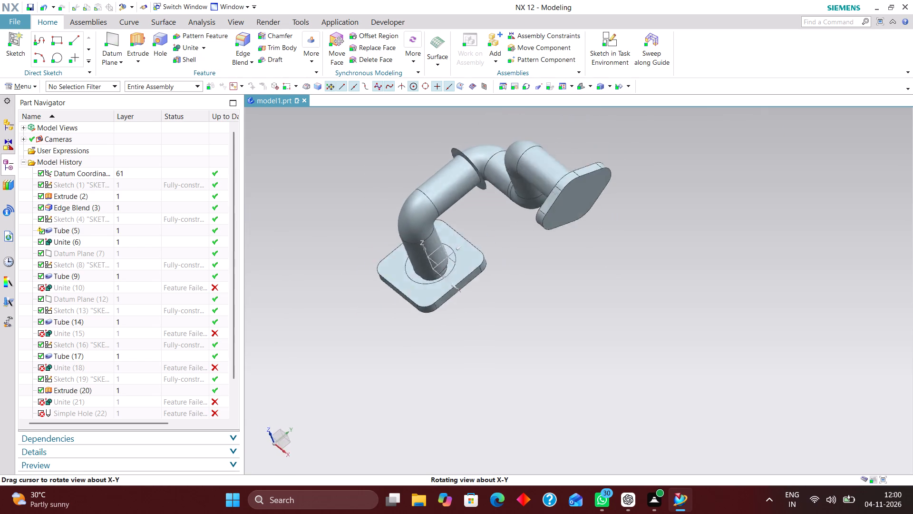
middle_click_drag(515, 302, 522, 287)
scroll(188, 308, "down", 5)
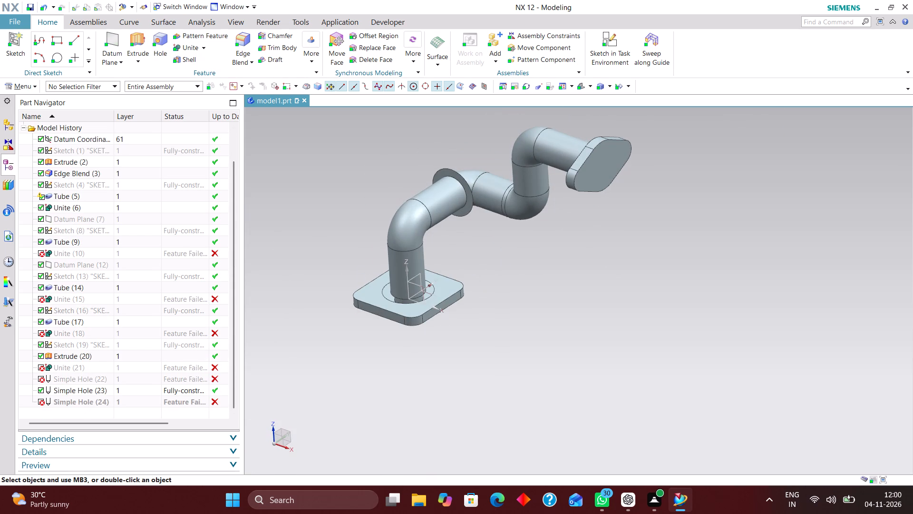
left_click(42, 6)
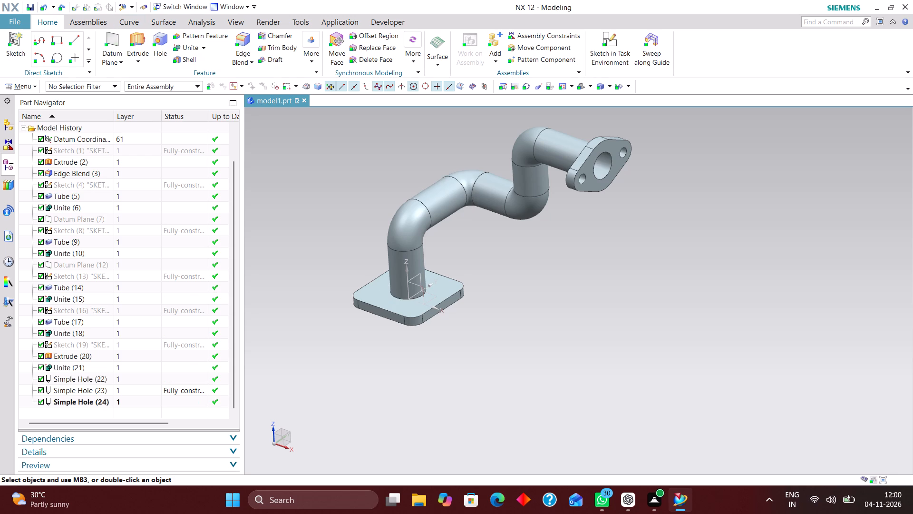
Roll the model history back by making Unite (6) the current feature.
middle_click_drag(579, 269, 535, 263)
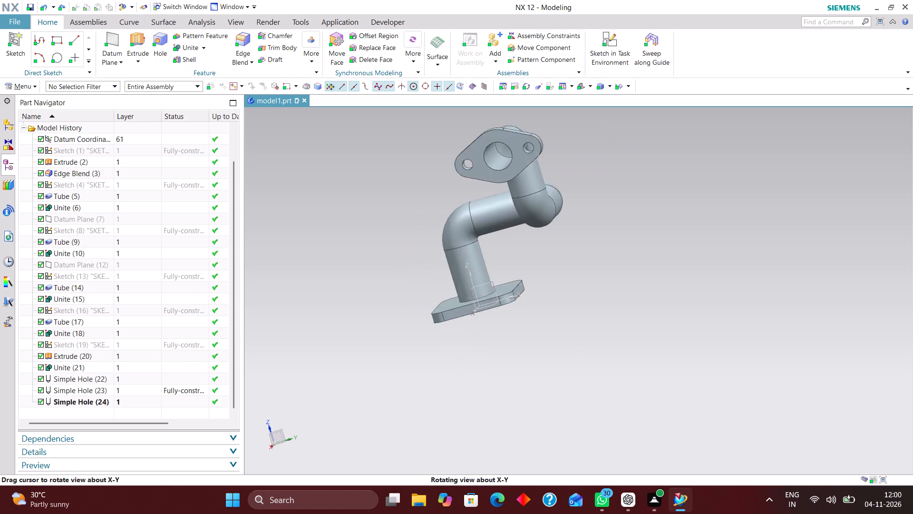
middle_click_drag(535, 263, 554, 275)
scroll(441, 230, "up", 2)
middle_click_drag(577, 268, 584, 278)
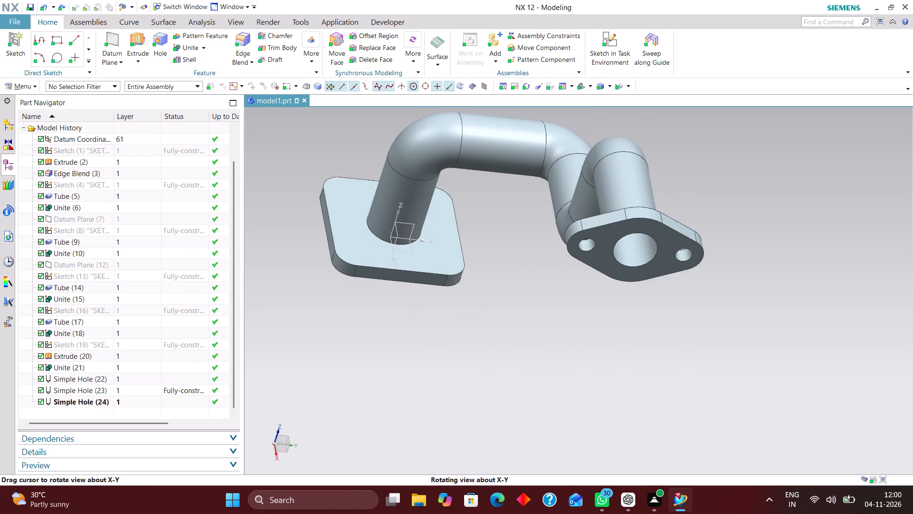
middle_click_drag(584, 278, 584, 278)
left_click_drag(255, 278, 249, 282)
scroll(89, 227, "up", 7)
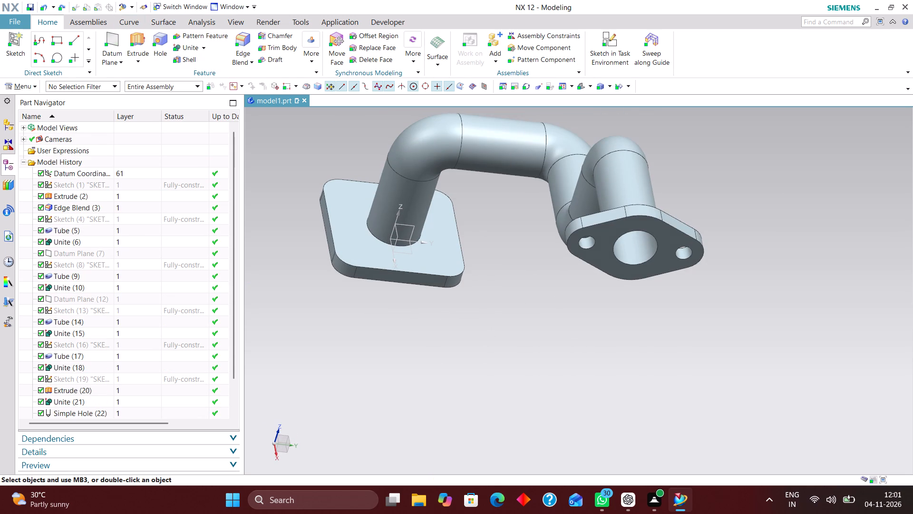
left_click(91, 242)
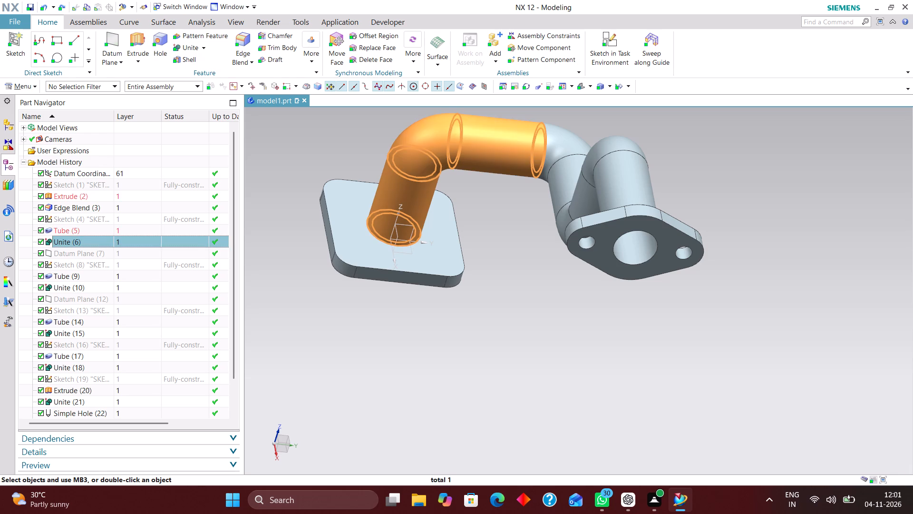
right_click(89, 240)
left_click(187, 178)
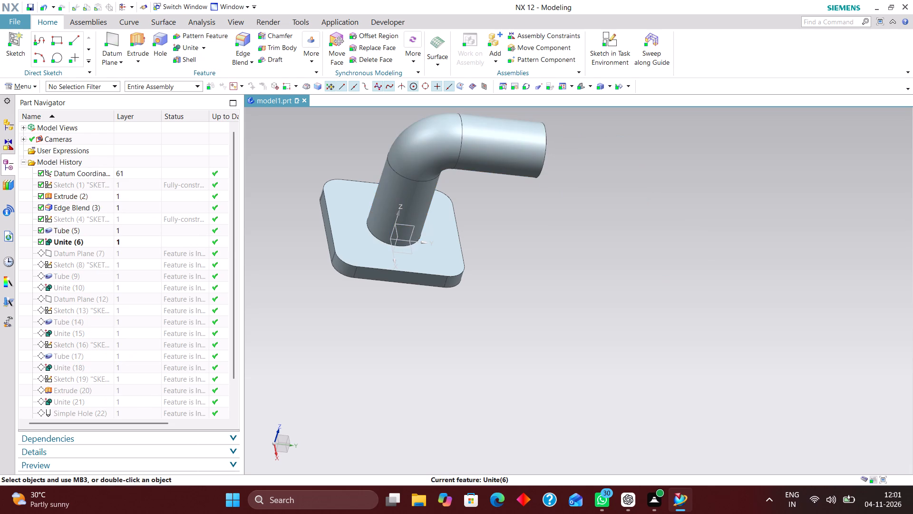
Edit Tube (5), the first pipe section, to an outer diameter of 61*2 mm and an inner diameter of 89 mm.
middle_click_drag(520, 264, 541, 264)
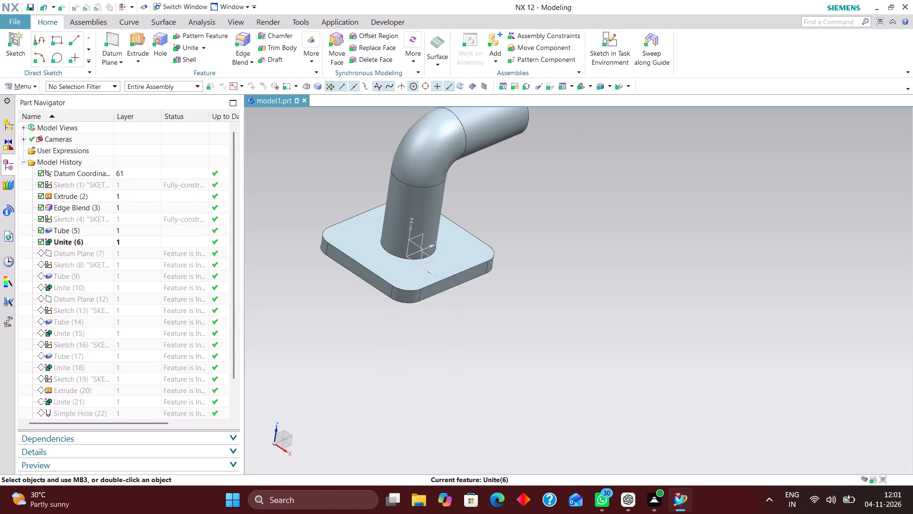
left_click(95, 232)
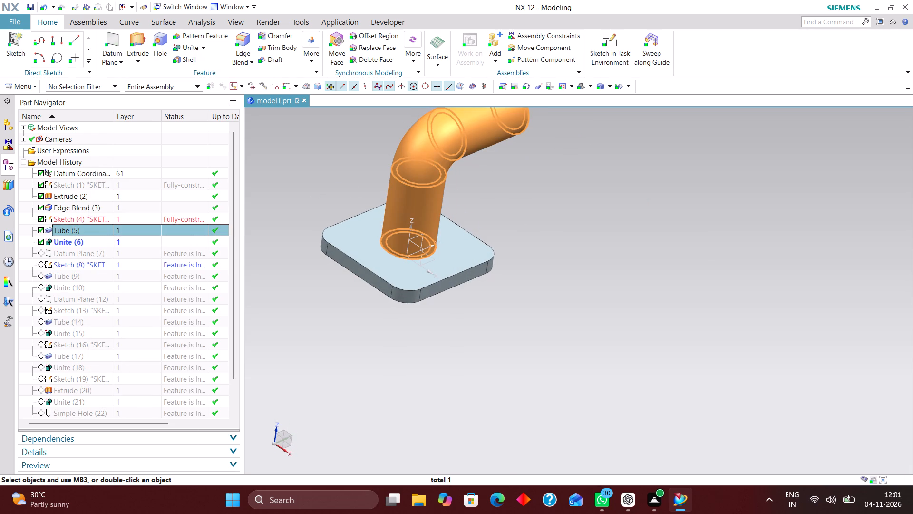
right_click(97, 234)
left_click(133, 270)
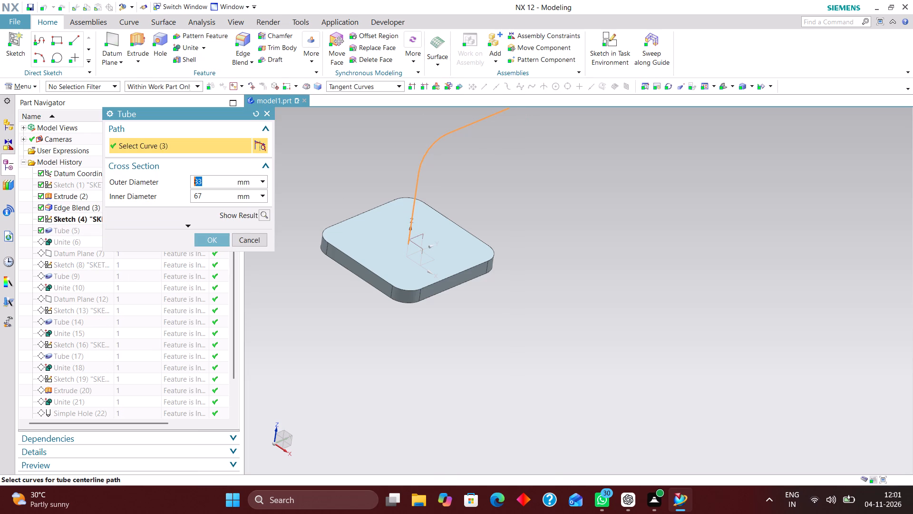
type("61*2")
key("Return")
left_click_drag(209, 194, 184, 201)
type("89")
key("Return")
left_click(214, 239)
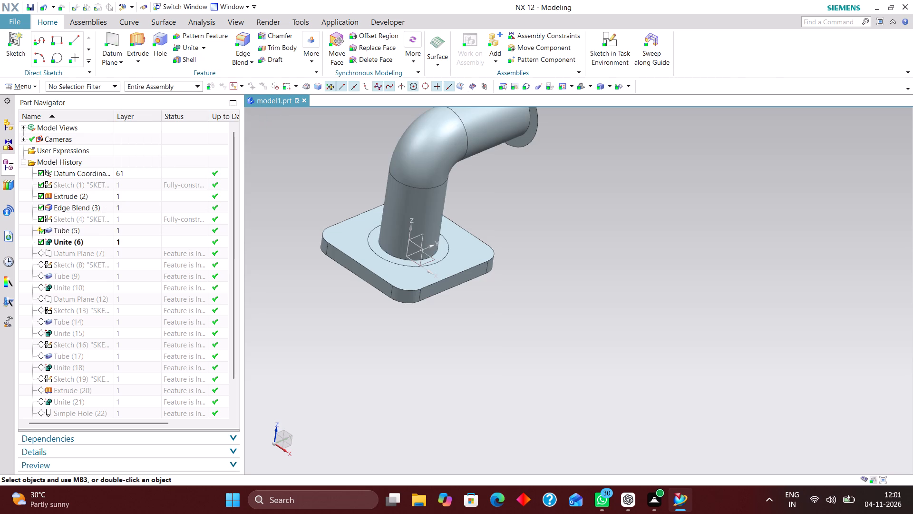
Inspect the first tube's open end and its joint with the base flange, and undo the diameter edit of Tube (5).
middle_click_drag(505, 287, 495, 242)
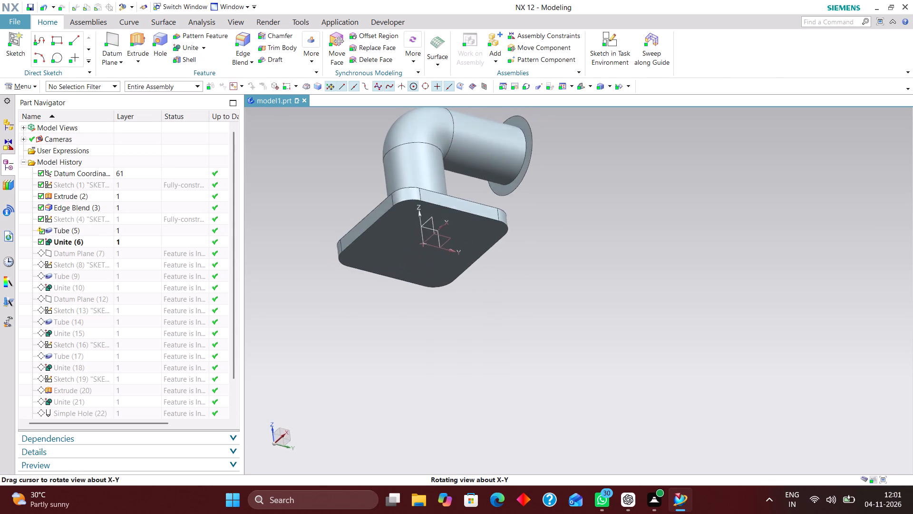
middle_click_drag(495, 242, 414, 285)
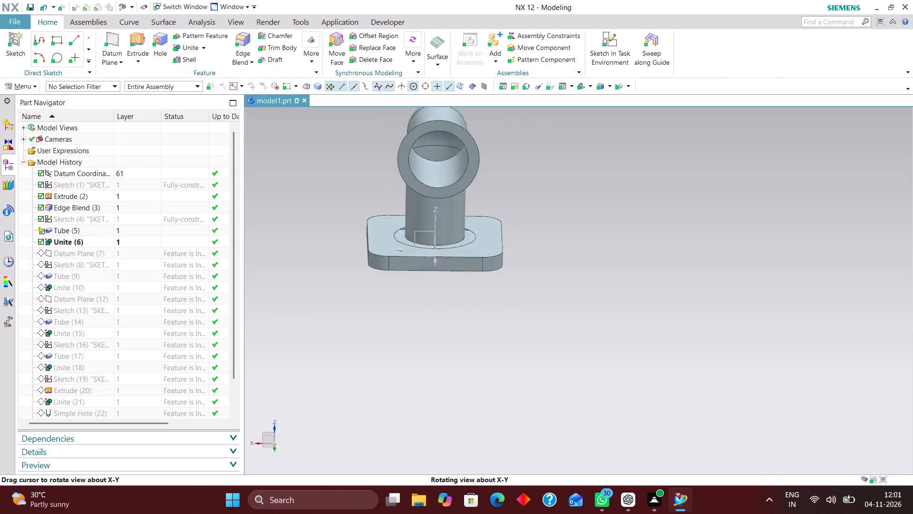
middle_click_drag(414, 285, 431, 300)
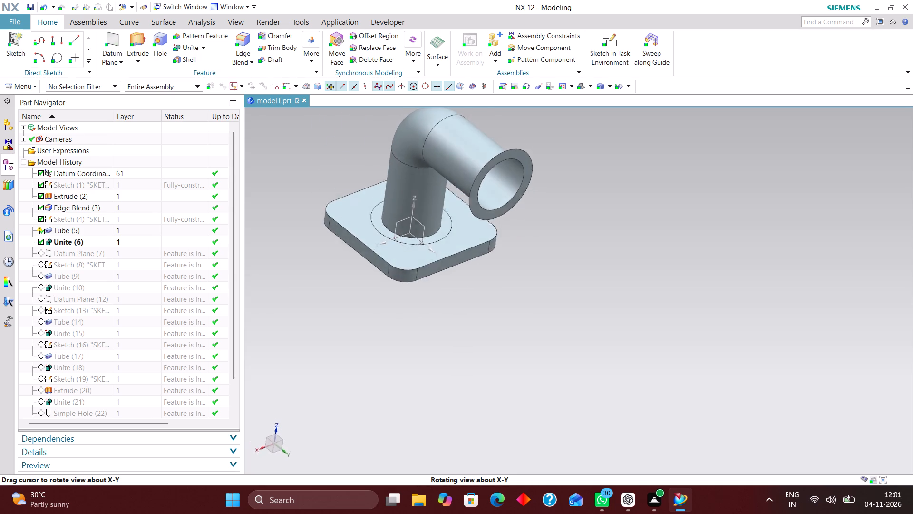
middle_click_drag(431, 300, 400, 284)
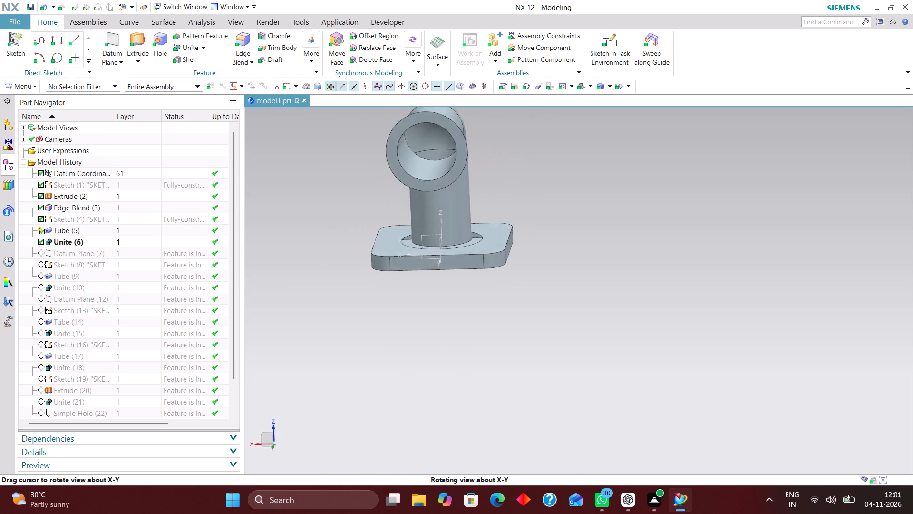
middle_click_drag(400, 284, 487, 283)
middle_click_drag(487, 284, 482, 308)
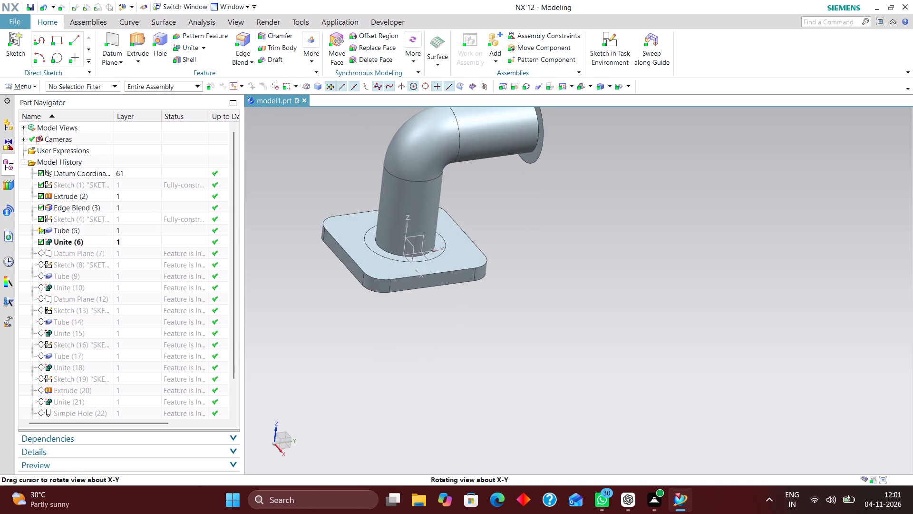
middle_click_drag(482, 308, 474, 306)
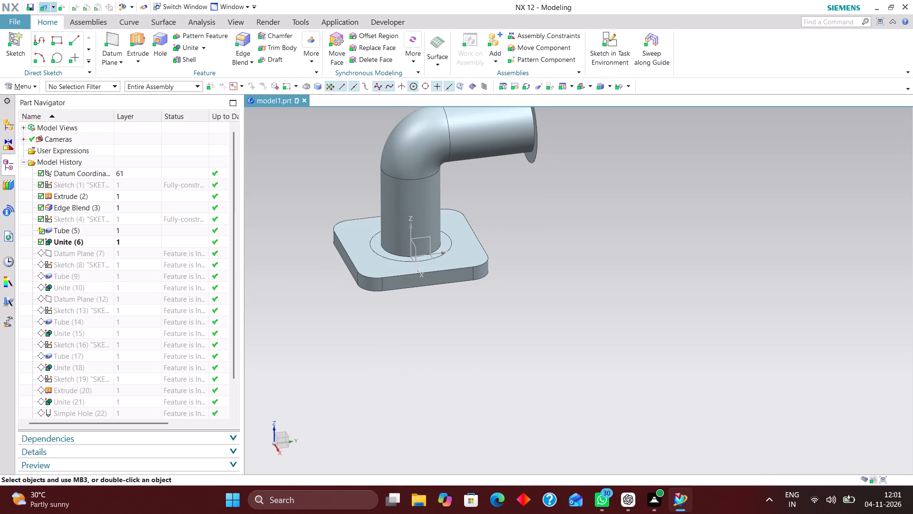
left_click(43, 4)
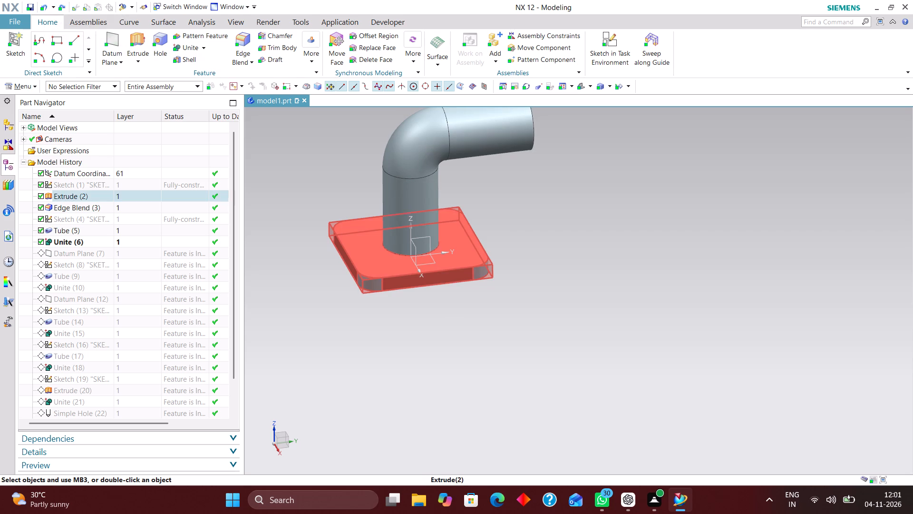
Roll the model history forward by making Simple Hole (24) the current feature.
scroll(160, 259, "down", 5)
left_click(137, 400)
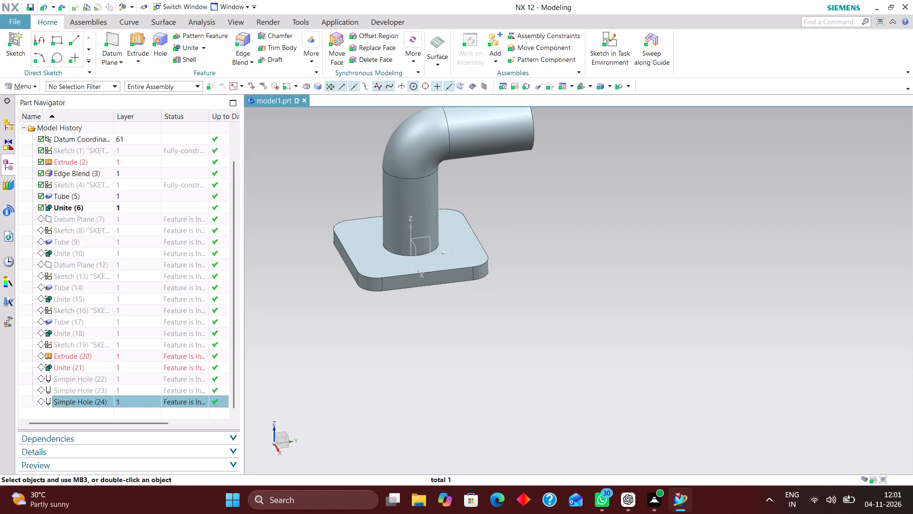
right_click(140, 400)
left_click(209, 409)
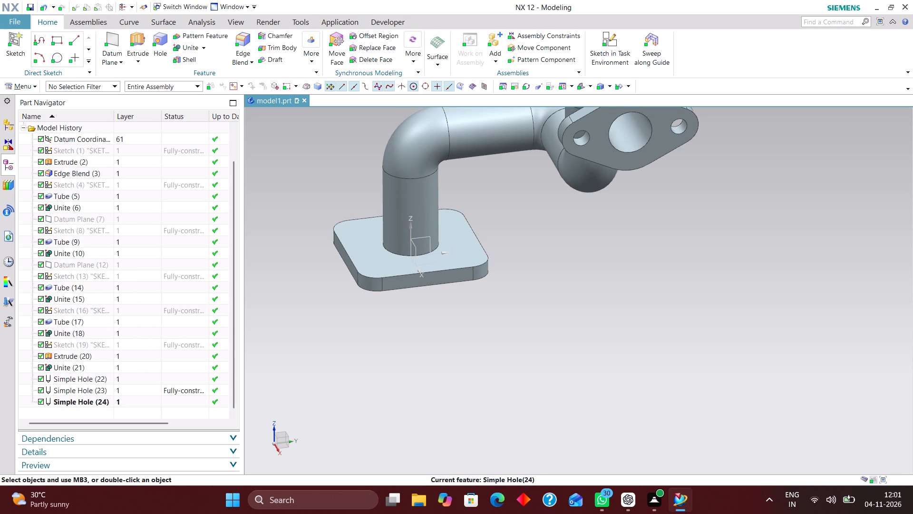
Apply a circular, tangent-continuity Edge Blend of 25 mm radius to the edge where the first tube meets the base flange.
left_click(578, 87)
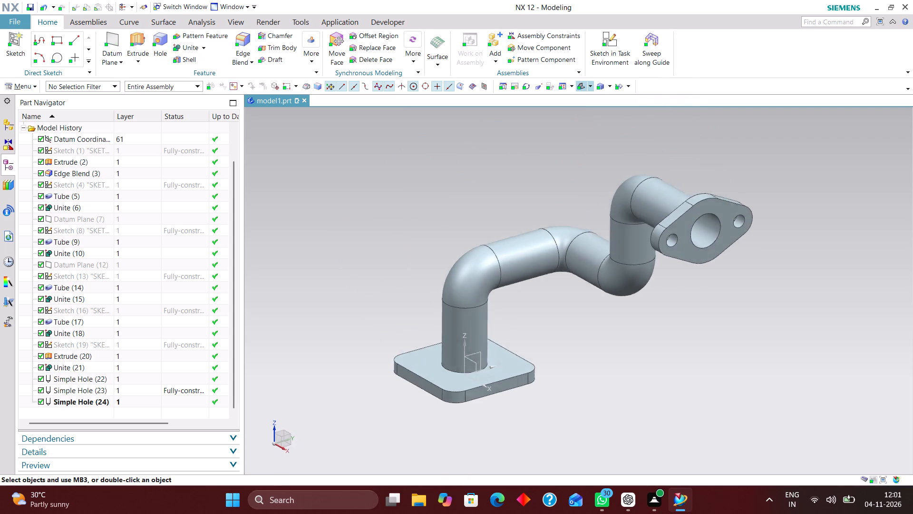
left_click(237, 43)
left_click(459, 384)
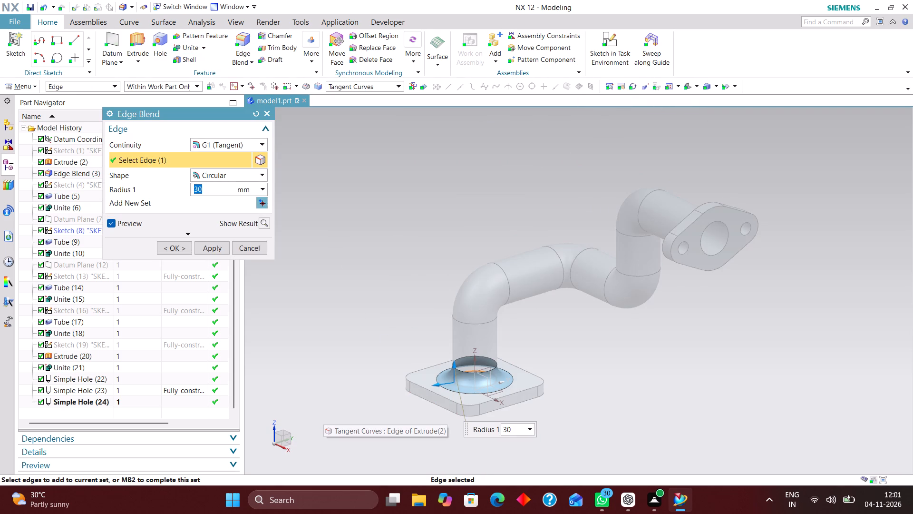
left_click_drag(515, 429, 477, 431)
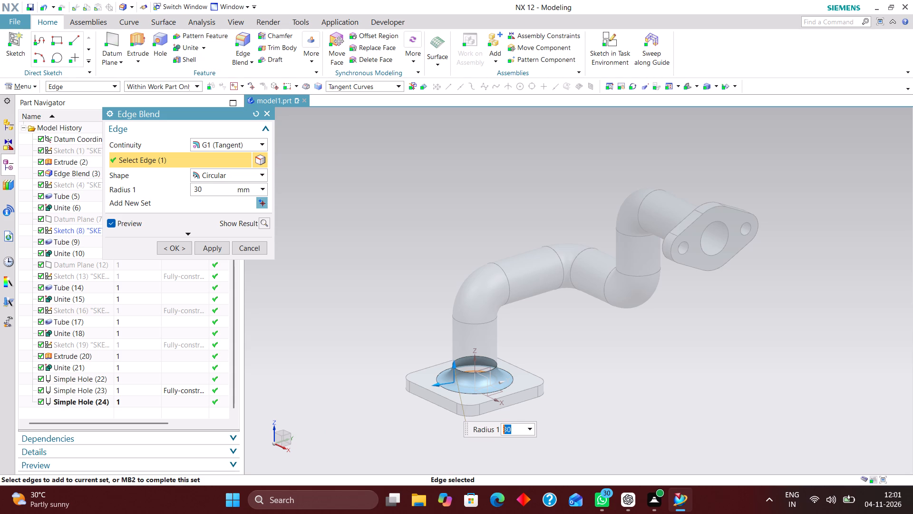
type("25")
key("Return")
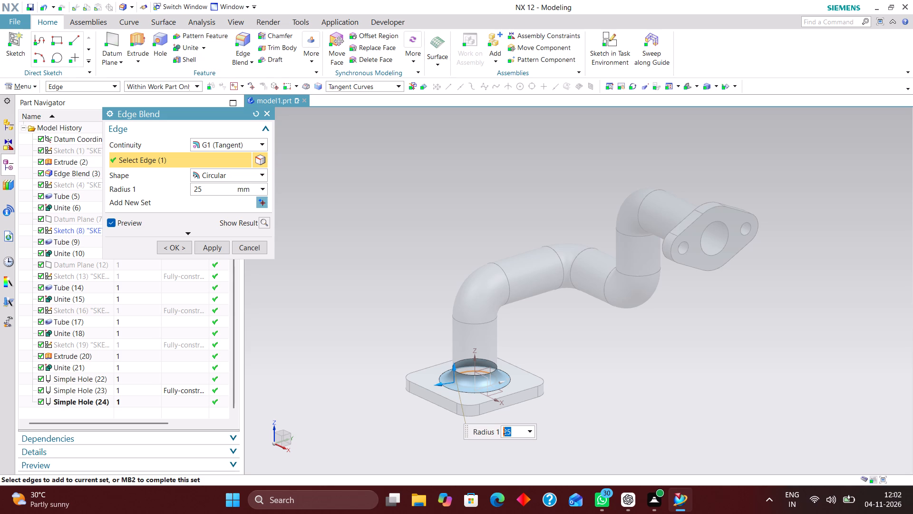
key("Return")
left_click(172, 247)
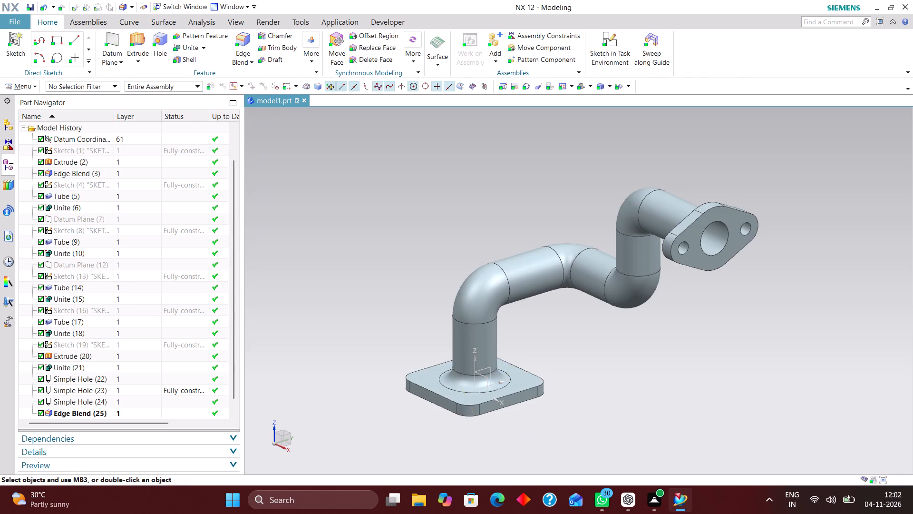
Examine the blend around the tube base and the square base flange, including a view from straight above.
middle_click_drag(593, 369, 592, 379)
middle_click(592, 379)
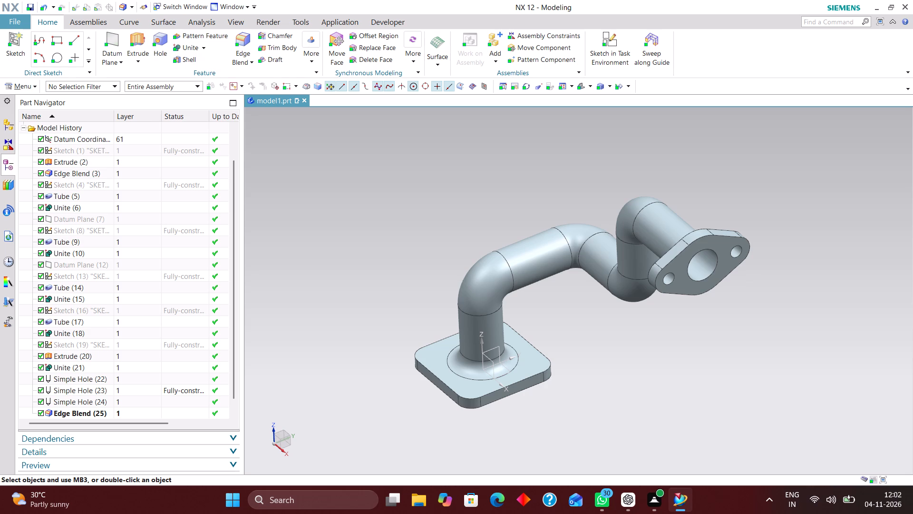
scroll(465, 375, "up", 6)
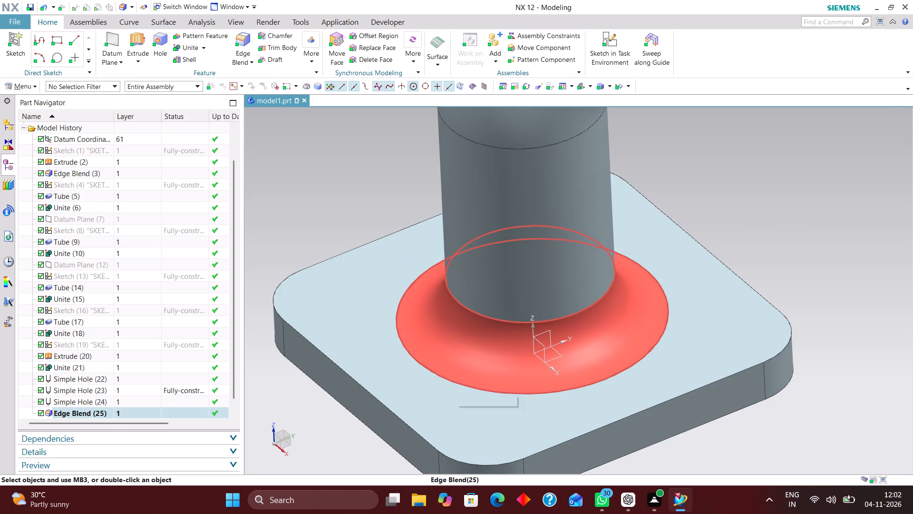
scroll(432, 347, "down", 4)
middle_click_drag(602, 320, 600, 351)
right_click_drag(629, 321, 491, 324)
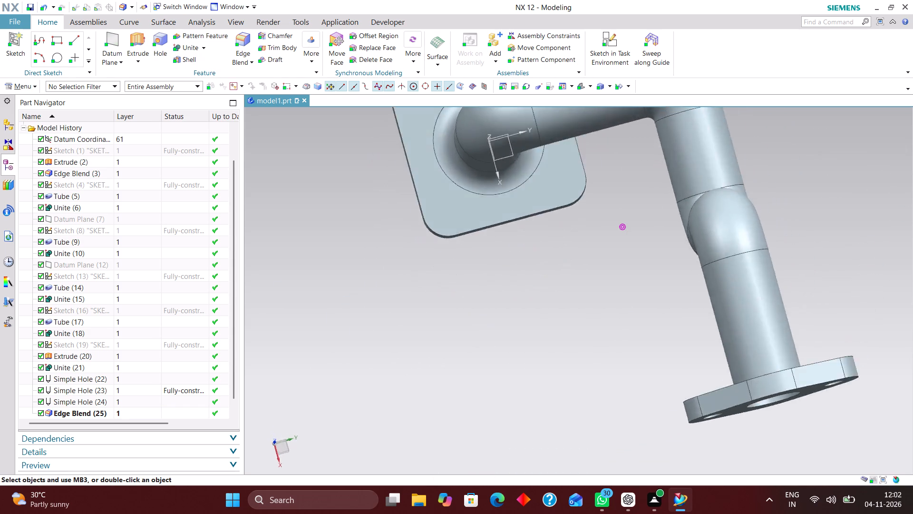
scroll(486, 340, "down", 3)
scroll(531, 198, "up", 5)
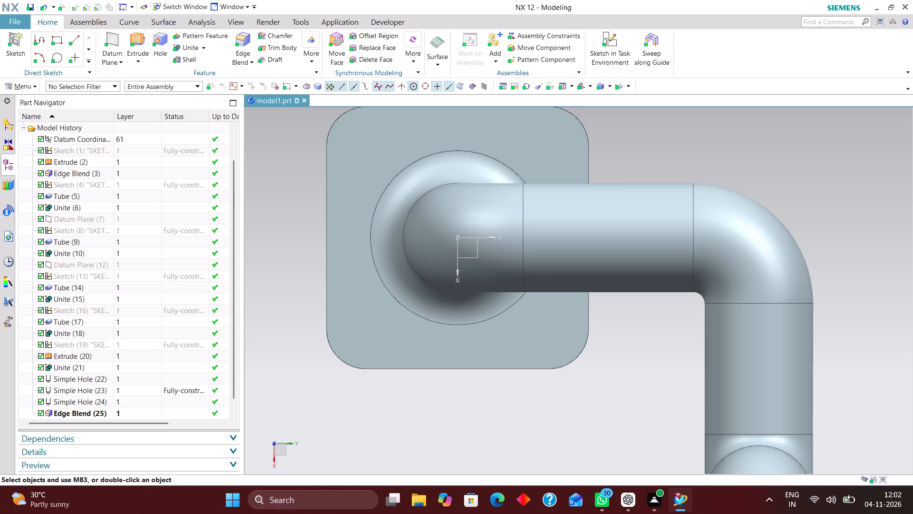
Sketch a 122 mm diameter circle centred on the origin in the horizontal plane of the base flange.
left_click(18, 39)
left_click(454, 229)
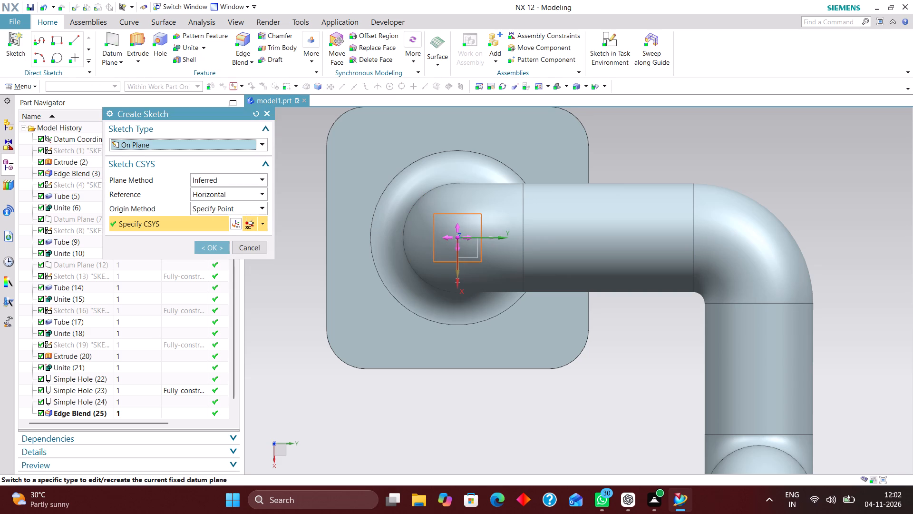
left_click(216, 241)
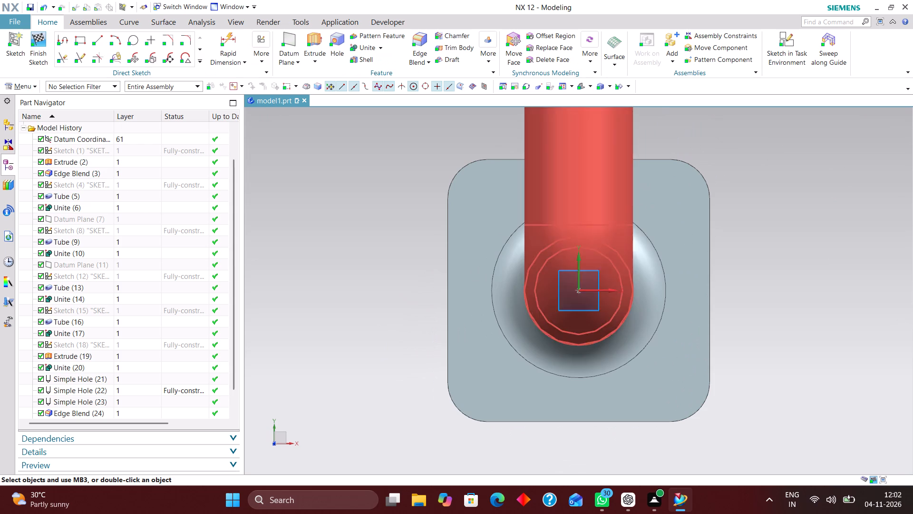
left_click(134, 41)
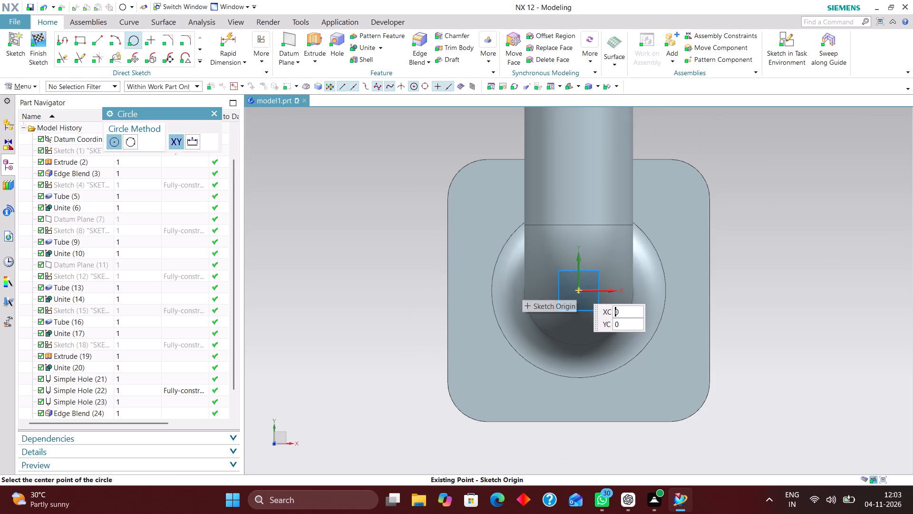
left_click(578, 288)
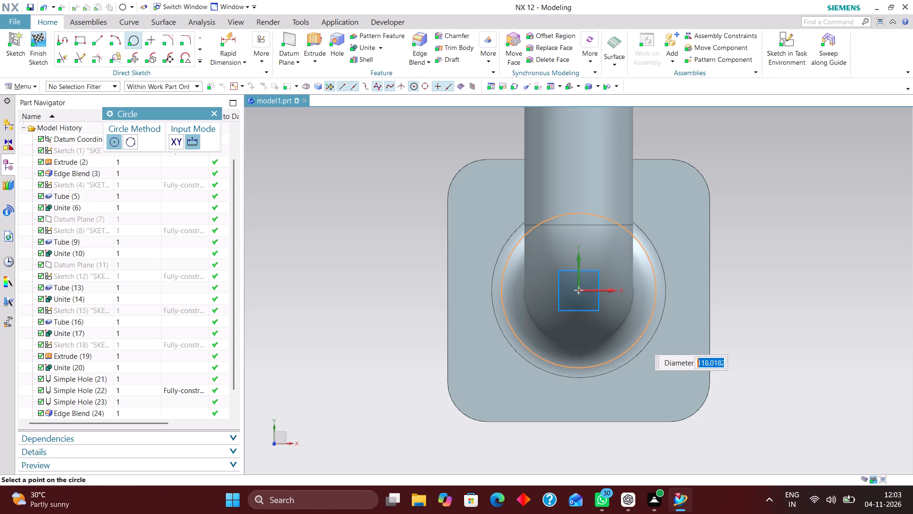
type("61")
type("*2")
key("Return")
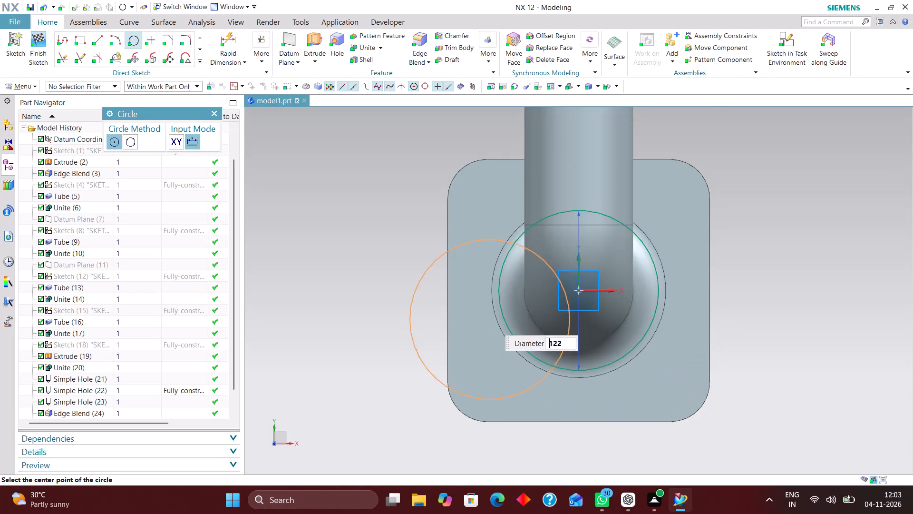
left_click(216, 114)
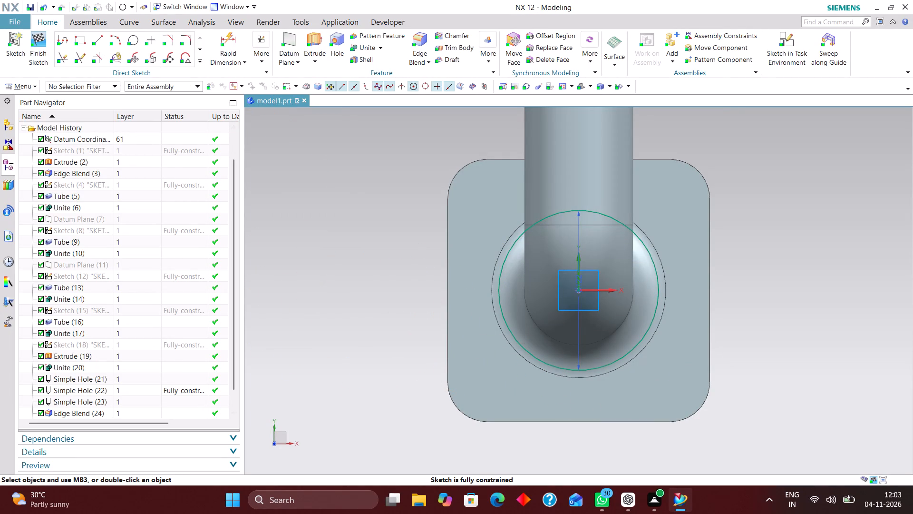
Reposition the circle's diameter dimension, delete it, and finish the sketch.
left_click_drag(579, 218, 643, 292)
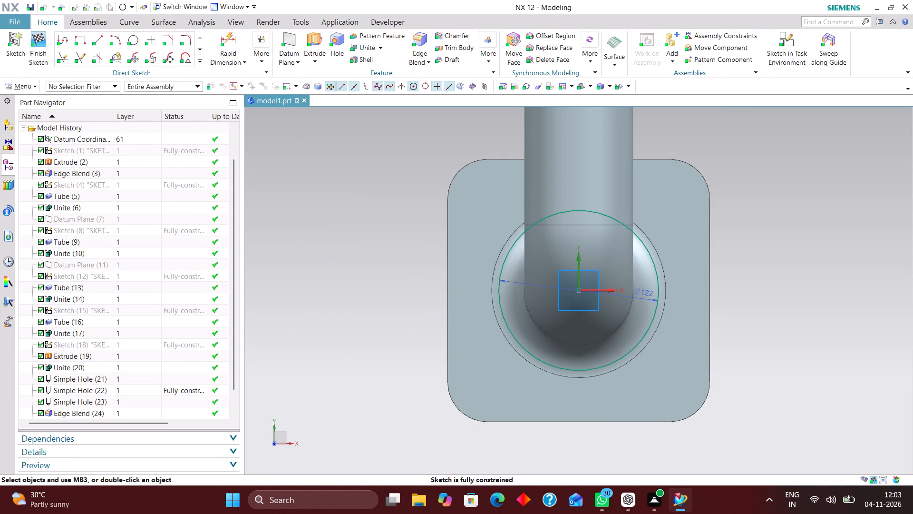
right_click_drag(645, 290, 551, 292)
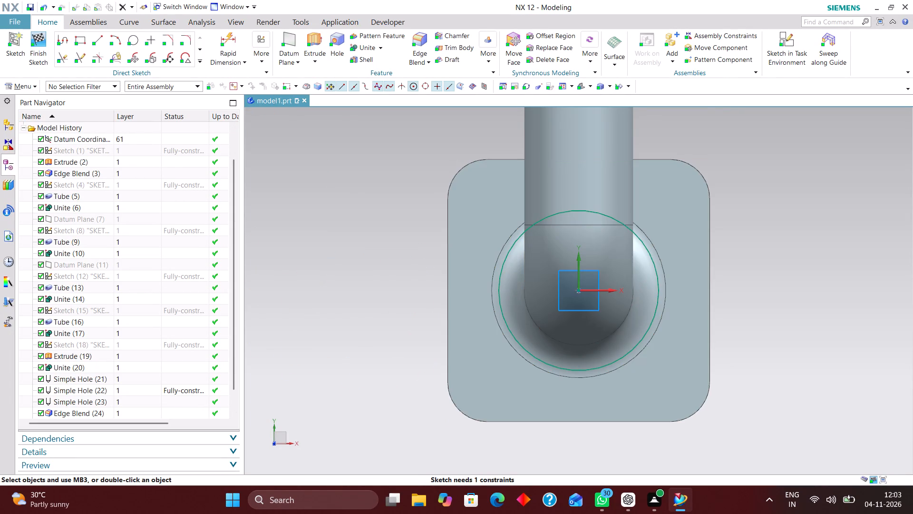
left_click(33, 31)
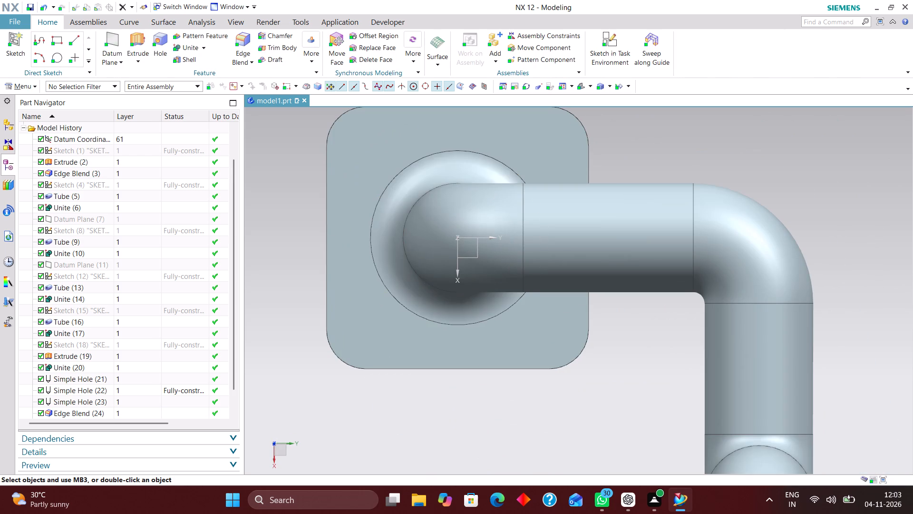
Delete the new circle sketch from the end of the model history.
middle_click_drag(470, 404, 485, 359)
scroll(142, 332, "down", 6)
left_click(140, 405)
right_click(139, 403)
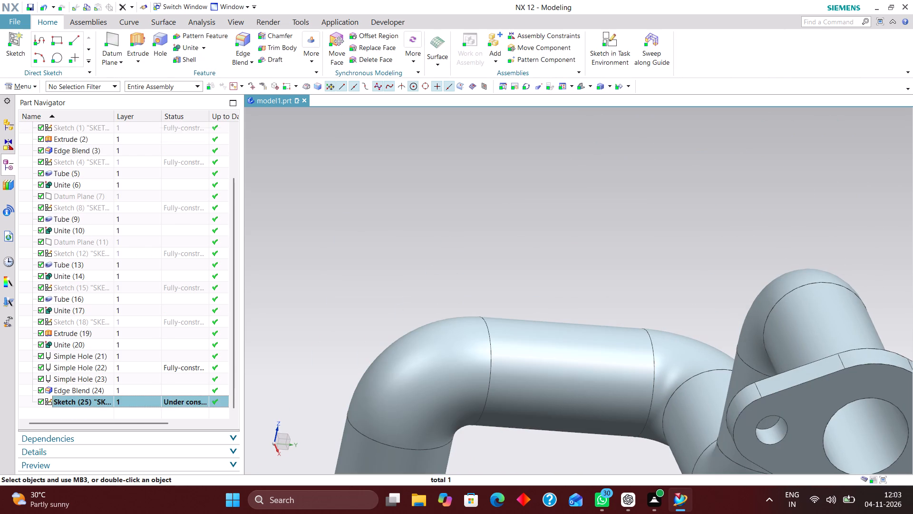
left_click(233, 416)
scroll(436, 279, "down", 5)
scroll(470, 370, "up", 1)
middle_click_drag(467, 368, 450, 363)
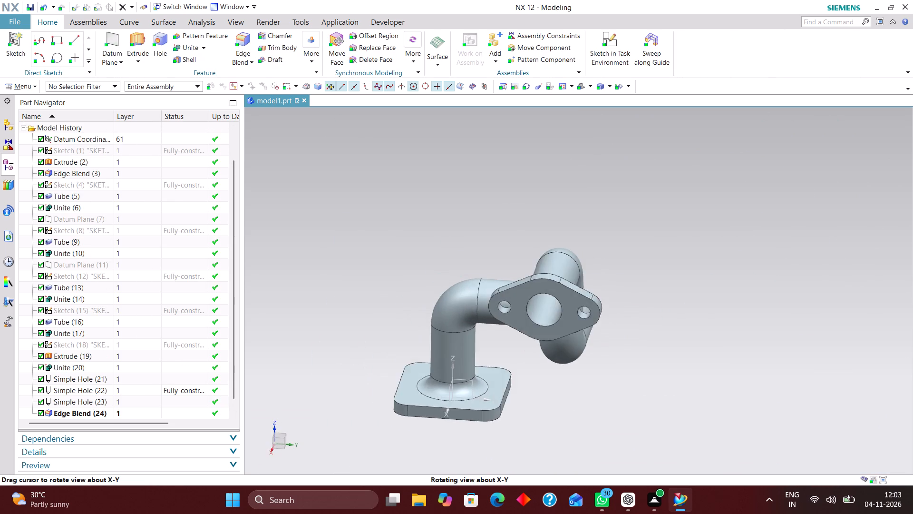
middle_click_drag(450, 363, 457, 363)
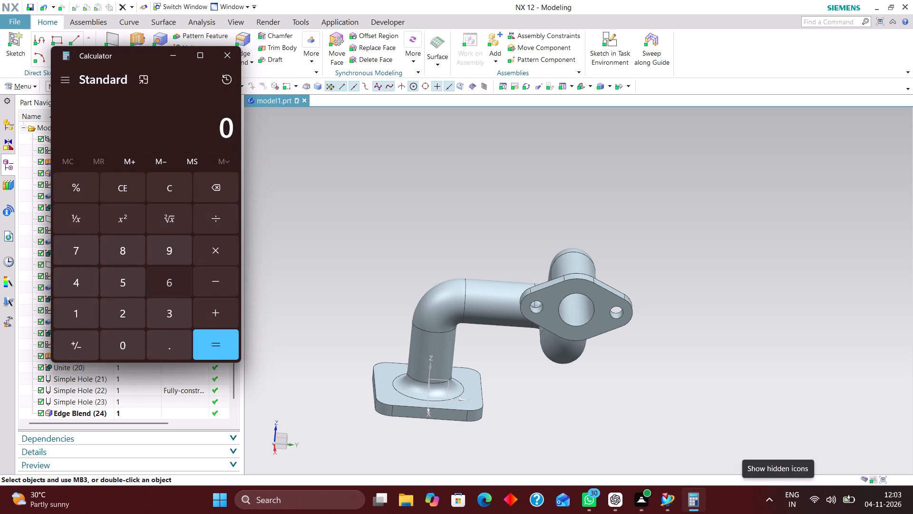
Compute 61 divided by 2 in Calculator and return to NX.
left_click(179, 283)
left_click(71, 311)
left_click(207, 220)
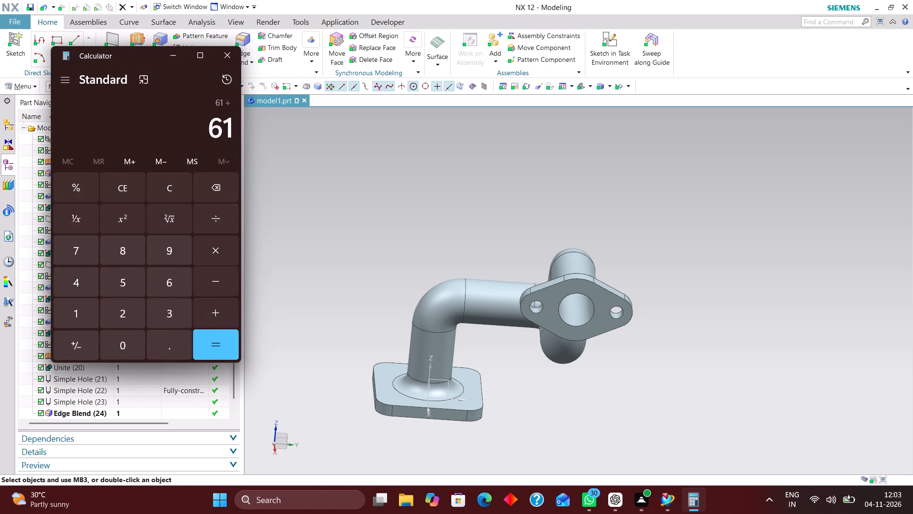
left_click(121, 316)
left_click(222, 343)
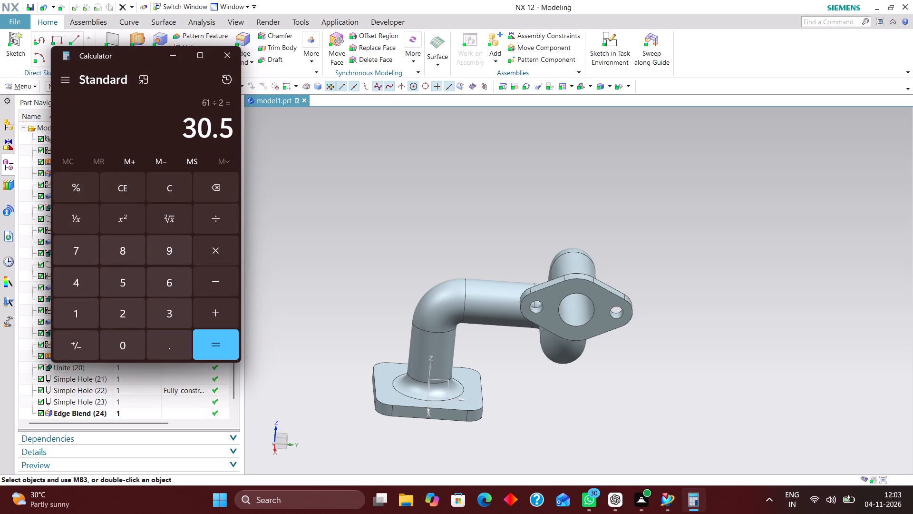
left_click(231, 55)
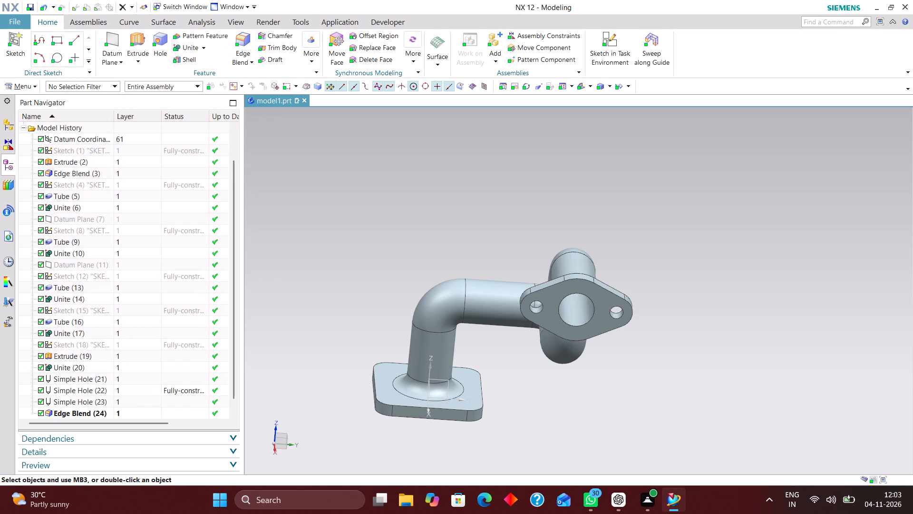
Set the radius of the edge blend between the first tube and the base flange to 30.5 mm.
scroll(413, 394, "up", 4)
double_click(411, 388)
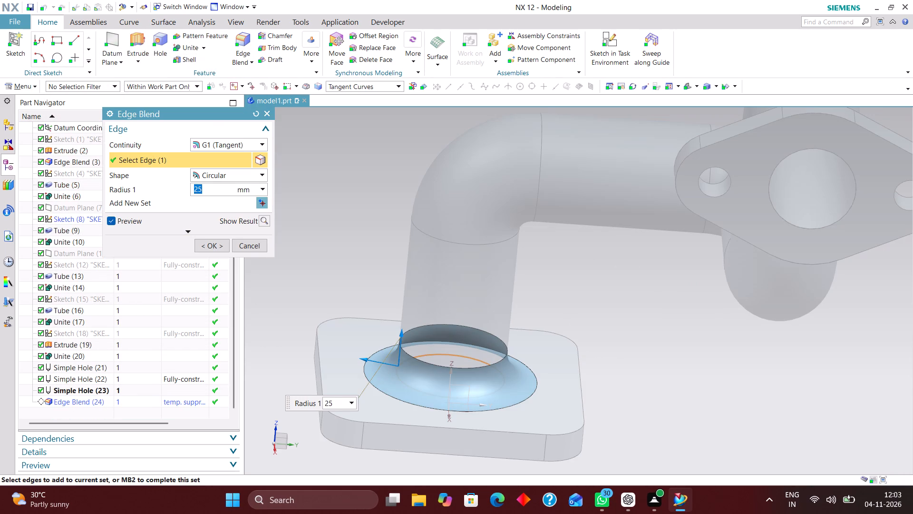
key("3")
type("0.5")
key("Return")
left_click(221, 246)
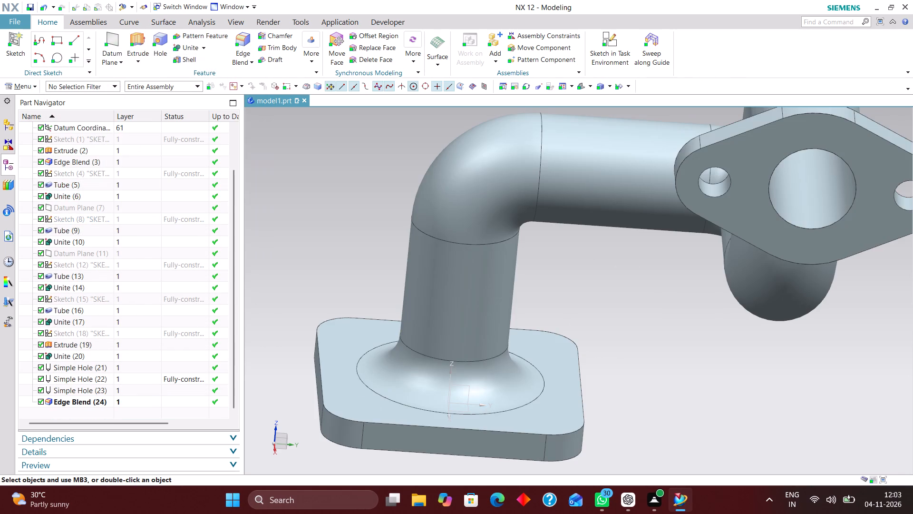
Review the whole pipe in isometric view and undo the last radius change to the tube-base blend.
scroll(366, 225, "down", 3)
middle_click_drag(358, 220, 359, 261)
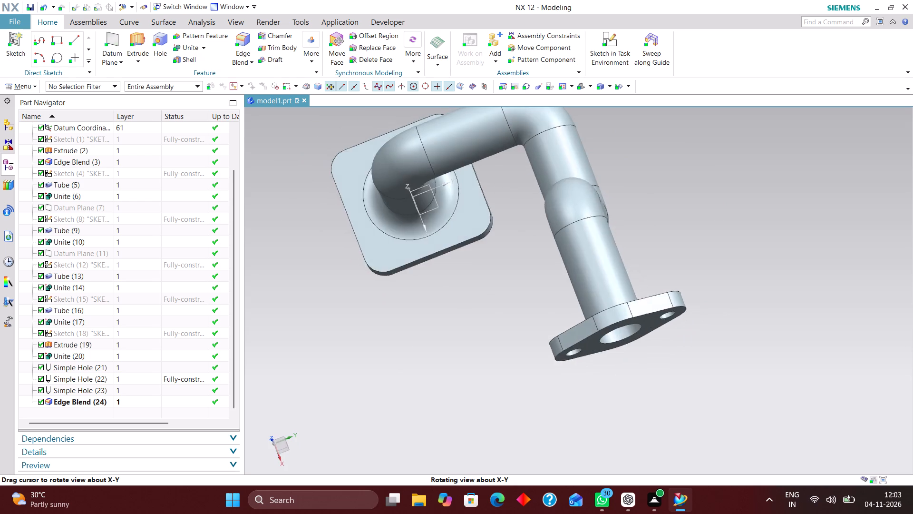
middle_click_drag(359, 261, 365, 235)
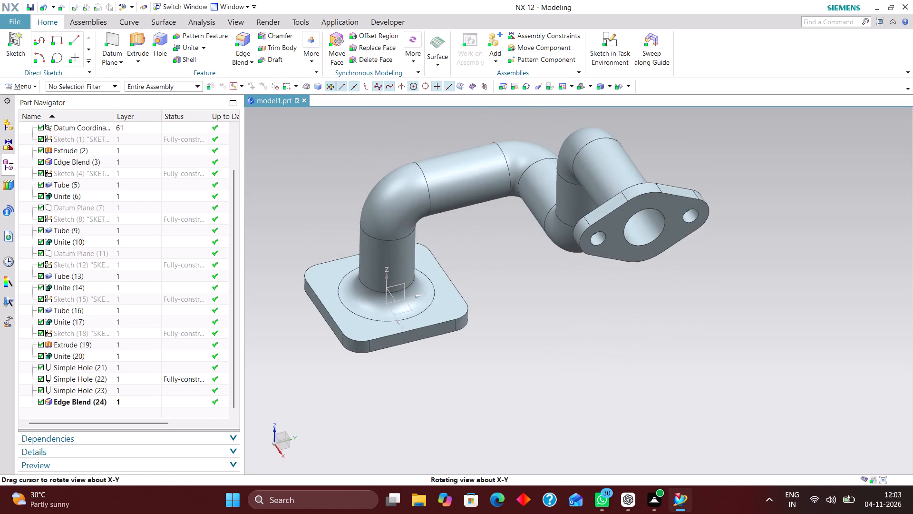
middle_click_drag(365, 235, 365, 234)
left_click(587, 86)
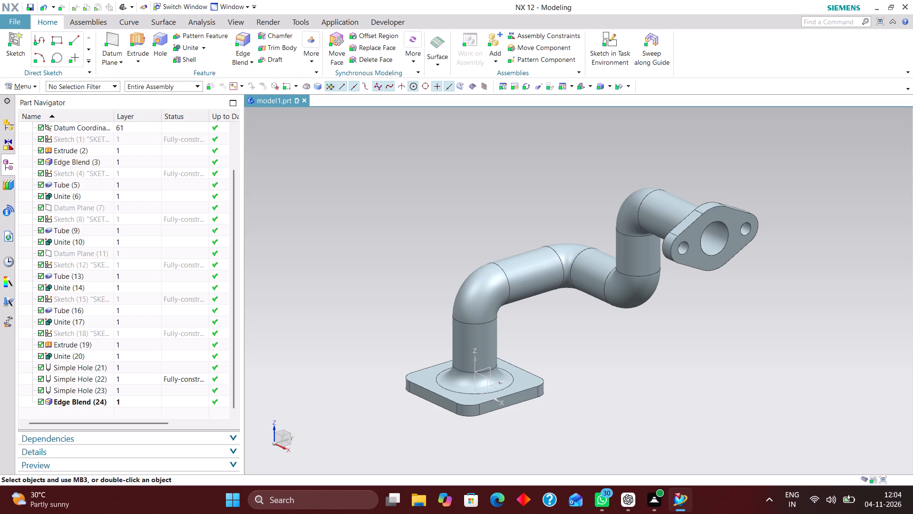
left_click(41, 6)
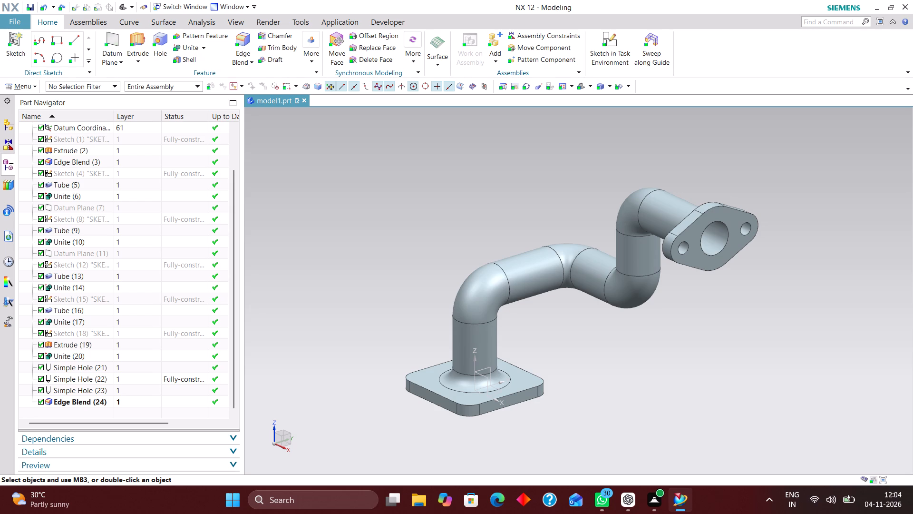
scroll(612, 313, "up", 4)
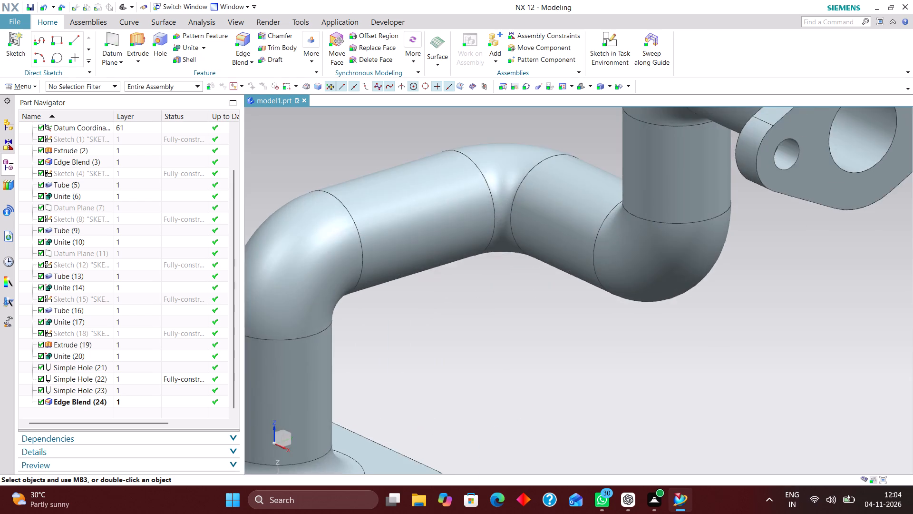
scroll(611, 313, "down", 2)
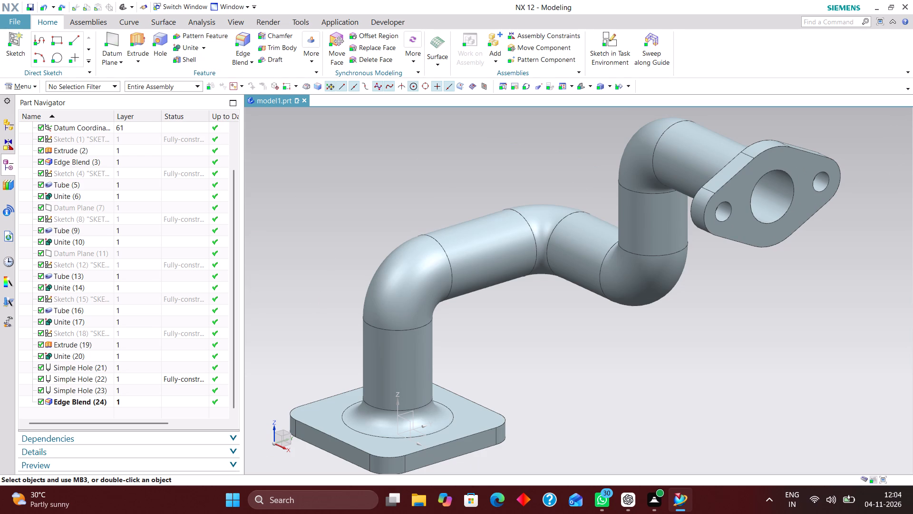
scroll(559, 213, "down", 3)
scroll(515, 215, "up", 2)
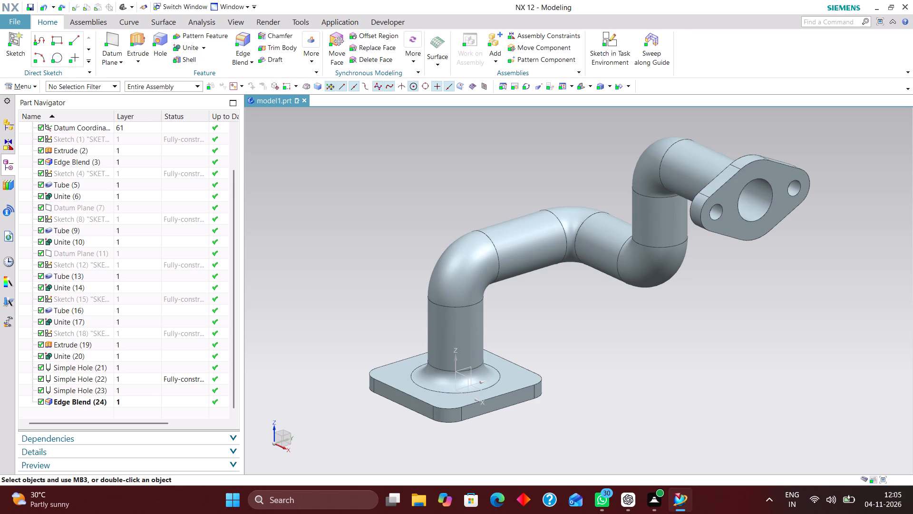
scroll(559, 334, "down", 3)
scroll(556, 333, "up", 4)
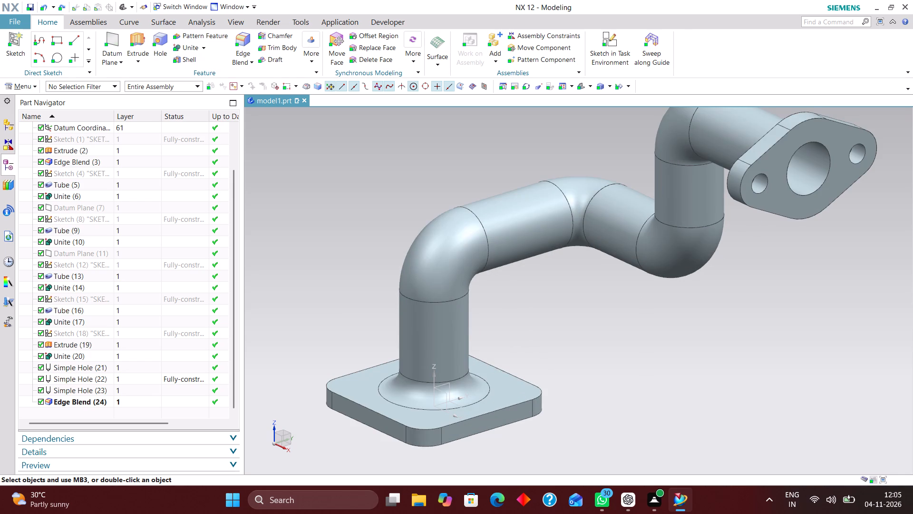
Start a simple General Hole on the base flange, placing three hole centres at the arc centres of three rounded corners.
left_click(583, 90)
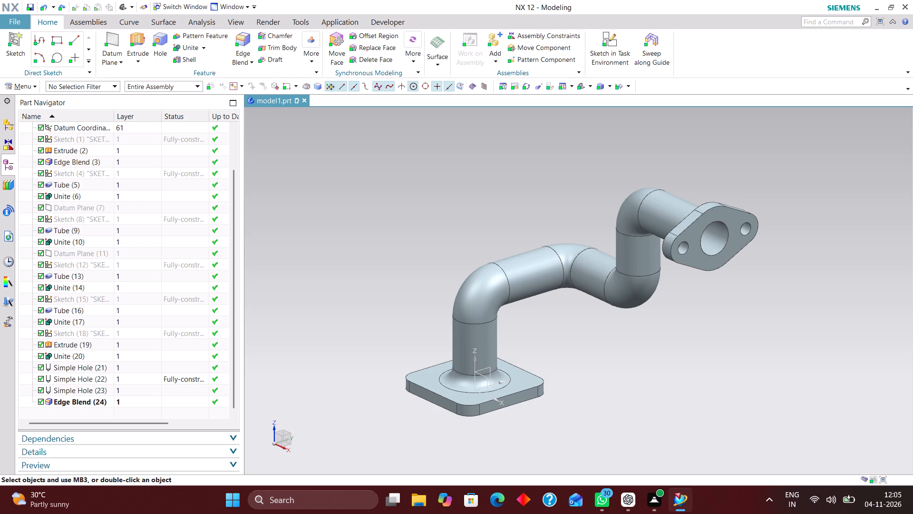
left_click(155, 34)
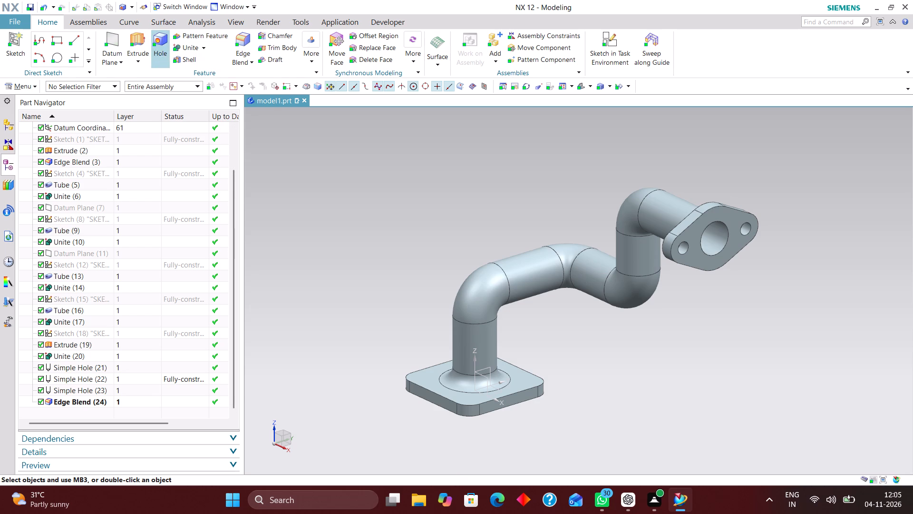
middle_click_drag(627, 339, 625, 346)
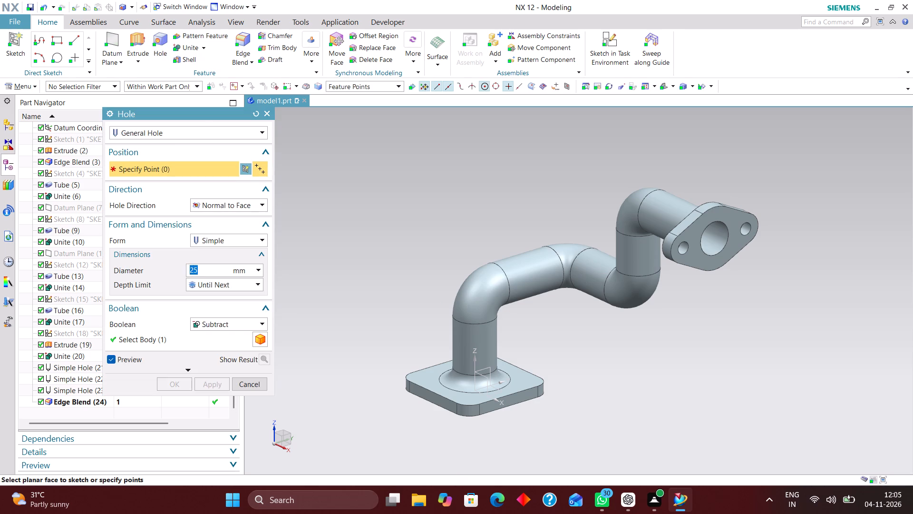
middle_click_drag(625, 346, 627, 372)
scroll(543, 323, "up", 6)
left_click(537, 323)
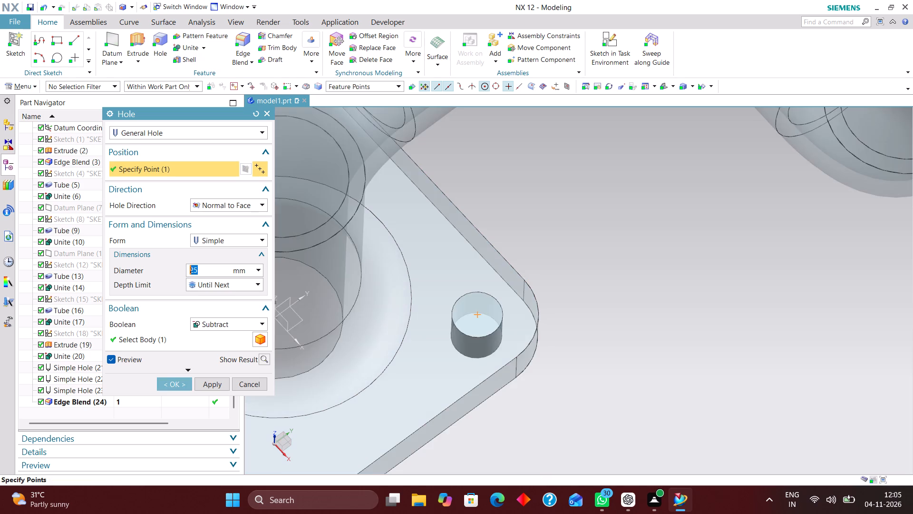
scroll(652, 312, "down", 5)
scroll(518, 391, "up", 3)
left_click(528, 381)
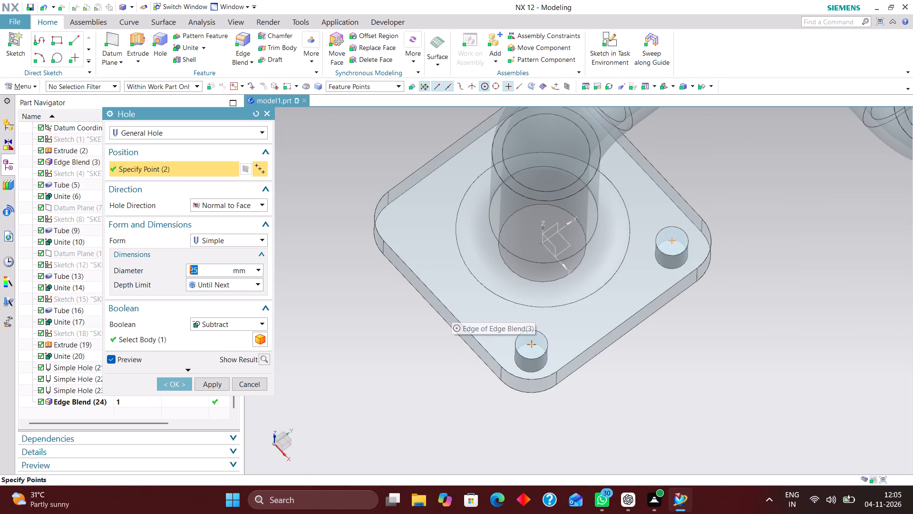
left_click(375, 209)
Place the fourth hole centre at the arc centre of the base flange's remaining rounded corner.
scroll(416, 280, "down", 2)
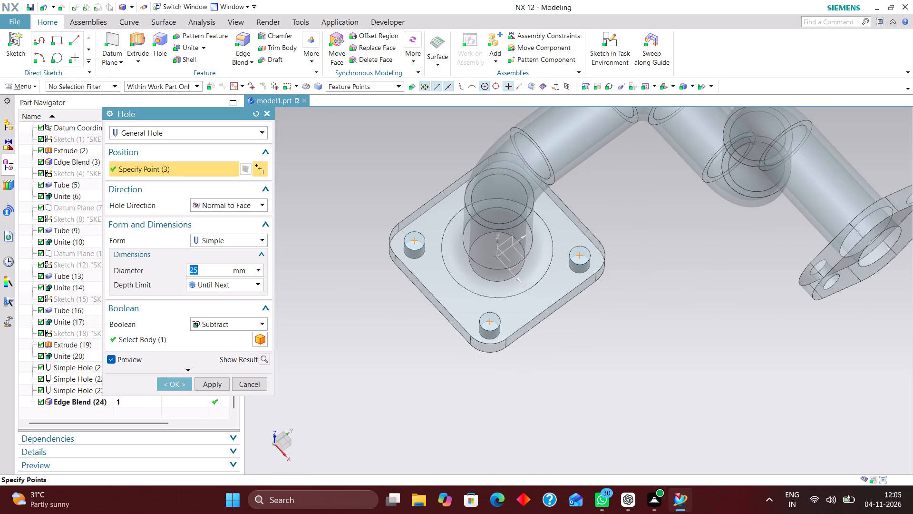
middle_click_drag(437, 188, 451, 229)
scroll(449, 173, "down", 2)
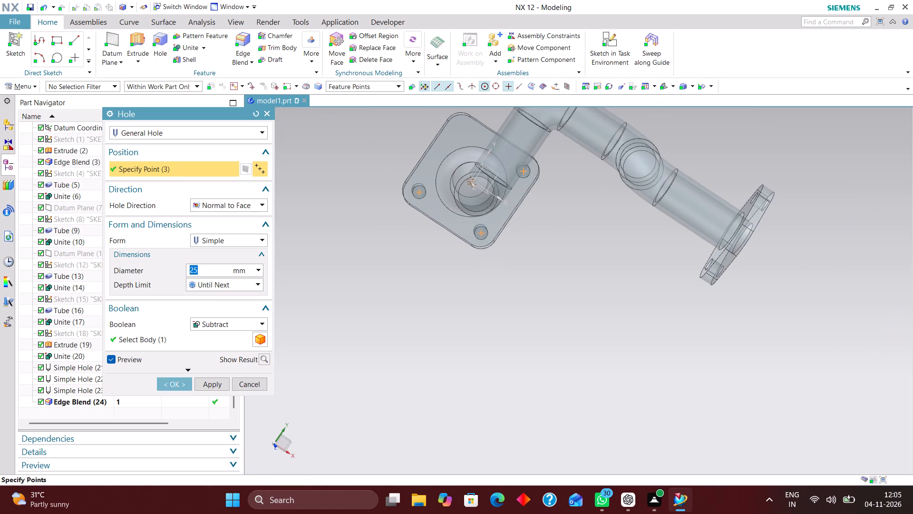
scroll(455, 89, "up", 5)
scroll(462, 144, "up", 6)
scroll(466, 183, "down", 5)
scroll(458, 134, "up", 5)
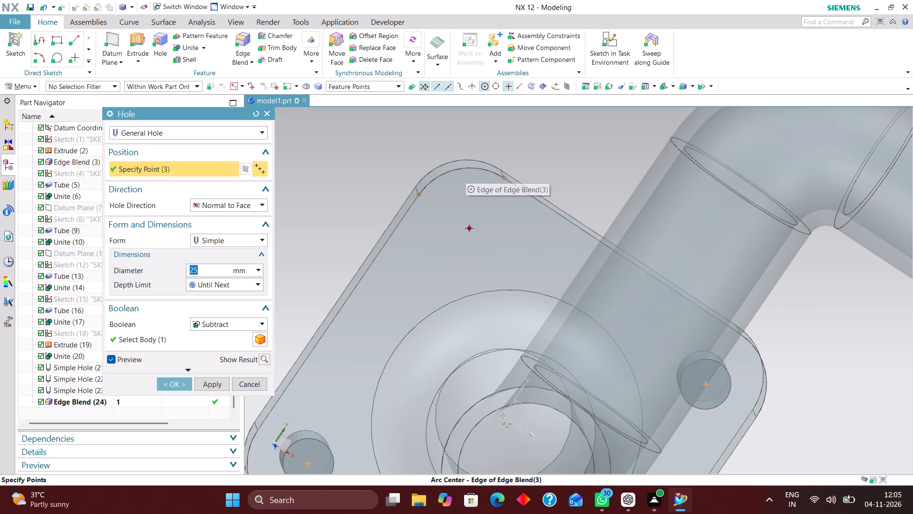
left_click(464, 171)
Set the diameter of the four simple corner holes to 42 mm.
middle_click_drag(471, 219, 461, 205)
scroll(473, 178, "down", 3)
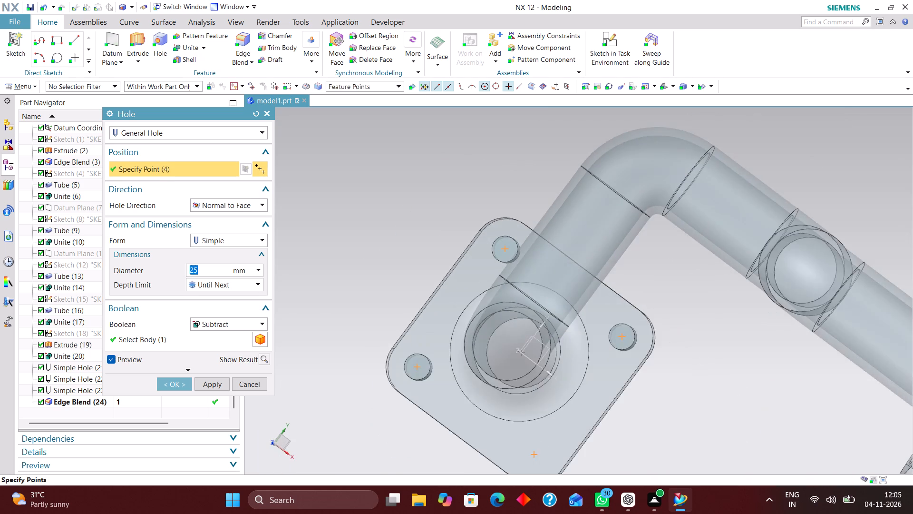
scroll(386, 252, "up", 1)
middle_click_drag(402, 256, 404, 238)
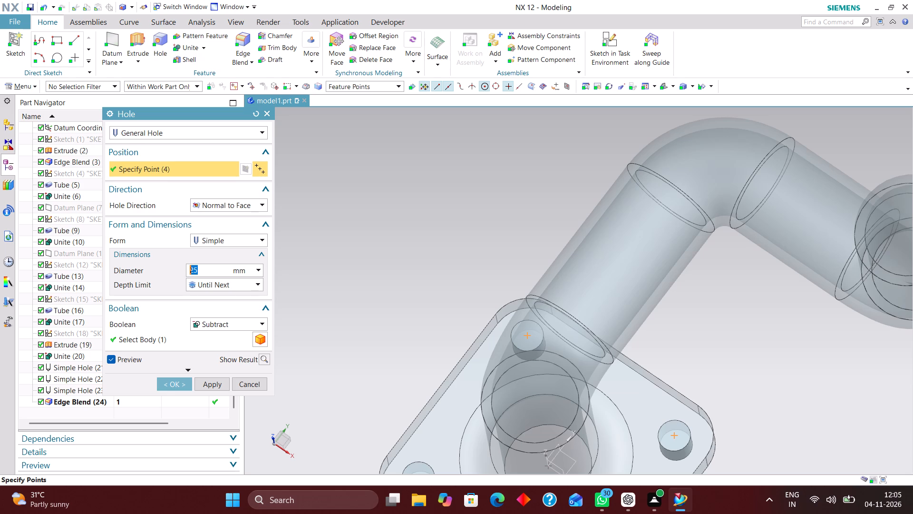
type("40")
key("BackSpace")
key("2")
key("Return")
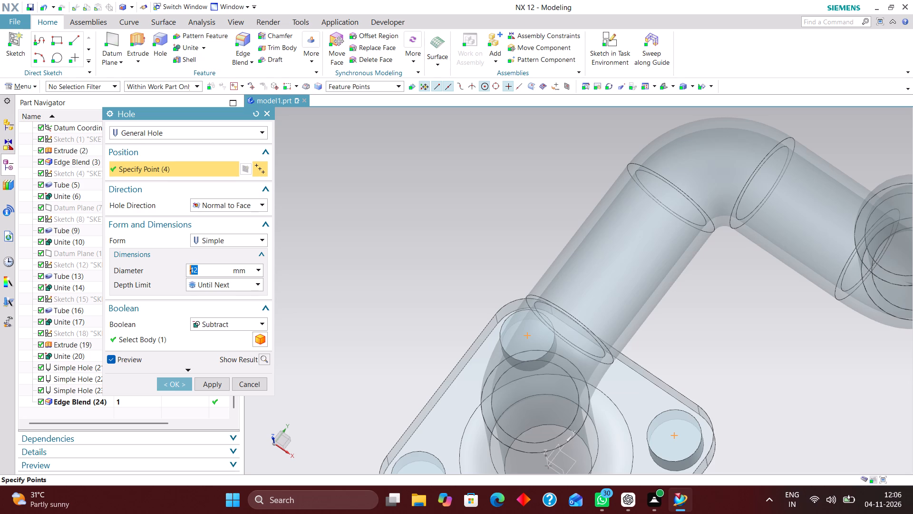
Set the corner holes' depth limit to Value and change their form to Counterbored.
left_click(239, 284)
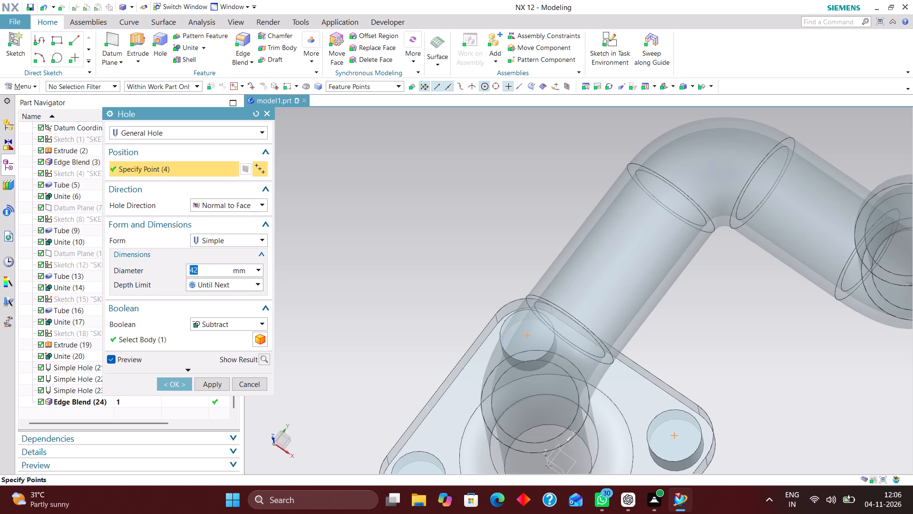
left_click(237, 294)
left_click(240, 238)
left_click(233, 265)
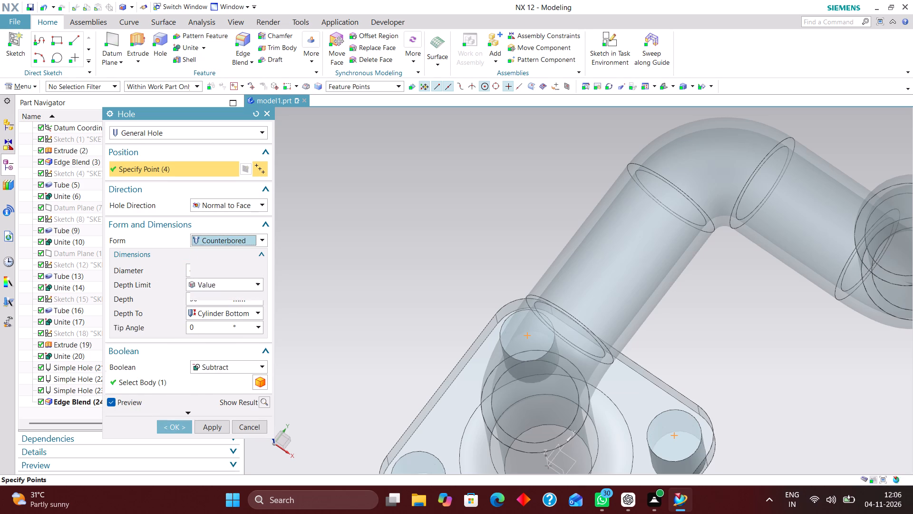
Set the C-bore diameter to 42 mm and the hole diameter to 25 mm, and create the four counterbored flange holes.
left_click_drag(211, 272, 128, 278)
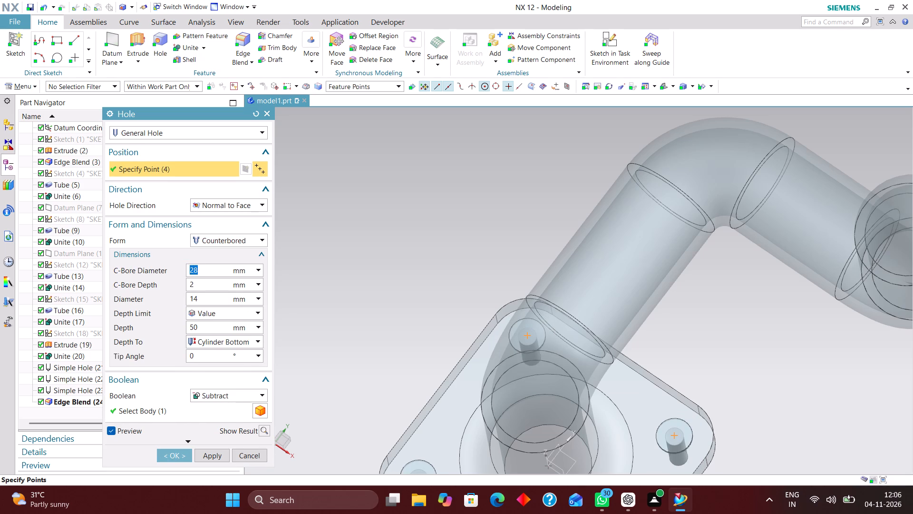
type("42")
key("Return")
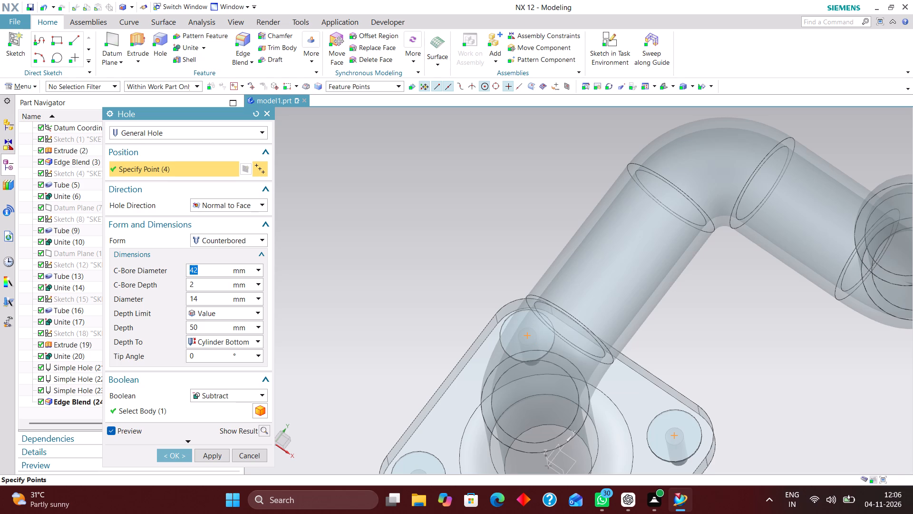
left_click_drag(197, 300, 142, 297)
type("25")
key("Return")
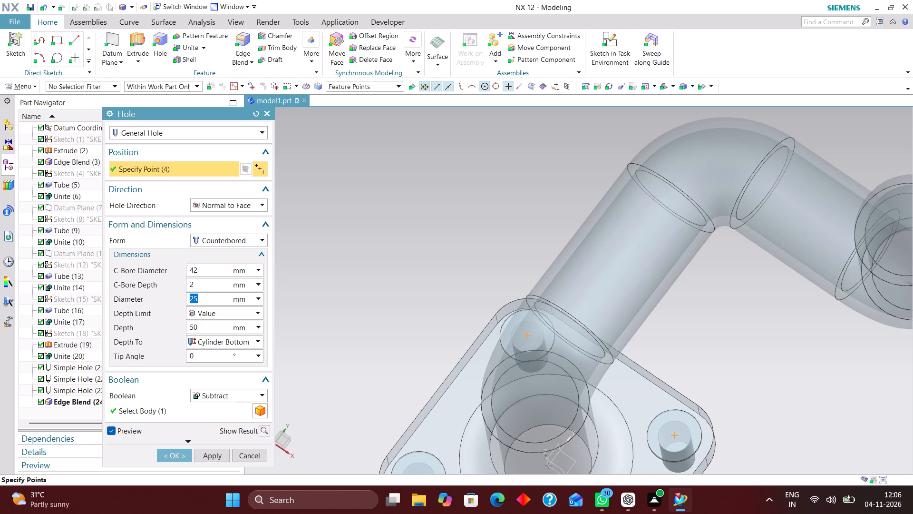
scroll(623, 311, "down", 2)
middle_click_drag(699, 369, 684, 327)
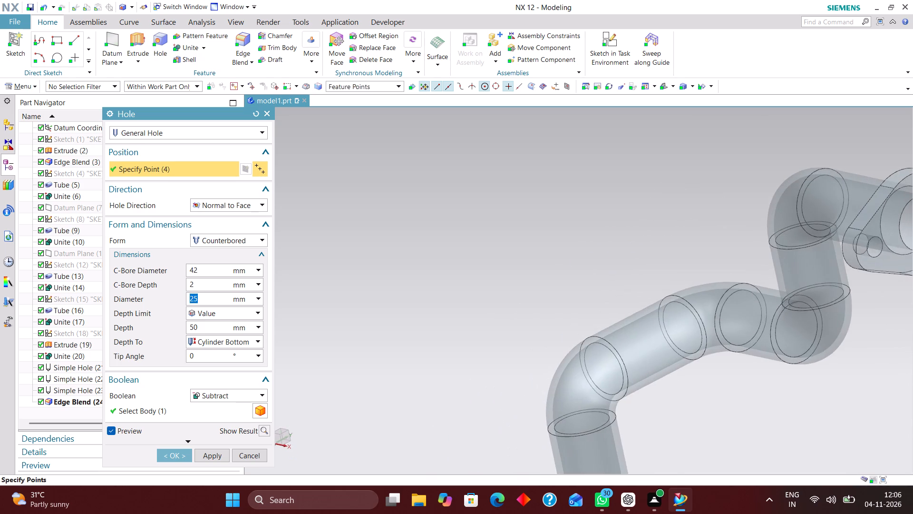
scroll(677, 345, "down", 3)
scroll(691, 455, "up", 3)
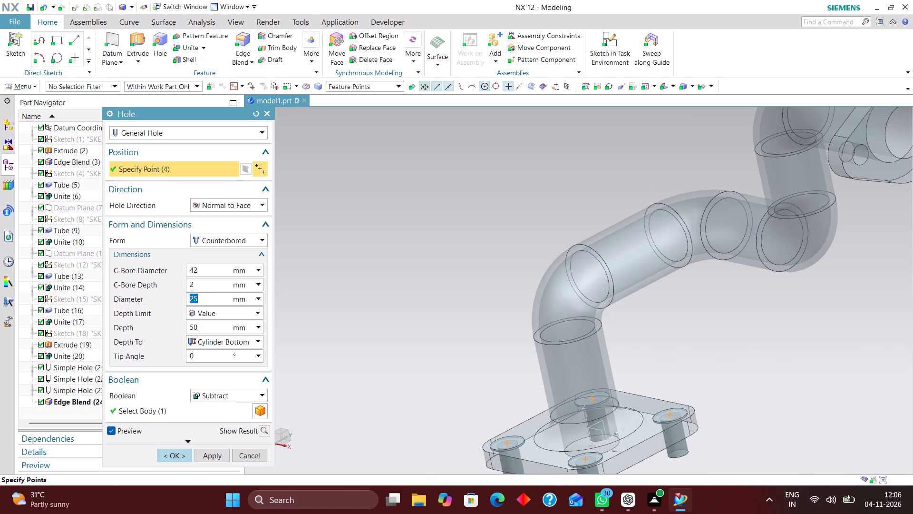
left_click(174, 456)
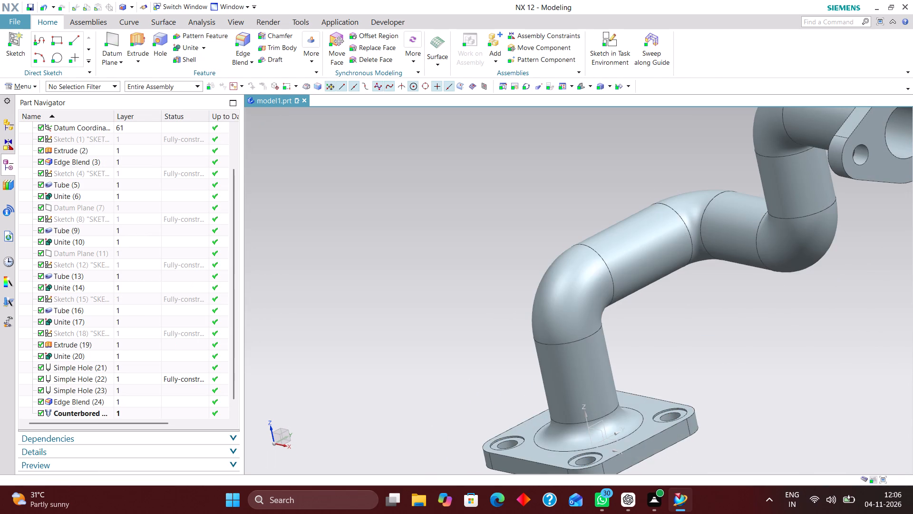
Edit the base flange's counterbored hole feature with rollback, setting the C-bore depth to 1 mm.
middle_click_drag(719, 425, 724, 443)
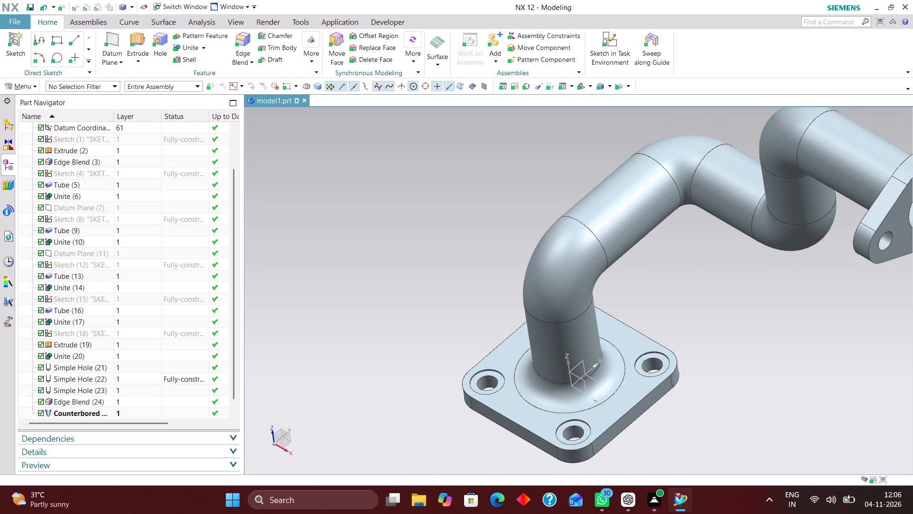
scroll(137, 347, "down", 5)
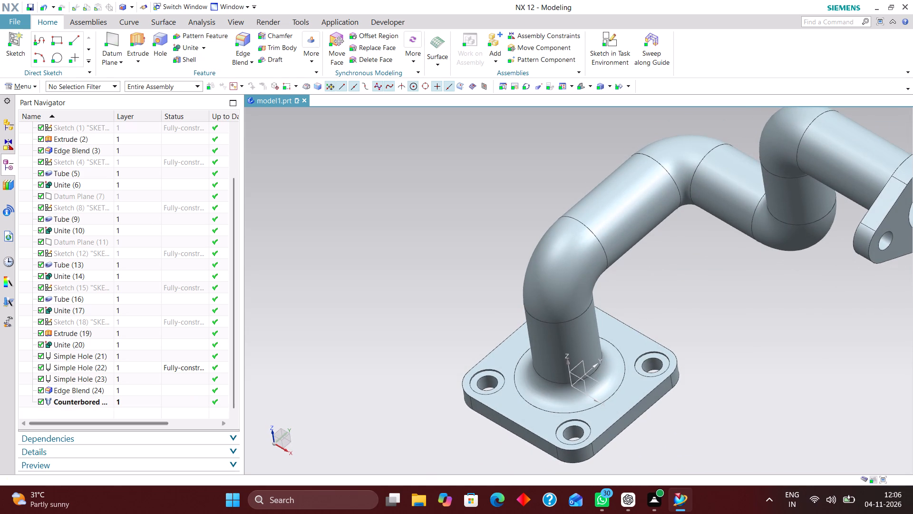
left_click(135, 401)
right_click(135, 401)
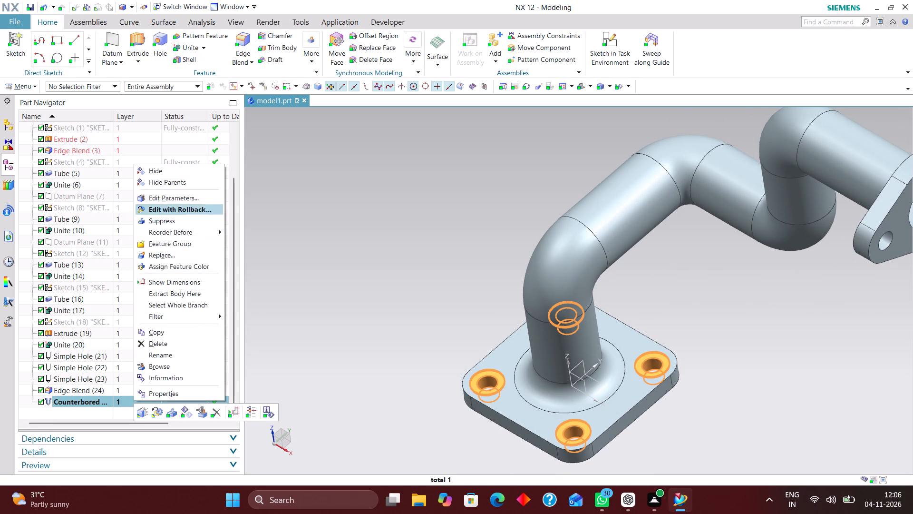
left_click(170, 208)
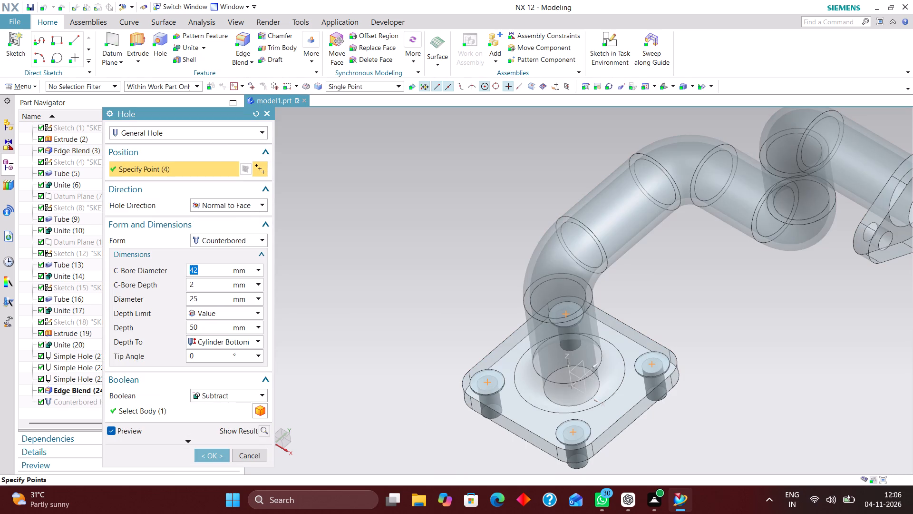
left_click_drag(196, 286, 151, 285)
key("1")
key("Return")
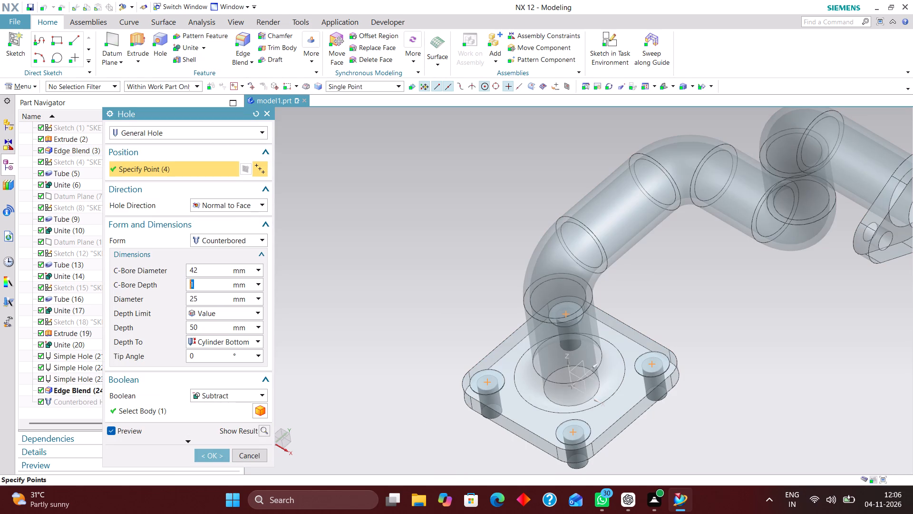
left_click(217, 455)
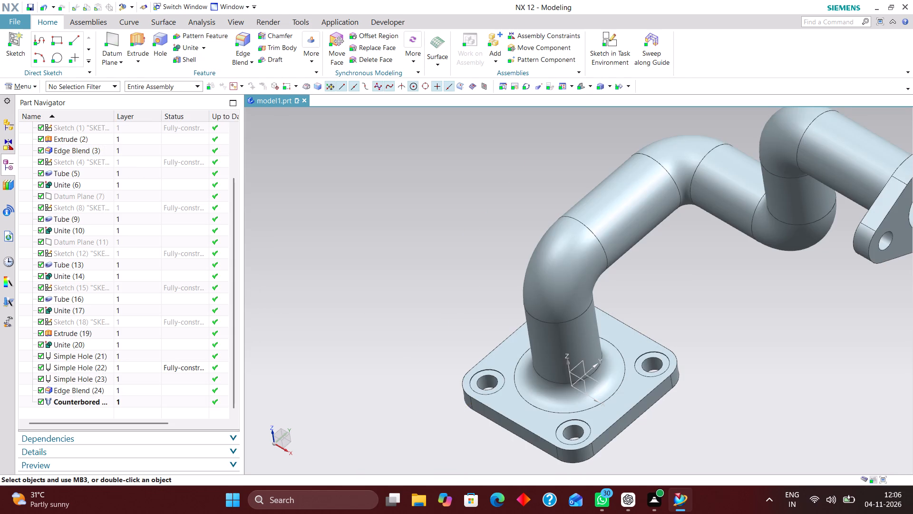
Examine the counterbored corner holes up close and the whole pipe in isometric view.
scroll(701, 411, "up", 4)
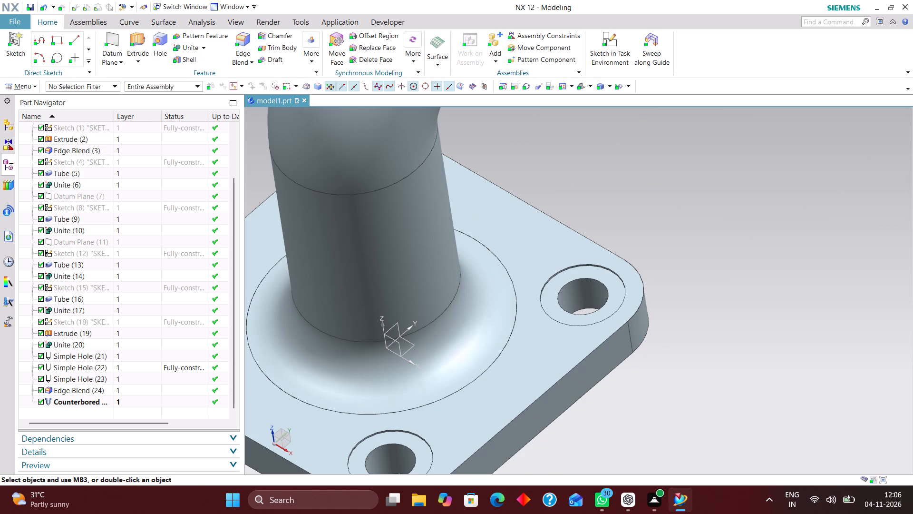
left_click(578, 86)
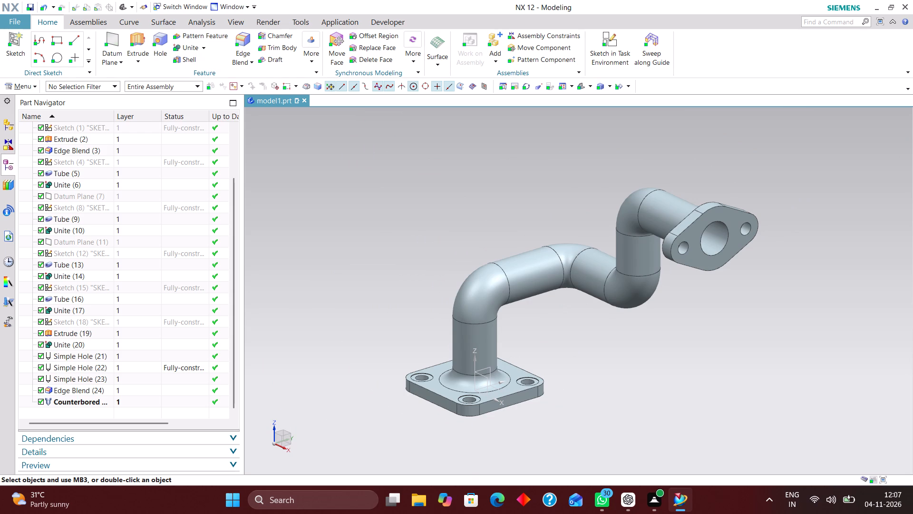
left_click(578, 85)
scroll(629, 349, "down", 2)
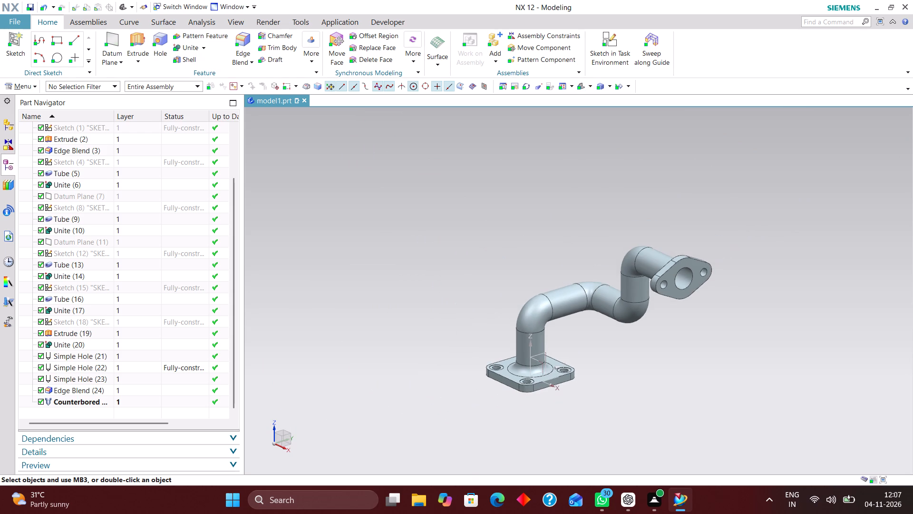
scroll(609, 356, "up", 3)
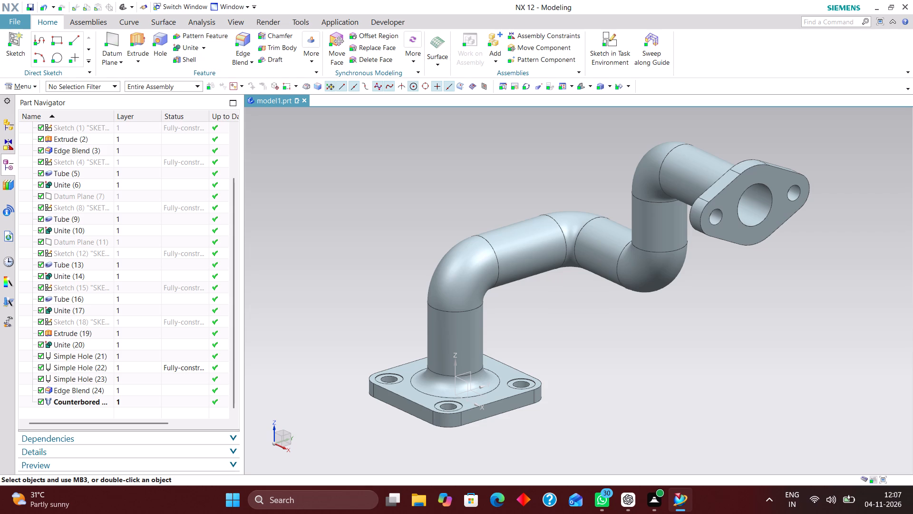
scroll(703, 346, "down", 1)
scroll(577, 367, "up", 2)
scroll(596, 341, "down", 2)
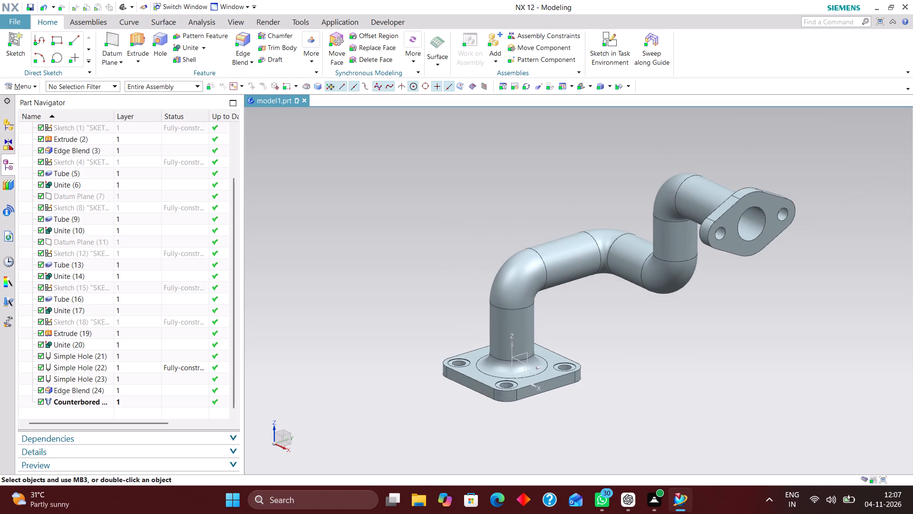
scroll(608, 366, "up", 3)
scroll(602, 348, "down", 2)
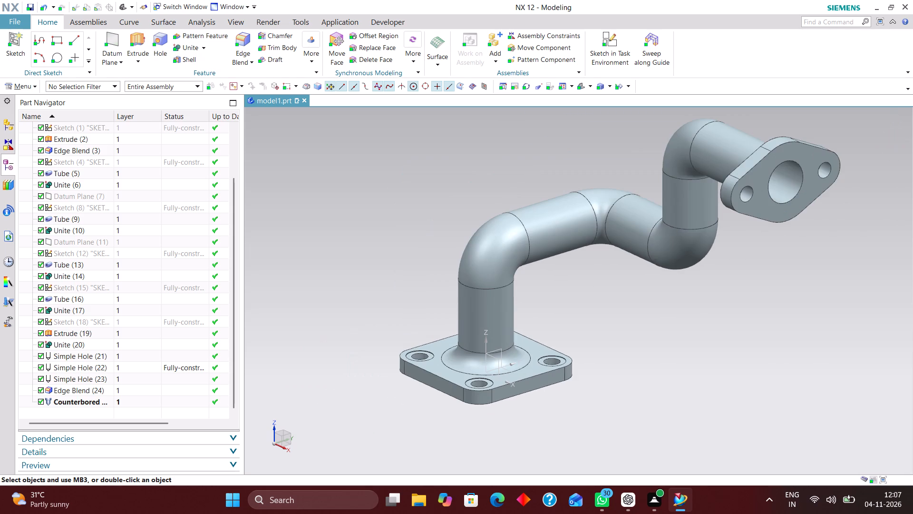
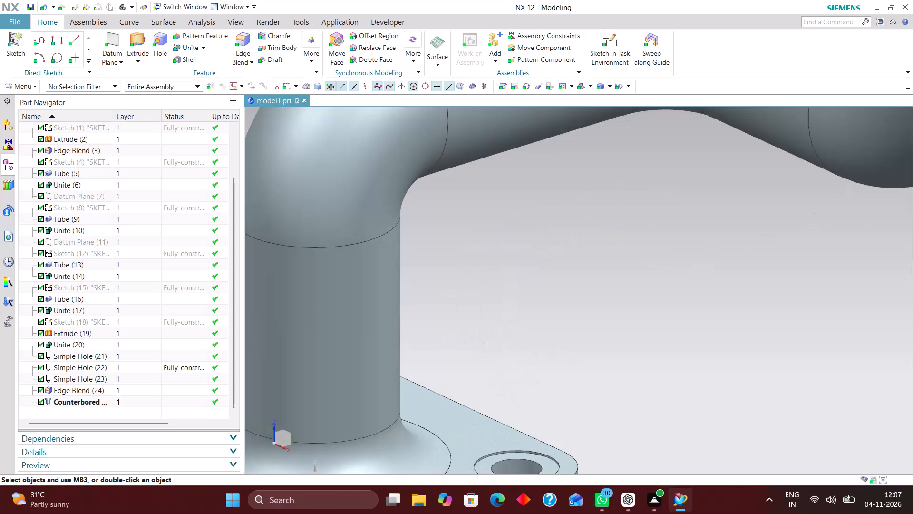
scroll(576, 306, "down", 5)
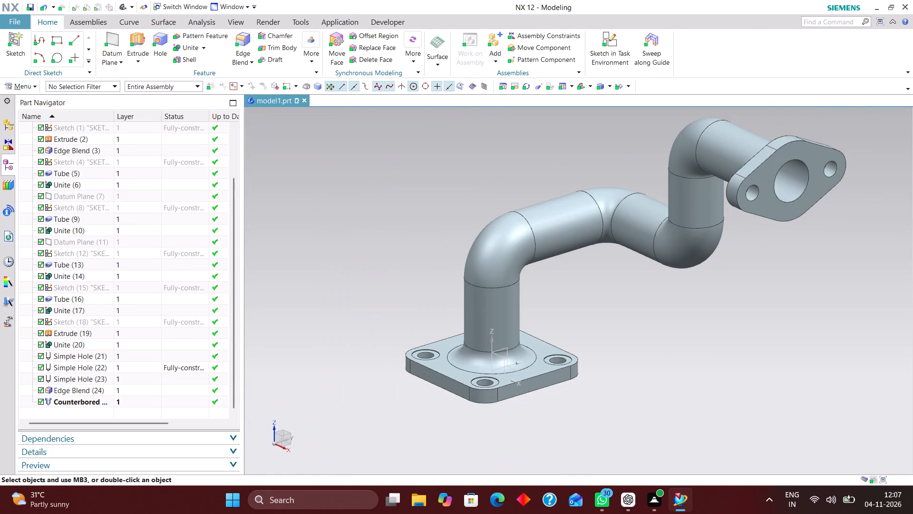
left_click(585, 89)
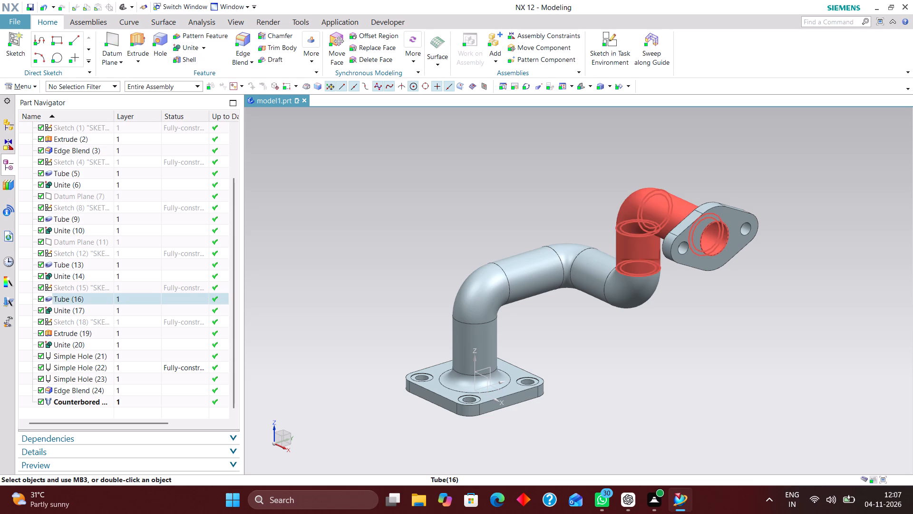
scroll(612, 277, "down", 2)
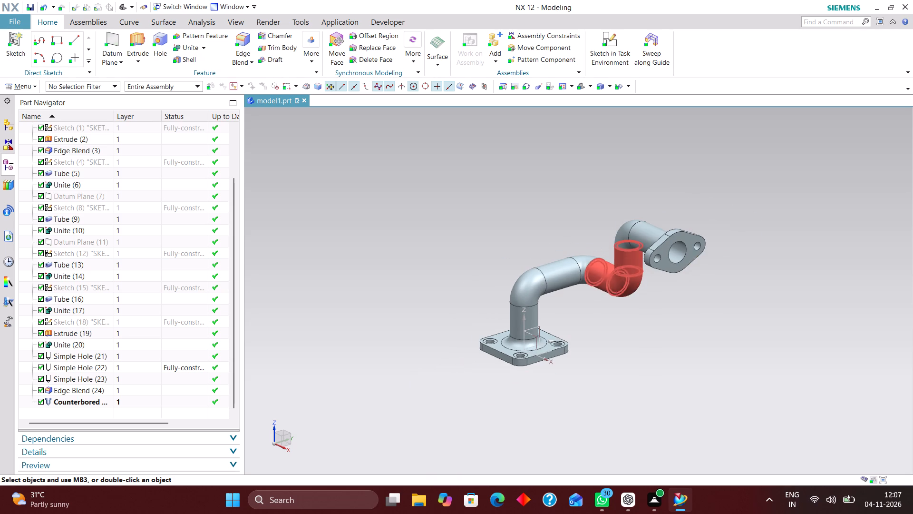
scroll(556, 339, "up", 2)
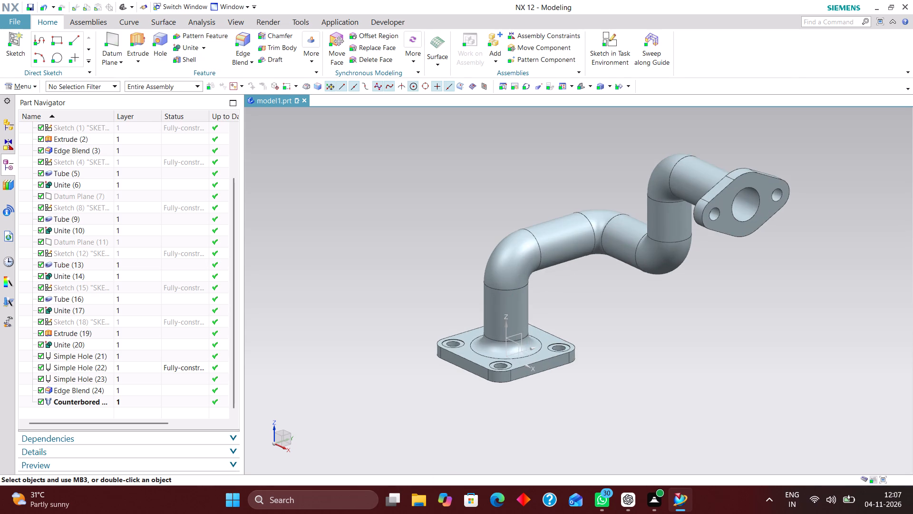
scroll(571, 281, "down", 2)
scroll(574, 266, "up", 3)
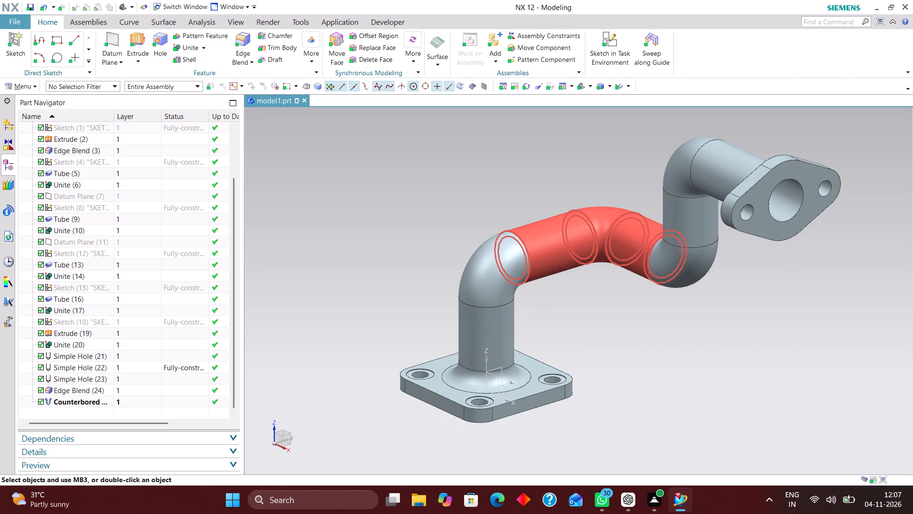
Move the datum coordinate system to layer 220 through Edit Object Display.
scroll(101, 361, "up", 9)
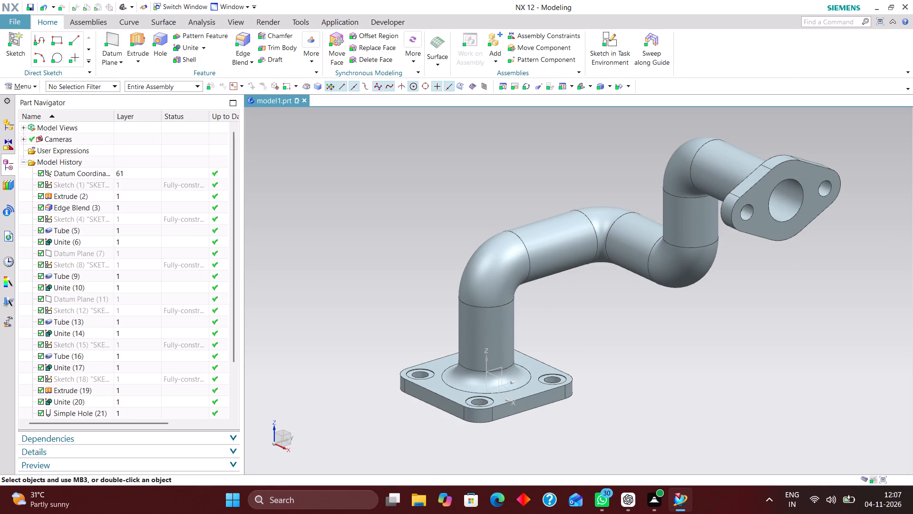
left_click(139, 170)
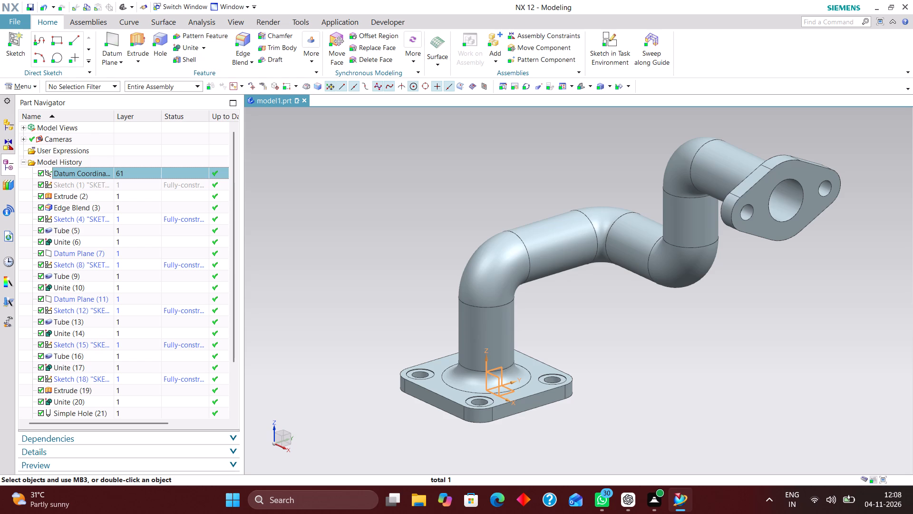
key("ctrl+j")
type("22")
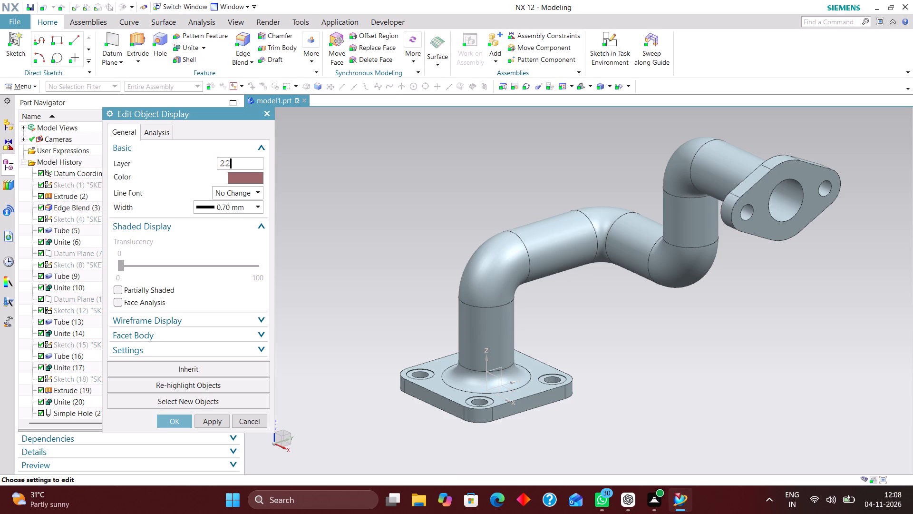
key("0")
key("Return")
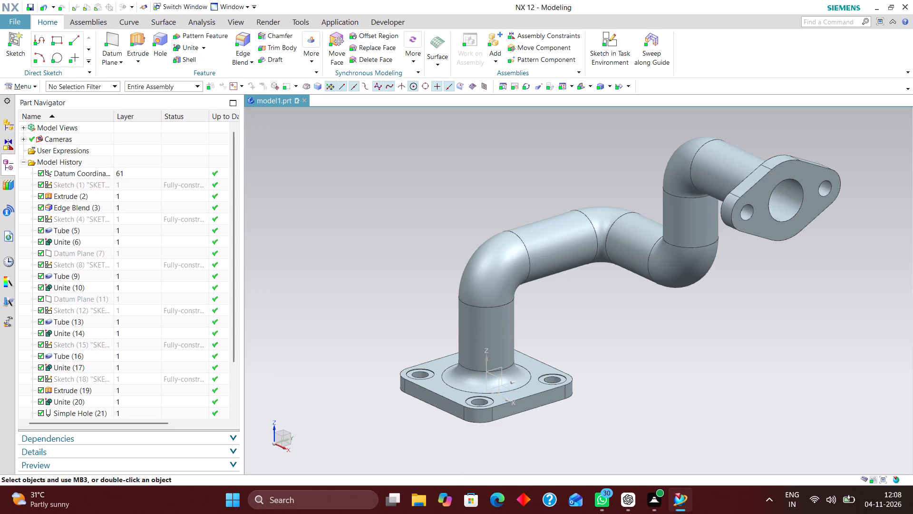
Move the base flange's square profile, Sketch (1), to layer 11 through Edit Object Display.
left_click(136, 184)
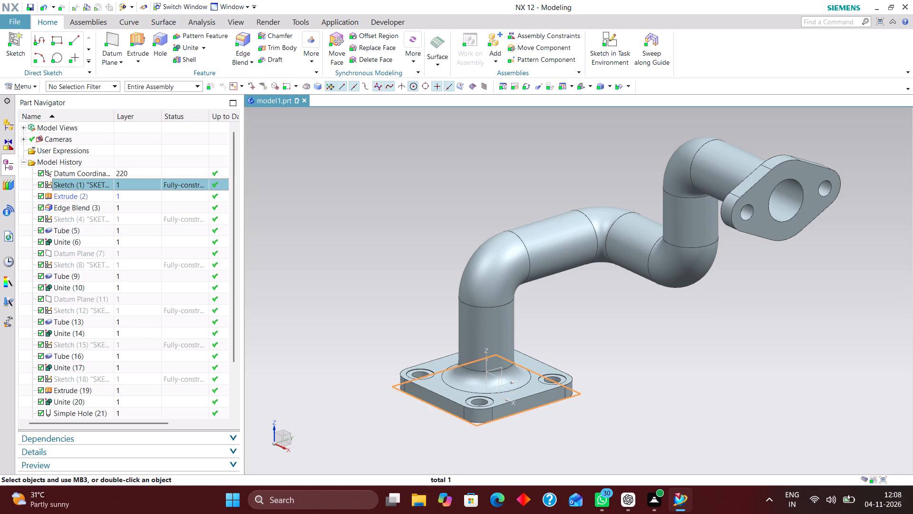
key("ctrl+j")
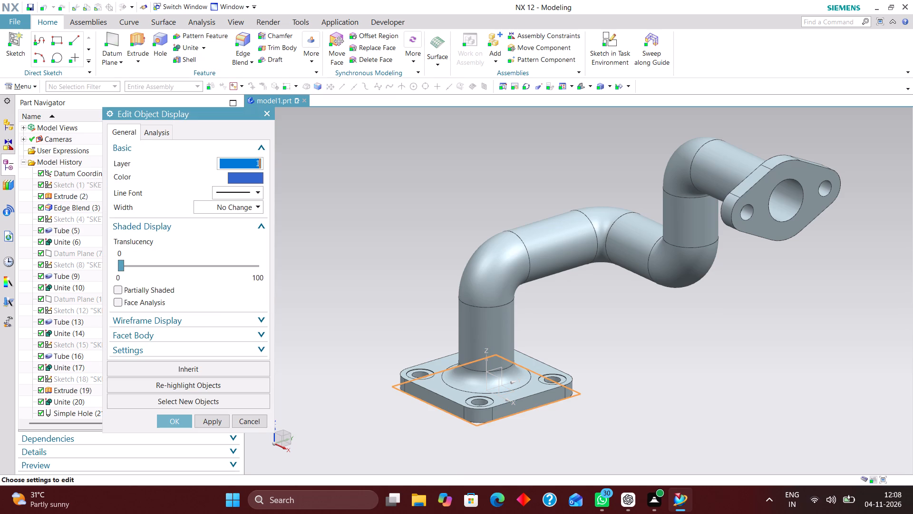
key("1")
key("1")
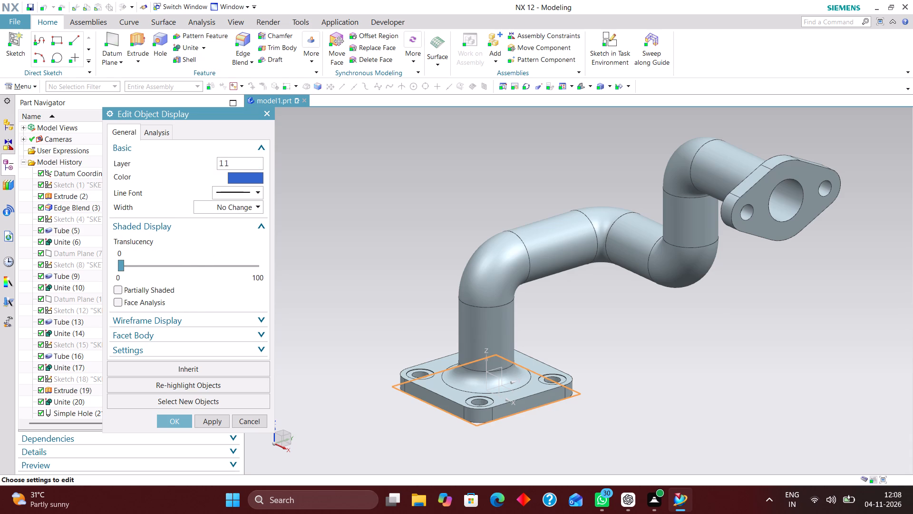
key("Return")
Move the solid pipe body to layer 2 by editing the object display of Extrude (2).
left_click(134, 194)
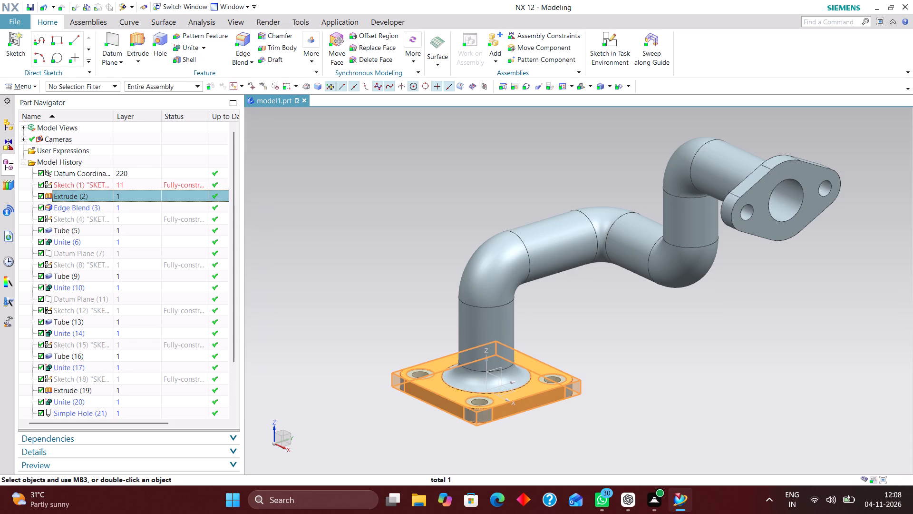
key("ctrl+j")
key("2")
key("Return")
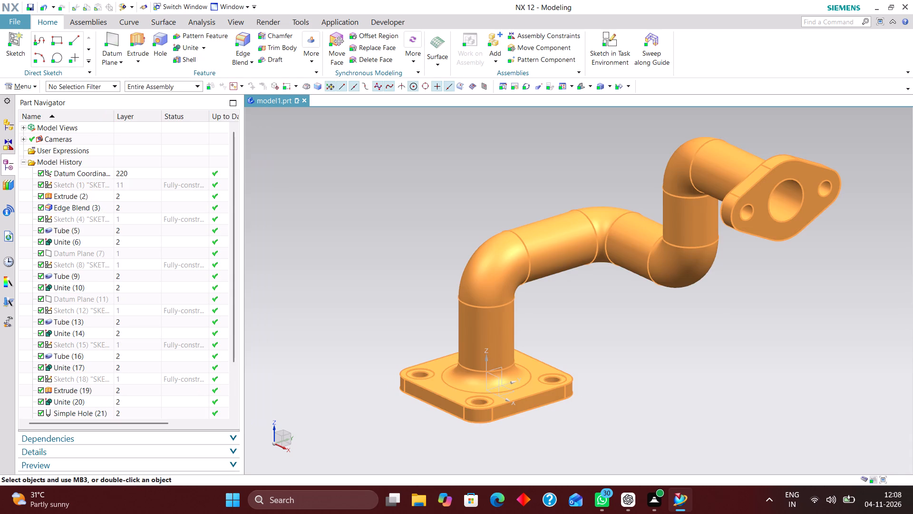
Move Sketch (4), the path of the first tube rising from the base flange, to layer 12.
left_click(134, 219)
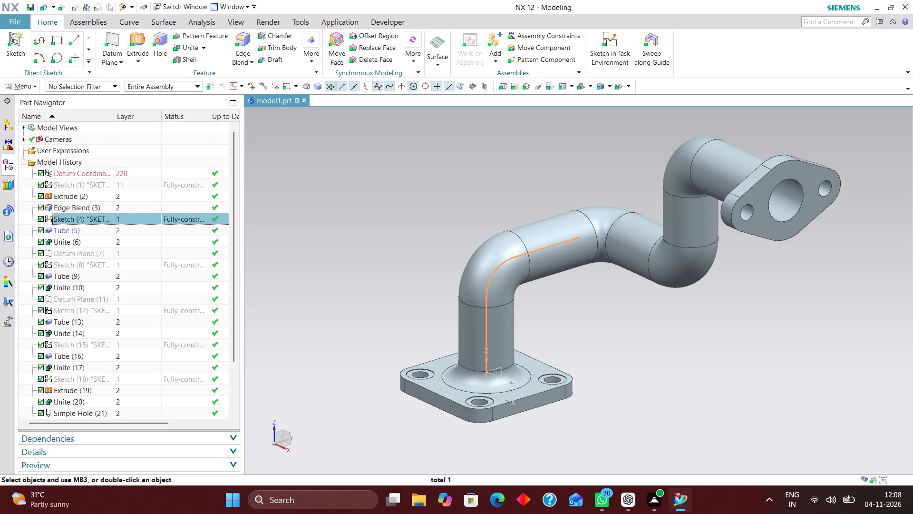
key("ctrl+j")
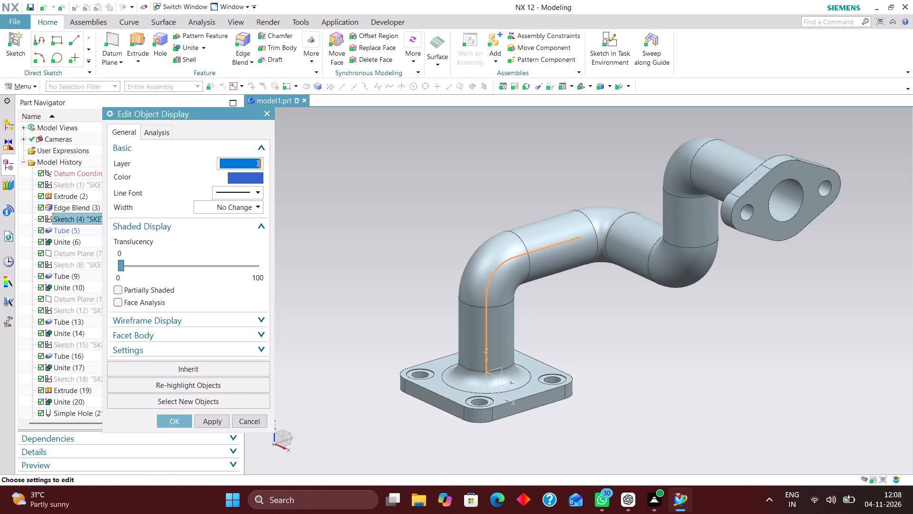
type("12")
key("Return")
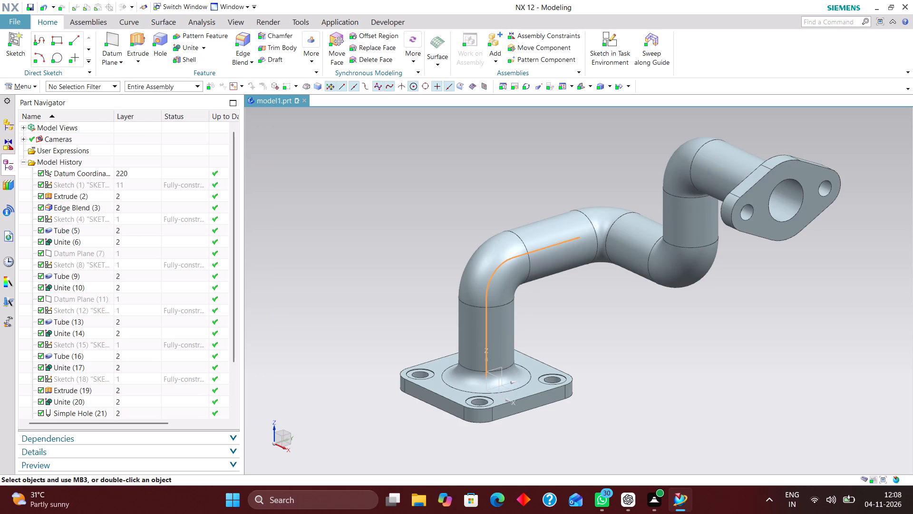
Move Datum Plane (7), the horizontal plane at the first bend, to layer 161.
left_click(131, 250)
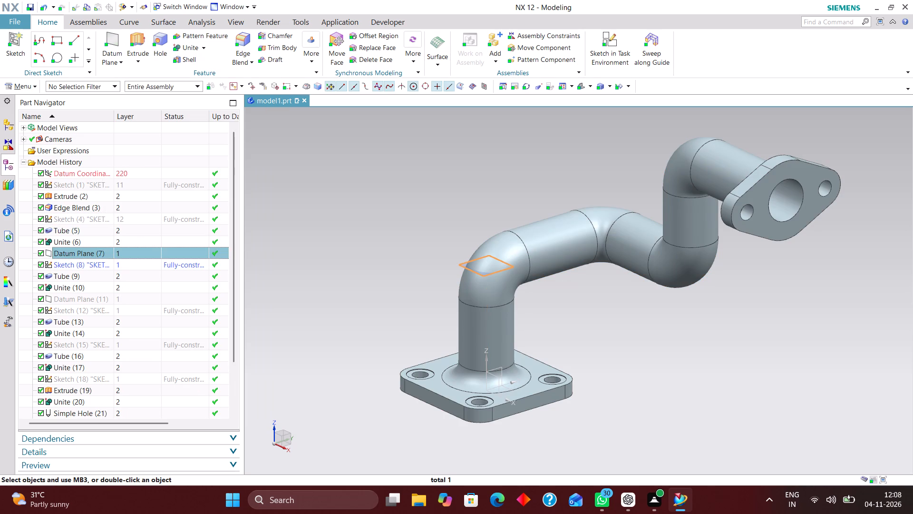
key("ctrl+j")
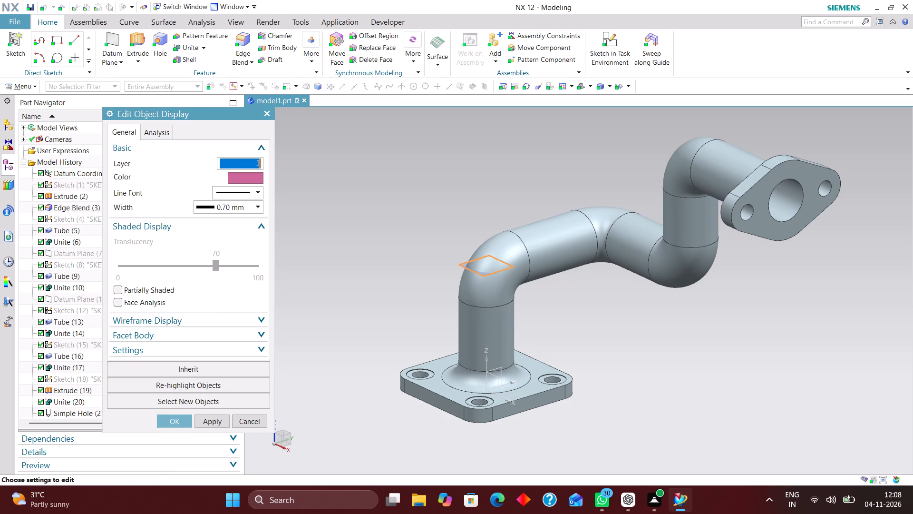
type("161")
key("Return")
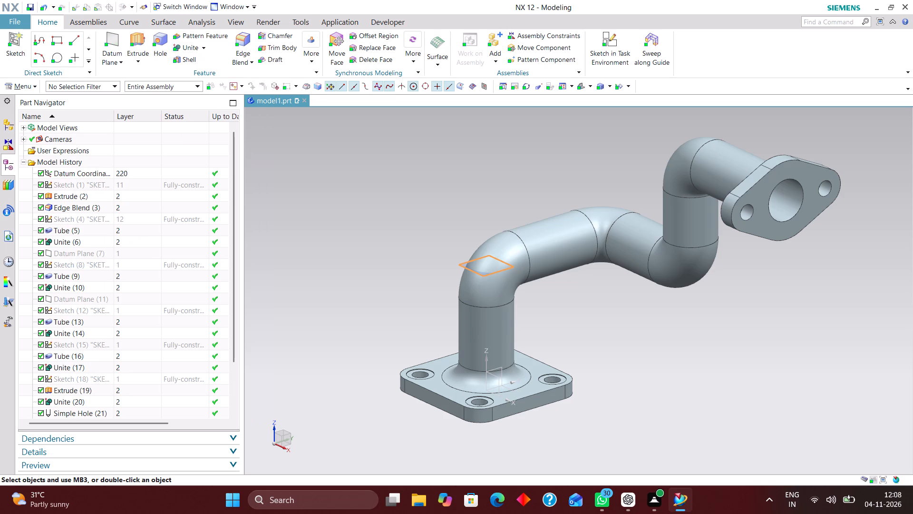
Move Sketch (8), the path of the second tube through the middle bend, to layer 13.
left_click(130, 263)
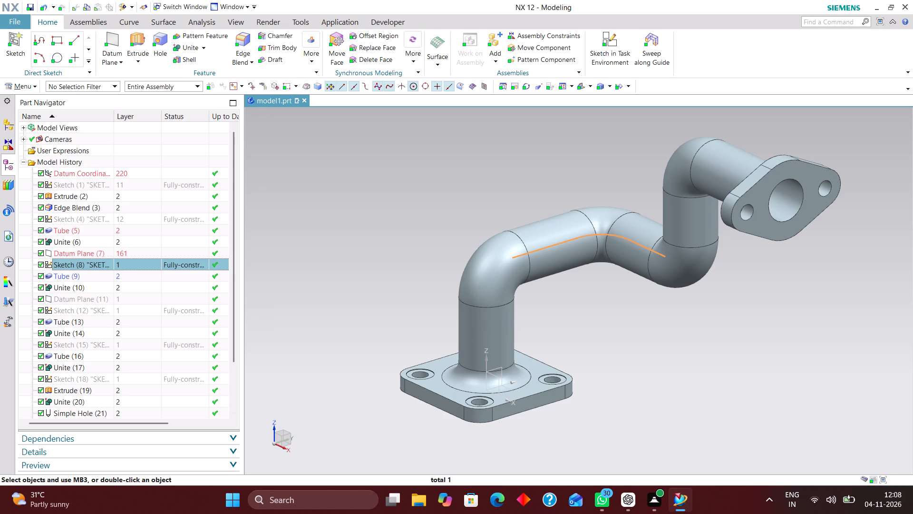
key("ctrl+j")
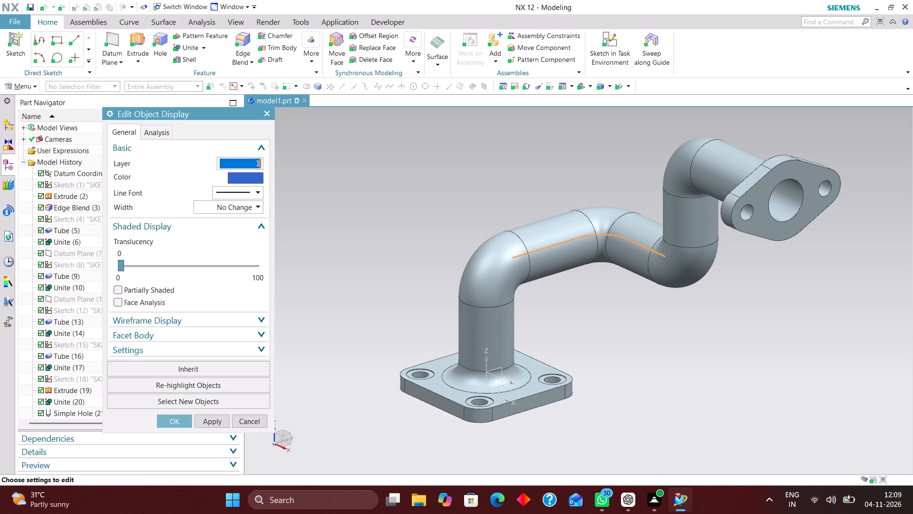
type("13")
key("Return")
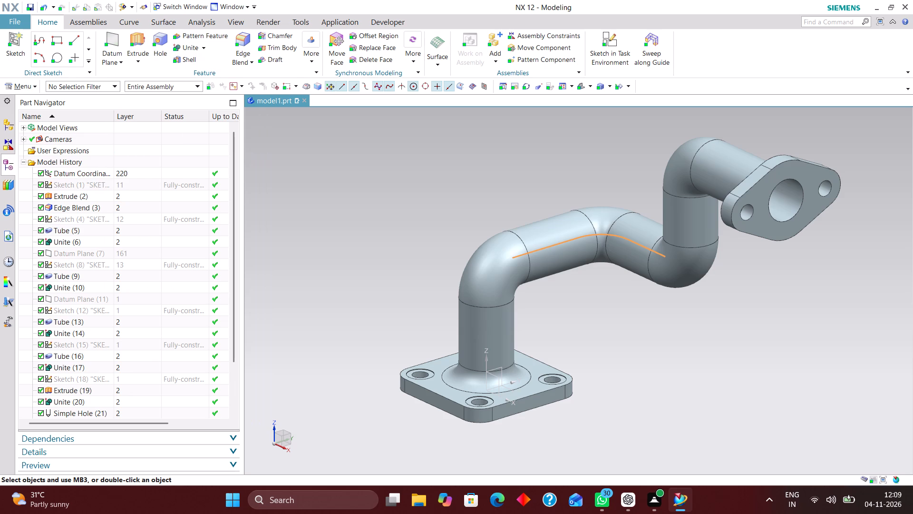
Move Datum Plane (11), the vertical plane used for the upper tube sketches, to layer 162.
left_click(130, 297)
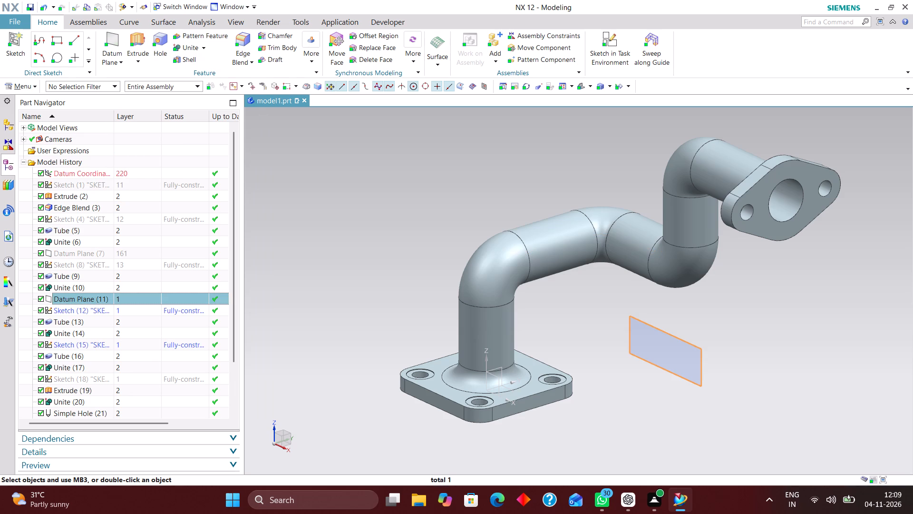
key("ctrl+j")
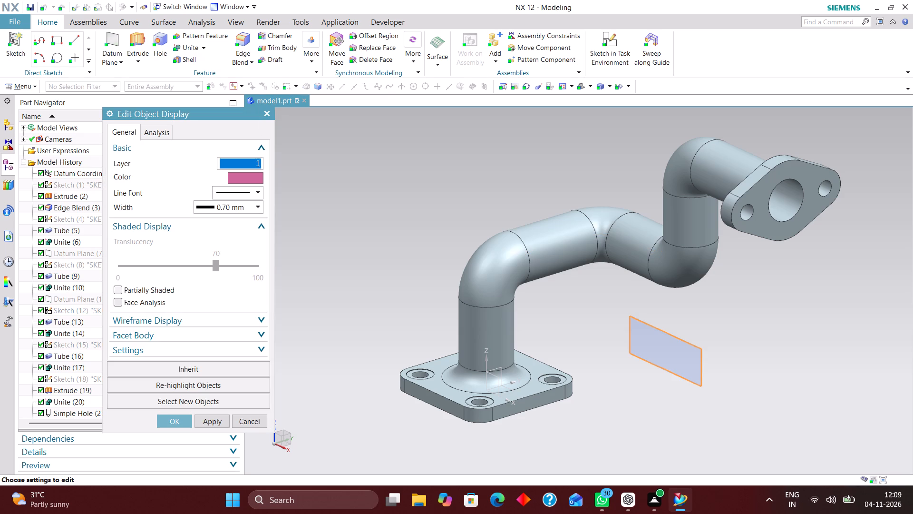
type("162")
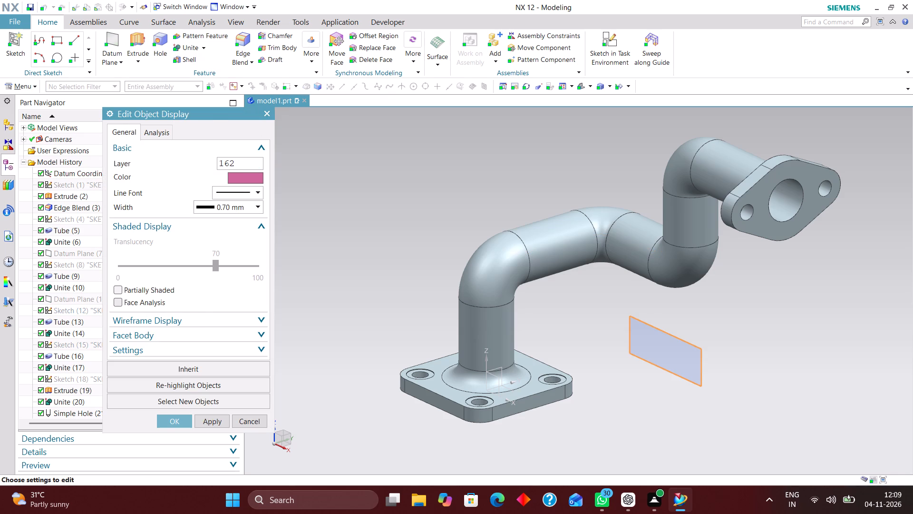
key("Return")
Move Sketch (12), the path of the third tube turning upward, to layer 14.
left_click(134, 308)
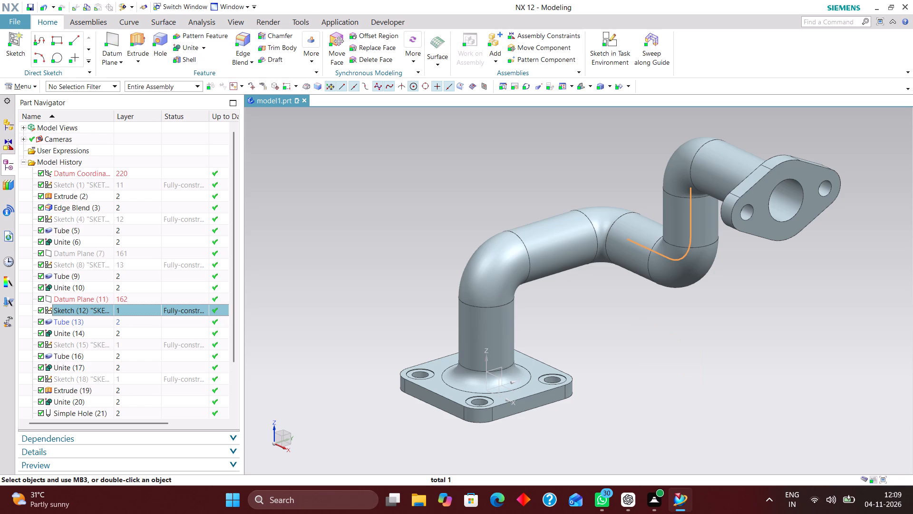
key("ctrl+j")
type("14")
key("Return")
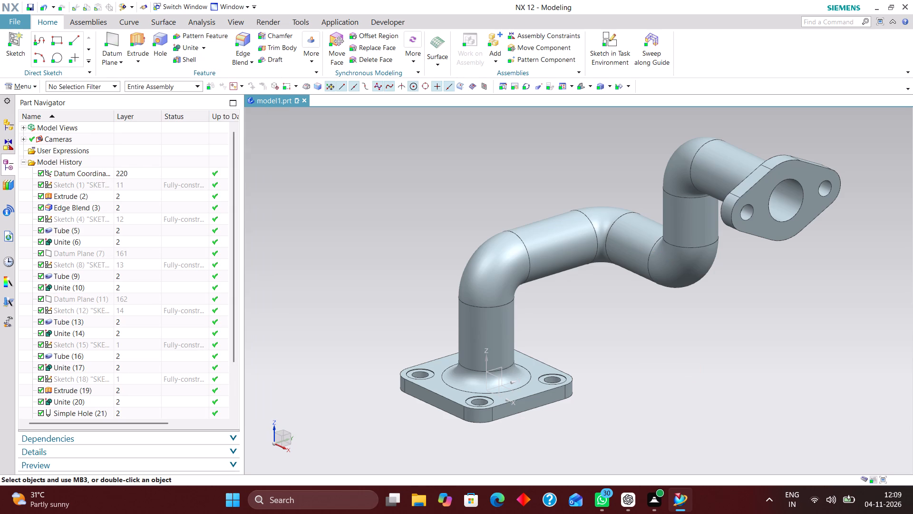
Move Sketch (15), the path of the last tube leading to the oval flange, to layer 15.
left_click(133, 345)
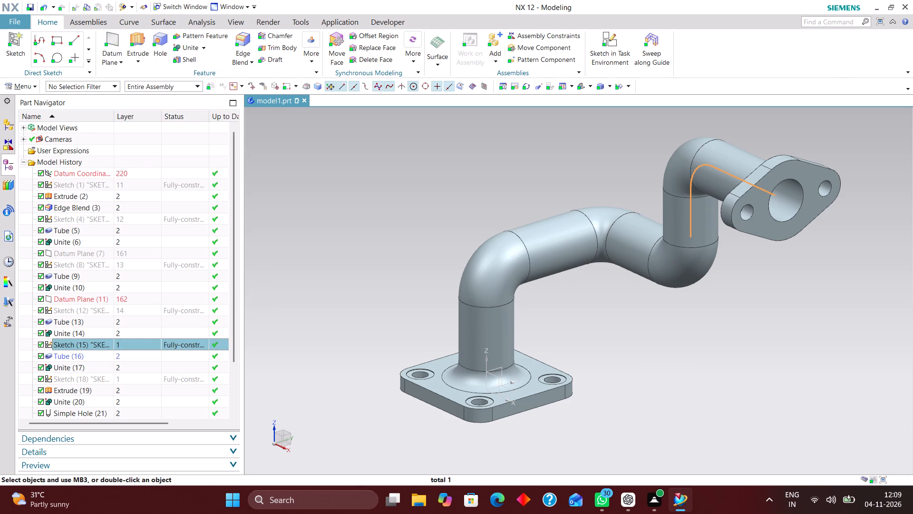
key("ctrl+j")
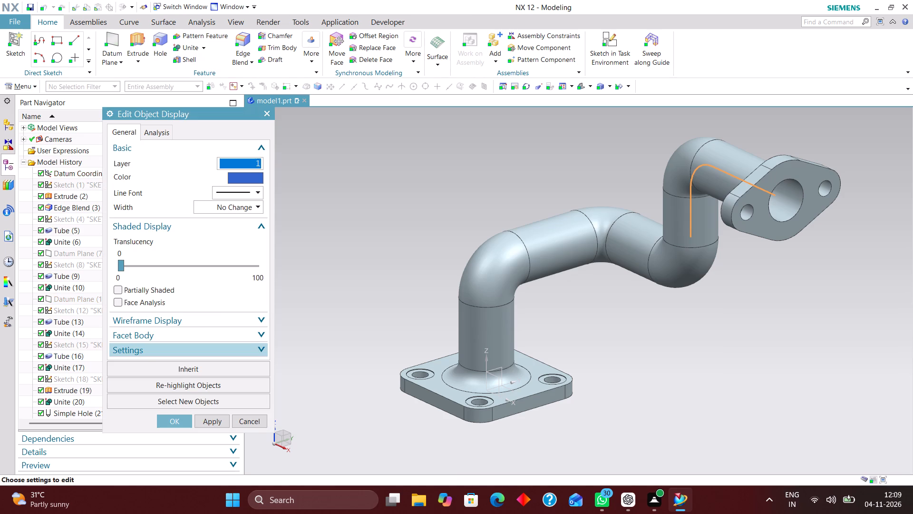
type("15")
key("Return")
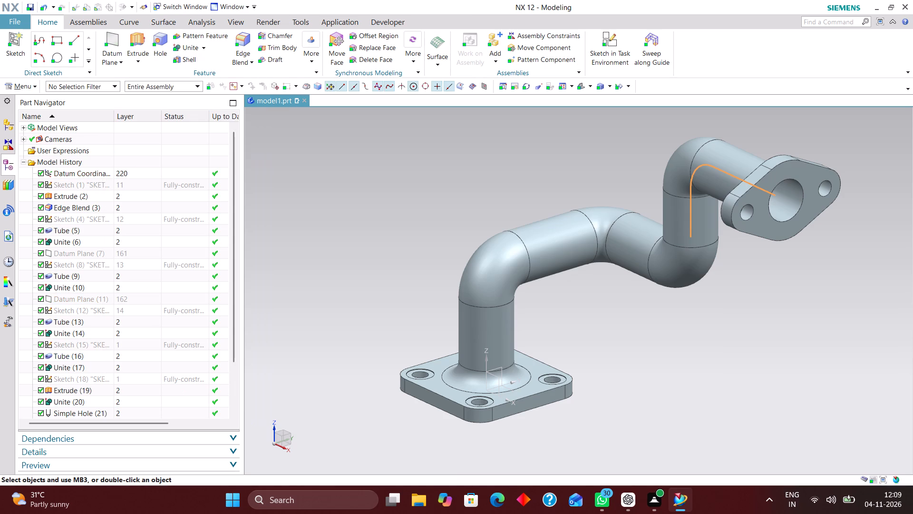
Move Sketch (18), the profile of the oval end flange, to layer 16.
scroll(137, 341, "down", 3)
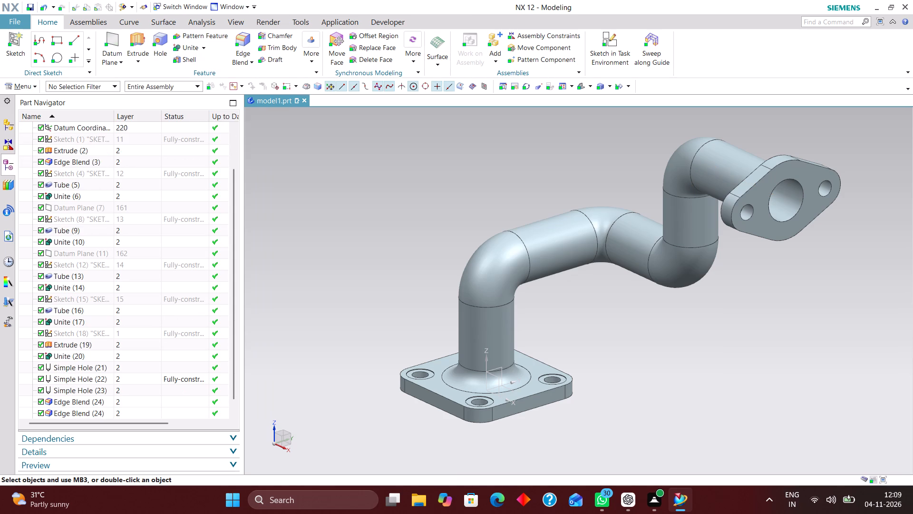
left_click(129, 322)
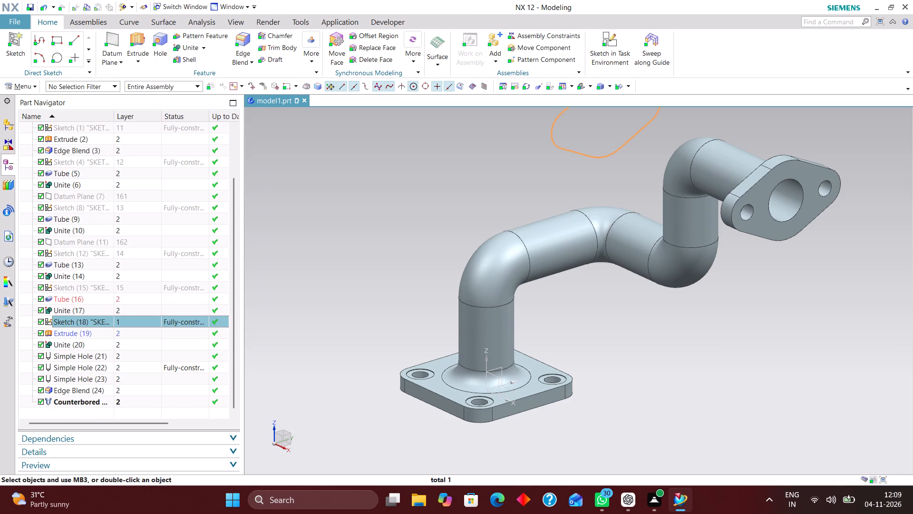
key("ctrl+j")
type("16")
key("Return")
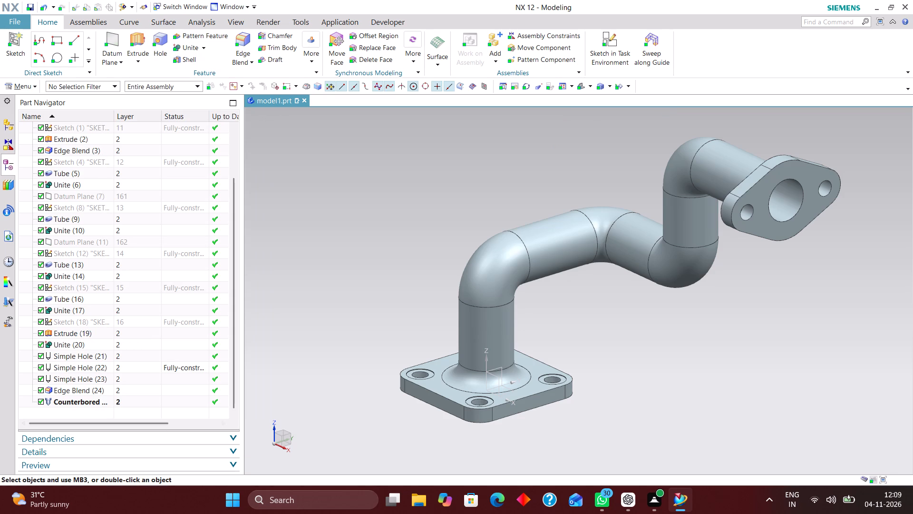
Group Simple Hole (21), (22) and (23) into a top-level feature group named HOLES.
scroll(134, 374, "down", 3)
left_click(102, 355, "ctrl")
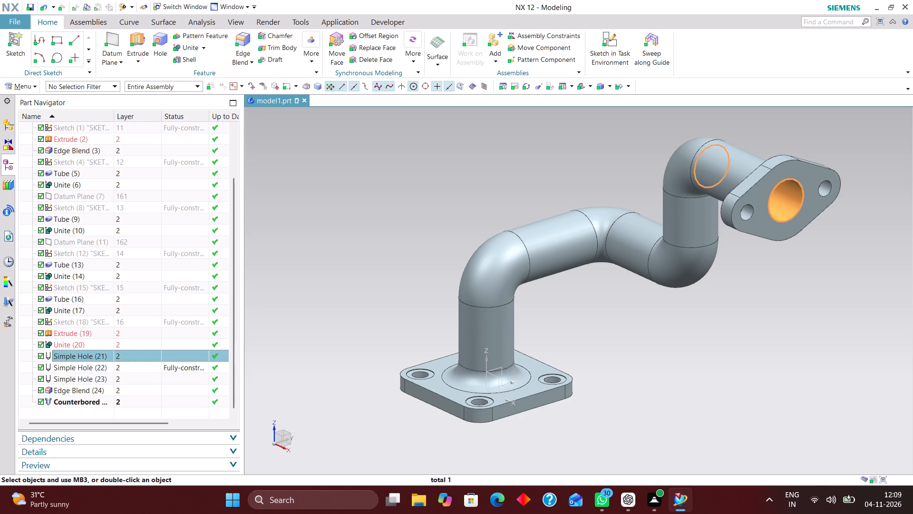
left_click(99, 364, "ctrl")
left_click(100, 376, "ctrl")
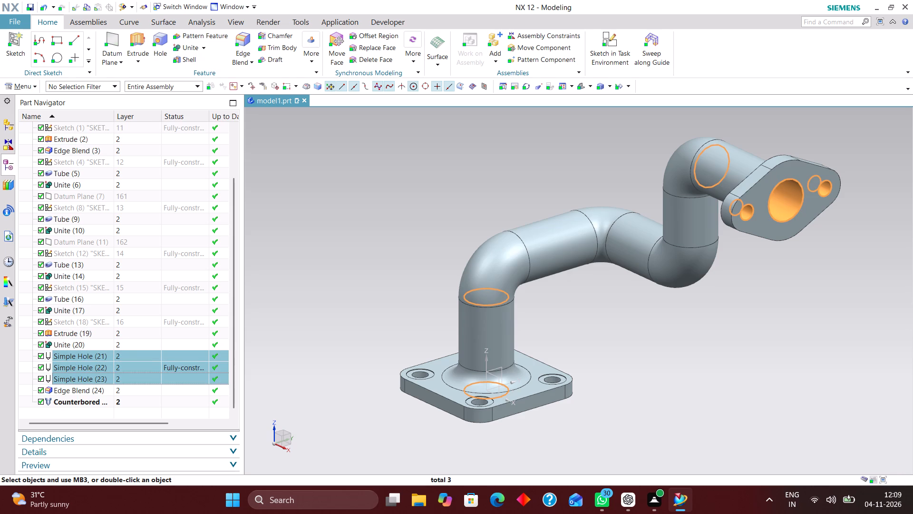
right_click(98, 355)
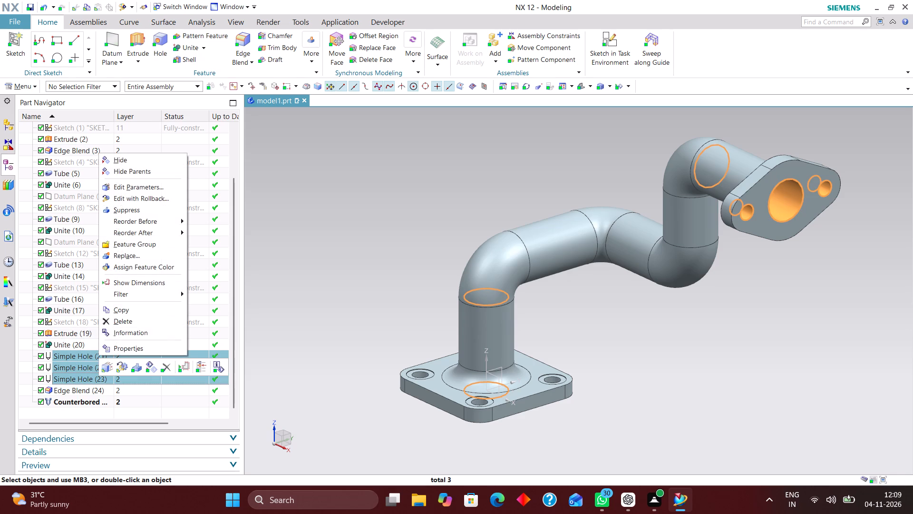
left_click(144, 247)
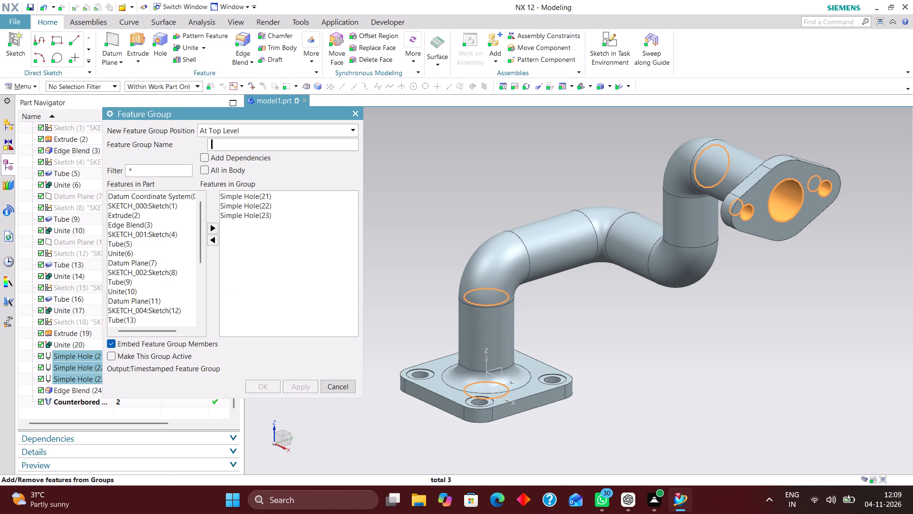
type("holes")
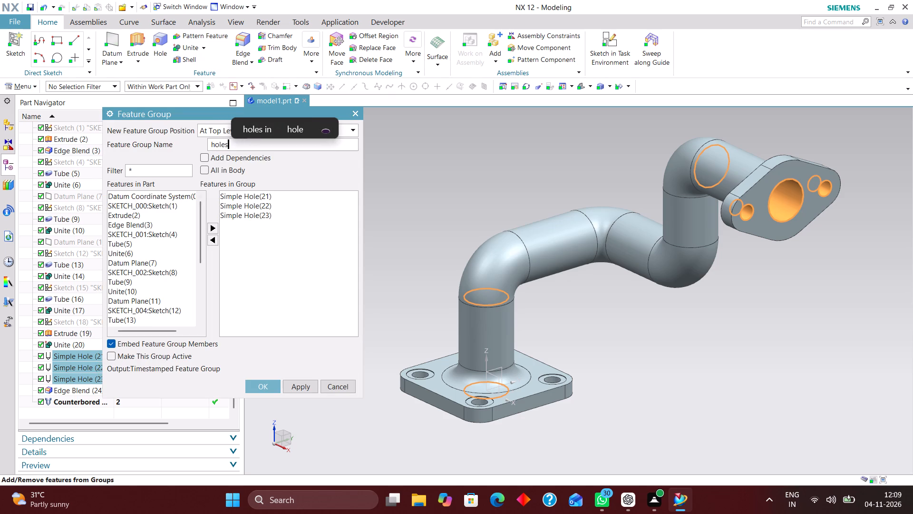
key("BackSpace")
key("BackSpace")
key("BackSpace")
key("BackSpace")
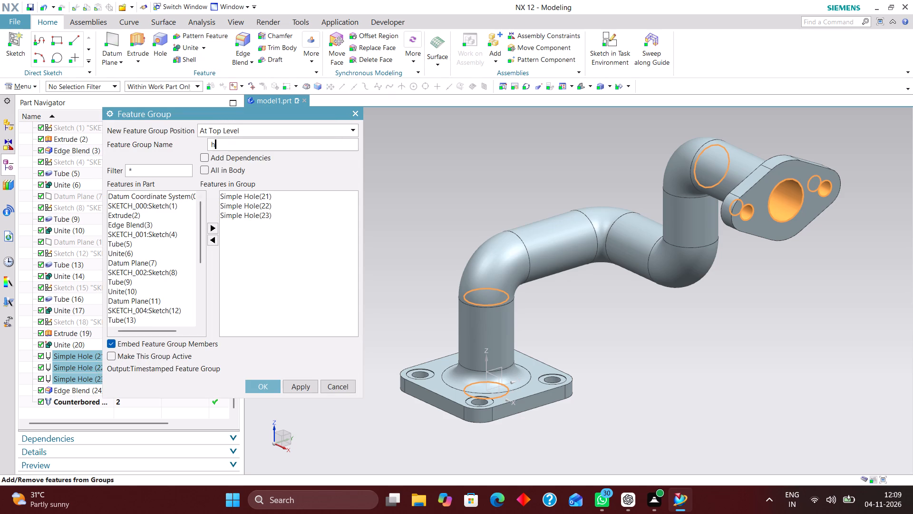
key("BackSpace")
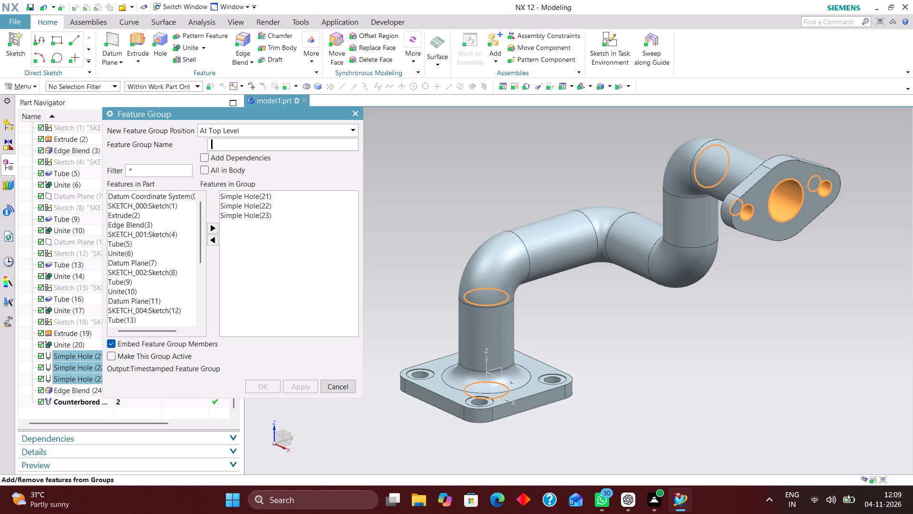
key("h")
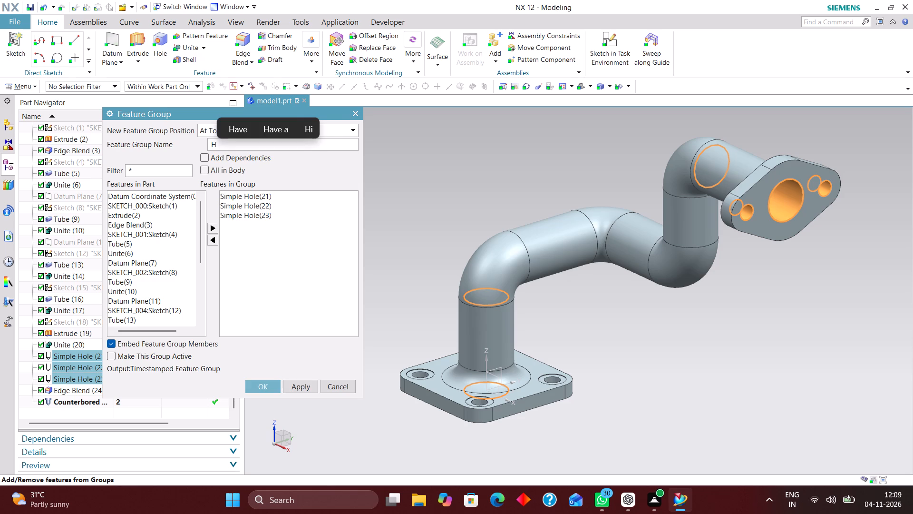
type("OLES")
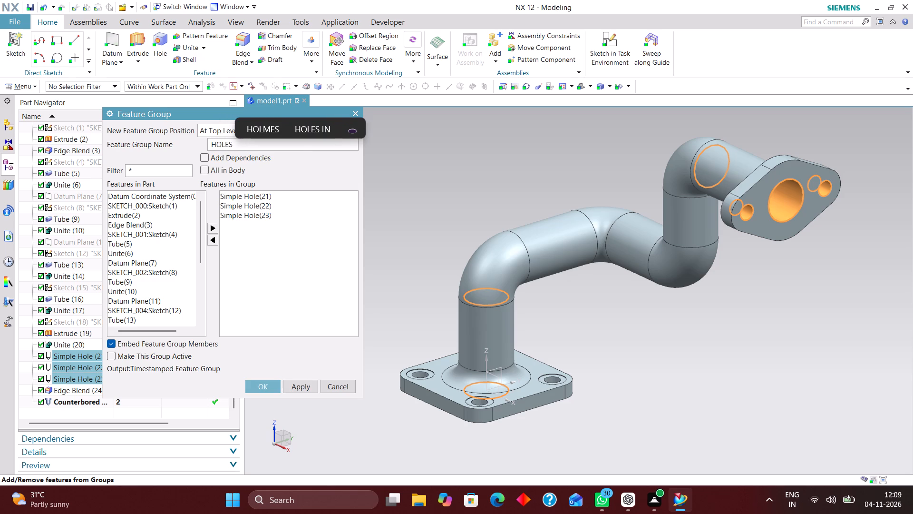
left_click(253, 384)
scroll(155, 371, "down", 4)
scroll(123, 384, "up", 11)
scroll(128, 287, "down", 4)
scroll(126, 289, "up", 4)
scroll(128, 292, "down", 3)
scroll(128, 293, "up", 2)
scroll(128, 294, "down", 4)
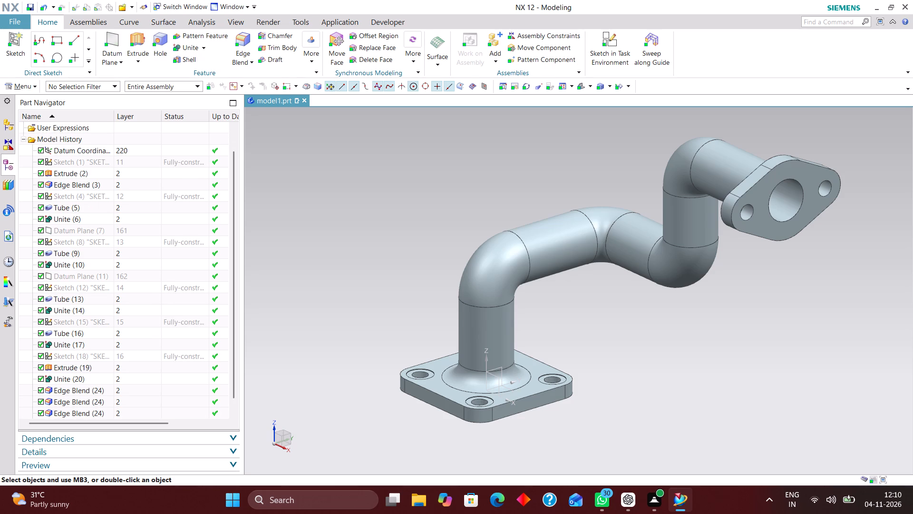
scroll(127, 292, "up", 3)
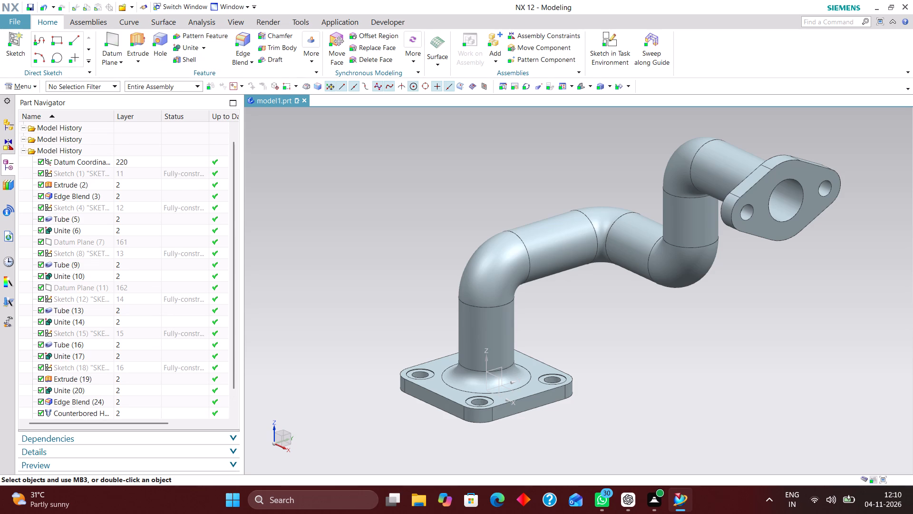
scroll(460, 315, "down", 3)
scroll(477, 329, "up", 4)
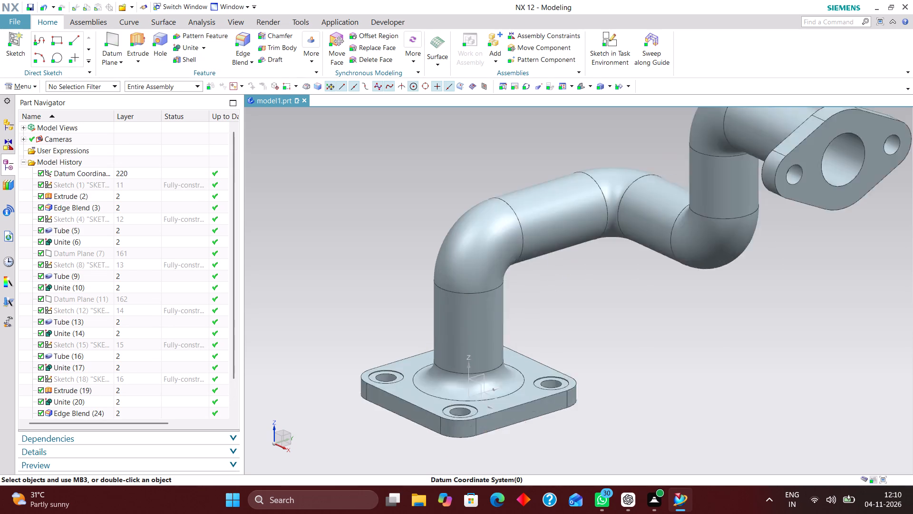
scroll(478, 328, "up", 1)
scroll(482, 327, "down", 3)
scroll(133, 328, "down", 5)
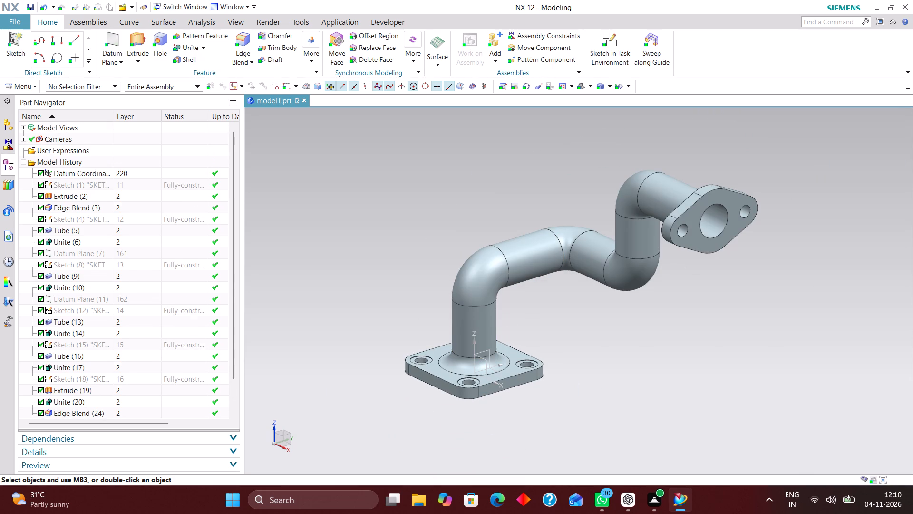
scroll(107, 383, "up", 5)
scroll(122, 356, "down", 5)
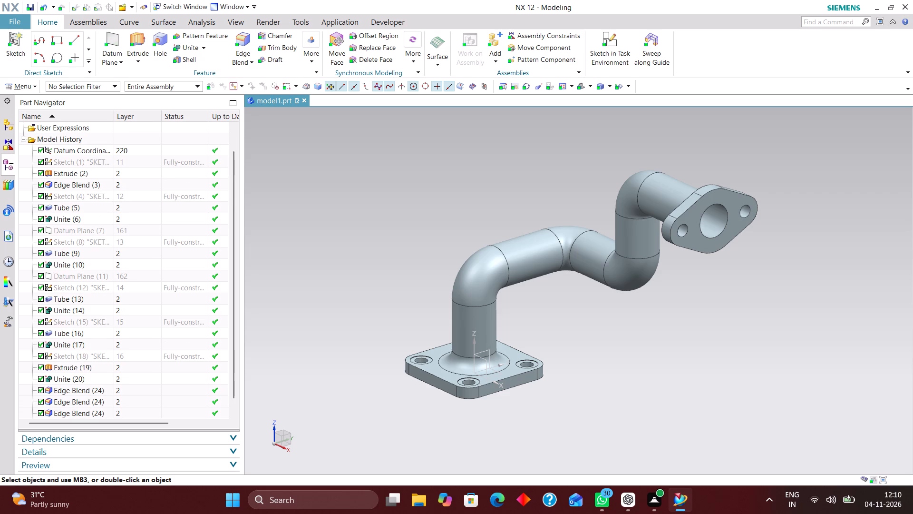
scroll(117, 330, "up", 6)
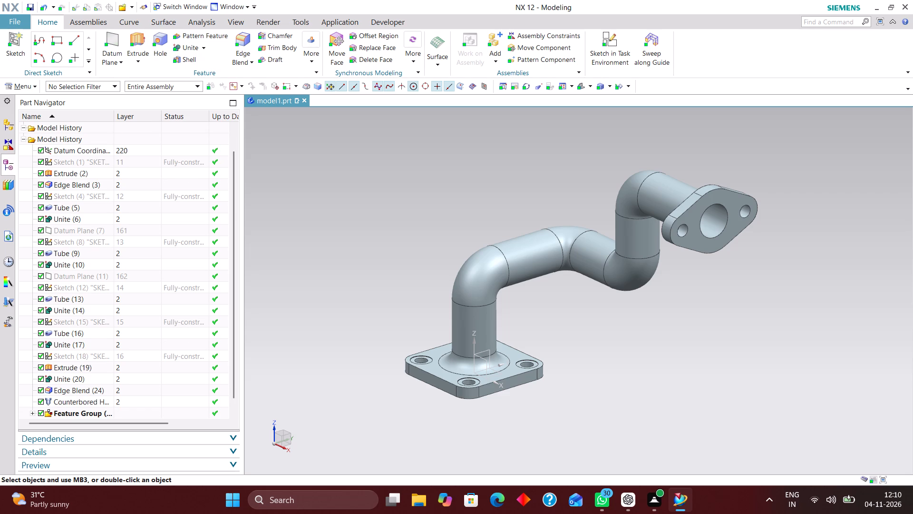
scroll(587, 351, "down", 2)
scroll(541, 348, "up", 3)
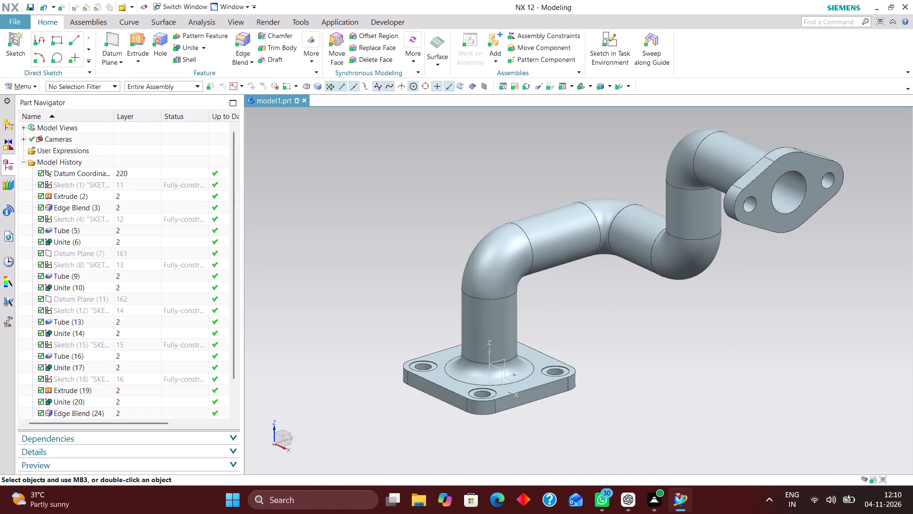
Assign the library material Iron_60 to the solid body of the exhaust pipe.
left_click(30, 85)
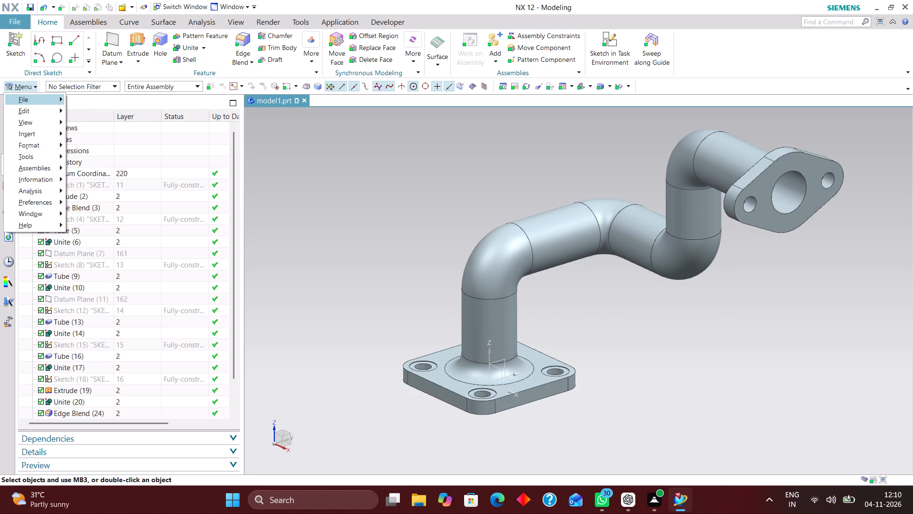
left_click(34, 99)
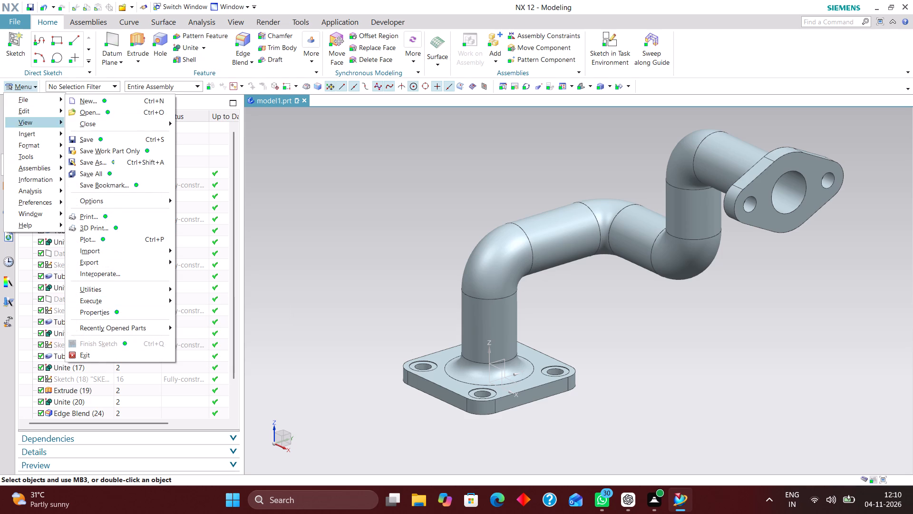
left_click(27, 154)
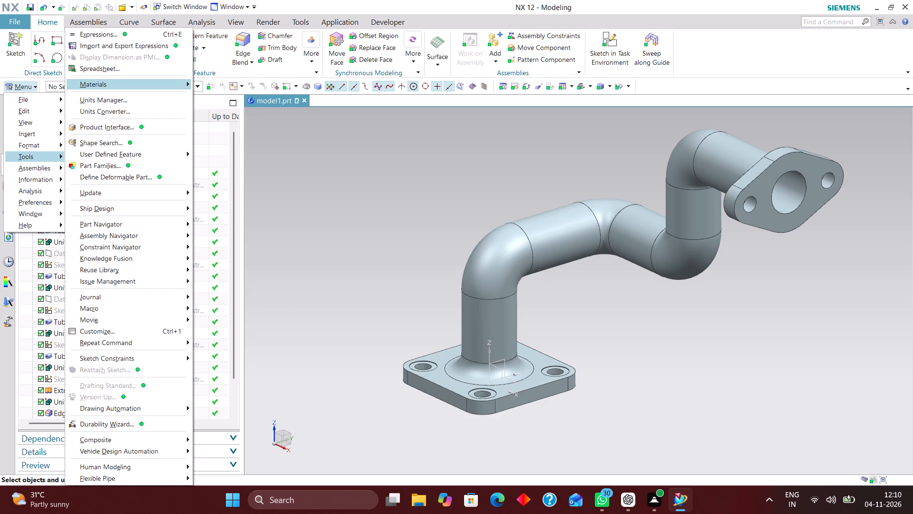
left_click(136, 87)
left_click(247, 88)
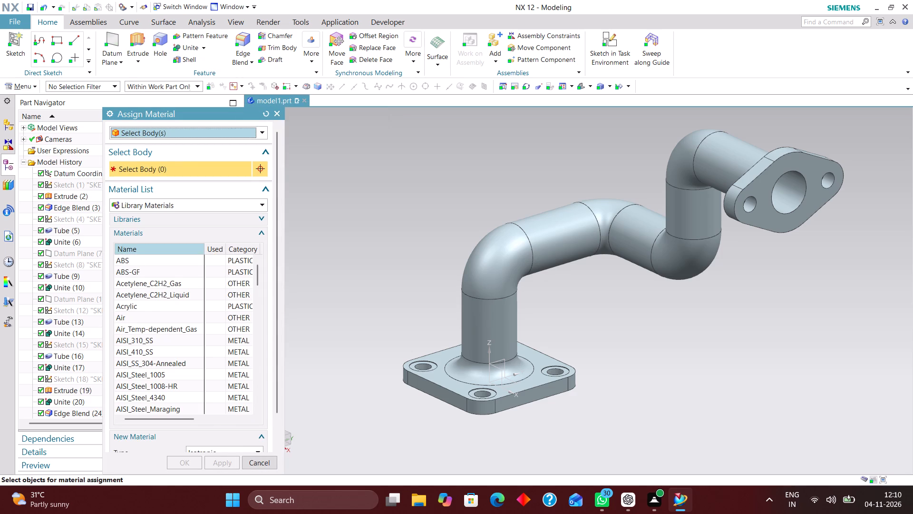
scroll(179, 334, "down", 13)
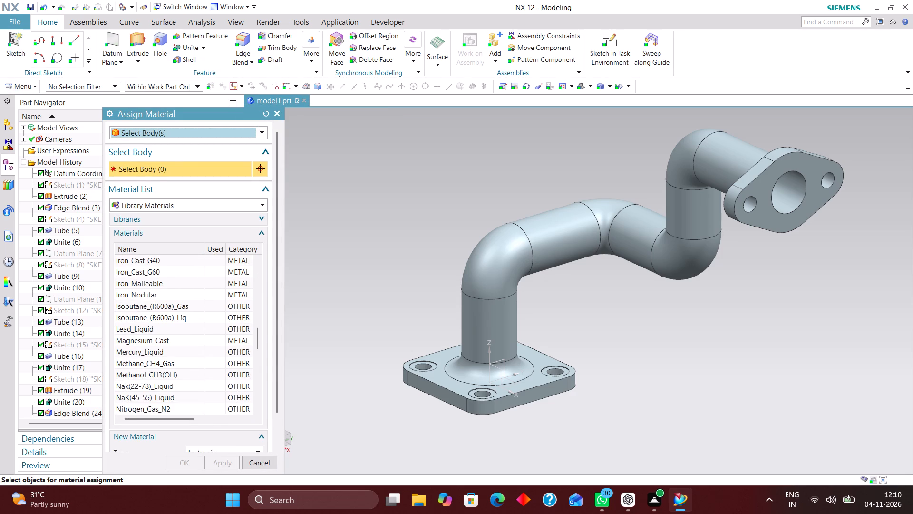
scroll(167, 352, "down", 3)
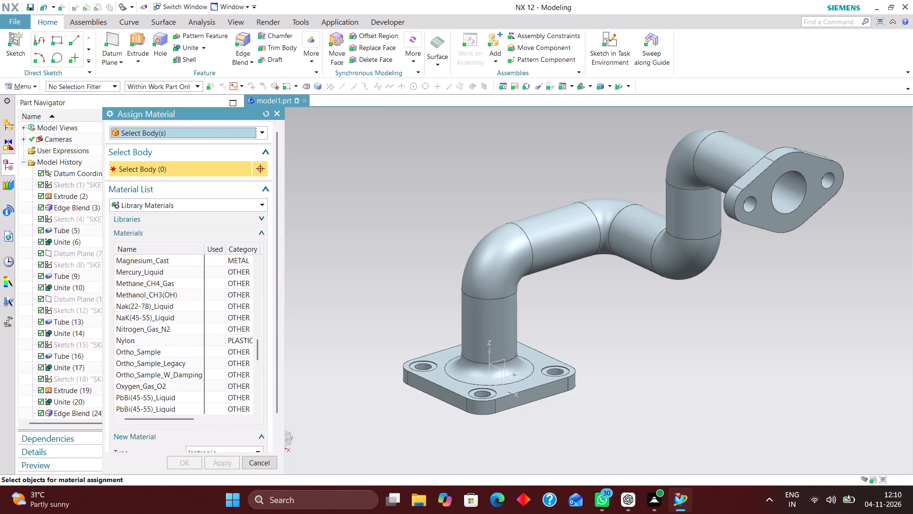
scroll(172, 345, "down", 5)
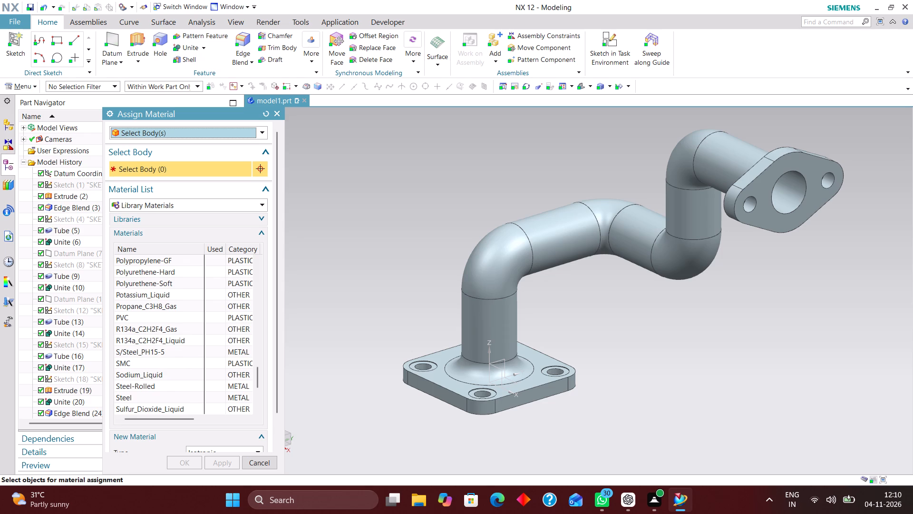
scroll(156, 317, "up", 3)
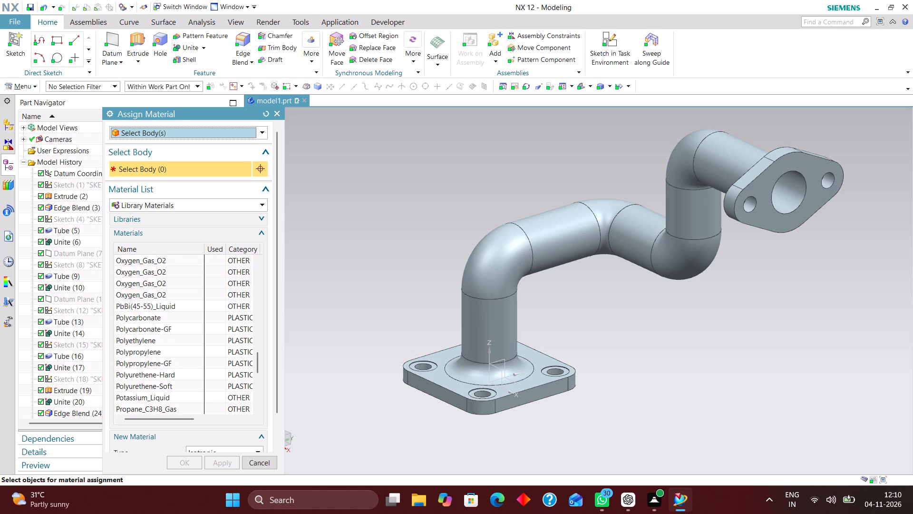
scroll(160, 314, "up", 4)
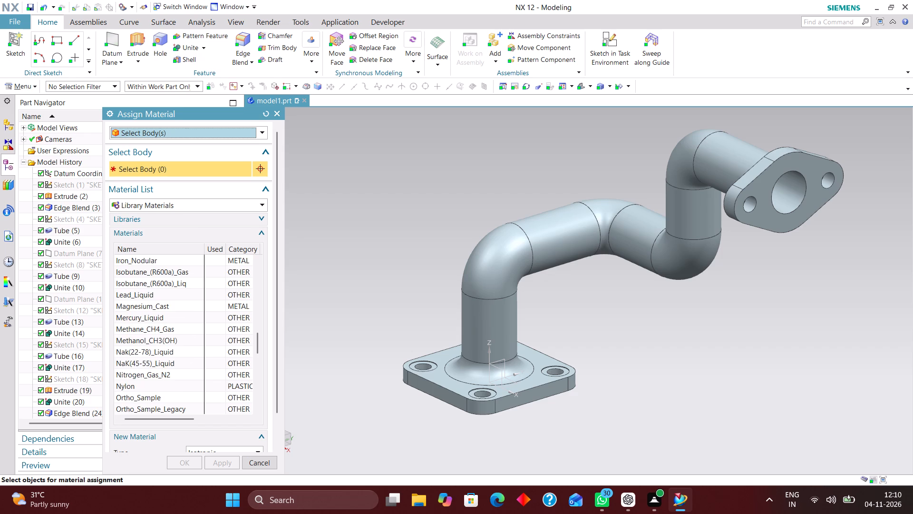
scroll(159, 314, "up", 3)
left_click(165, 307)
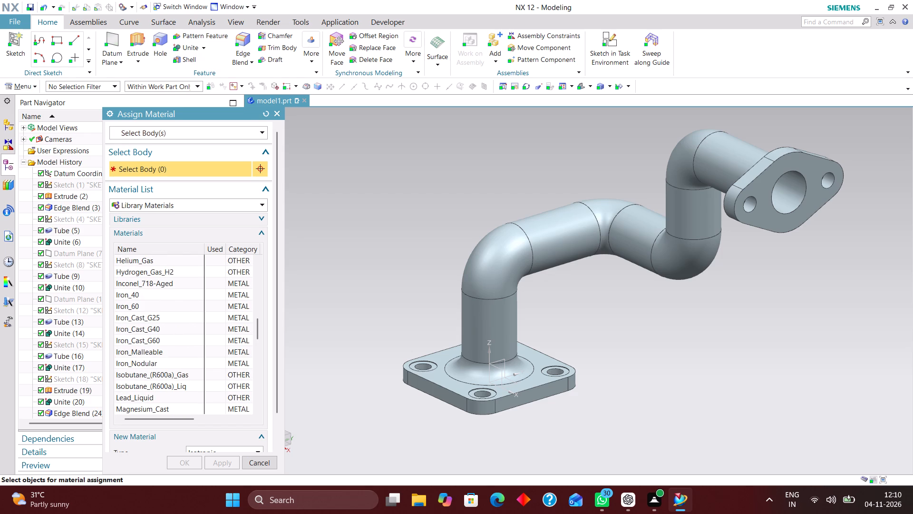
left_click(494, 305)
left_click(185, 460)
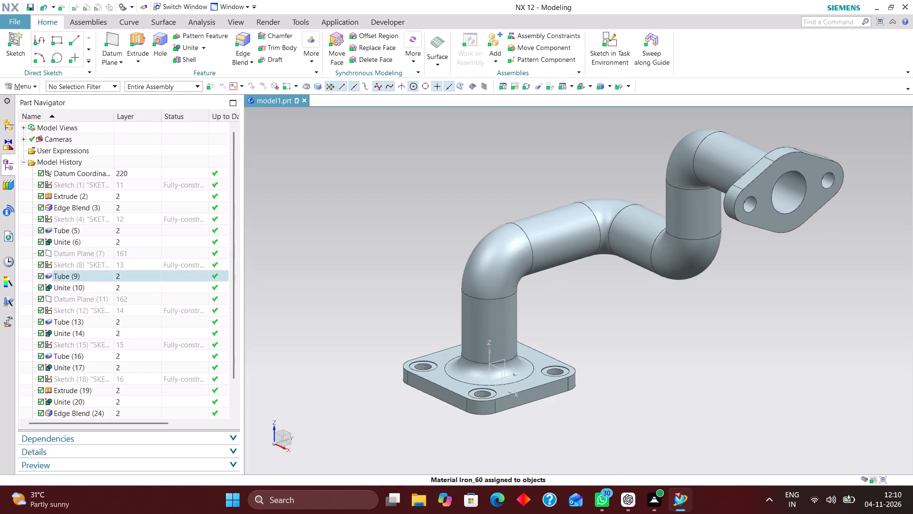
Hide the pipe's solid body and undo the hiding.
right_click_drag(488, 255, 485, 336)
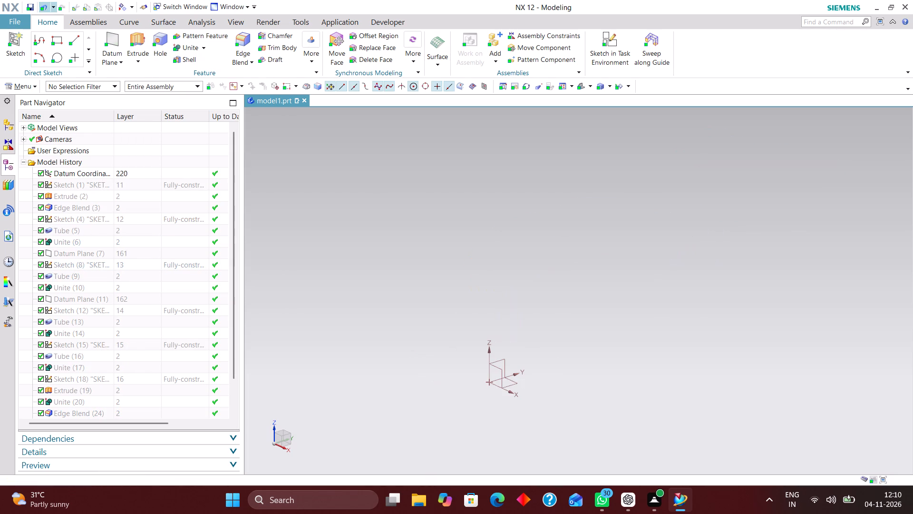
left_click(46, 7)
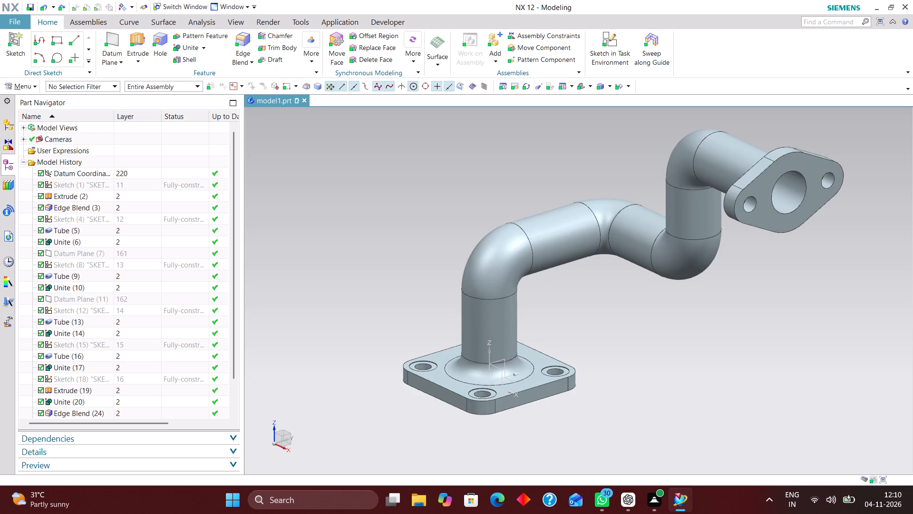
In the displayed part's weight properties, enable Update Data on Save and update the weight data immediately.
left_click(28, 89)
left_click(29, 98)
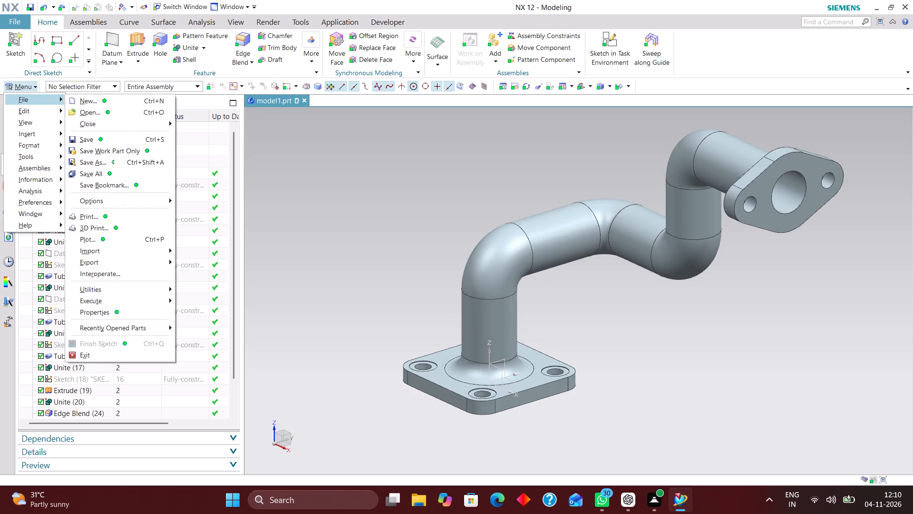
left_click(135, 312)
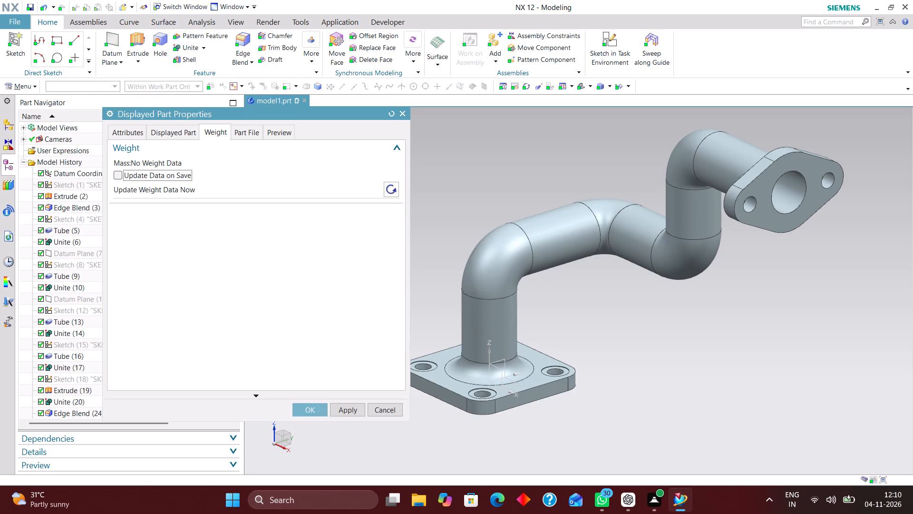
left_click(115, 173)
left_click(389, 190)
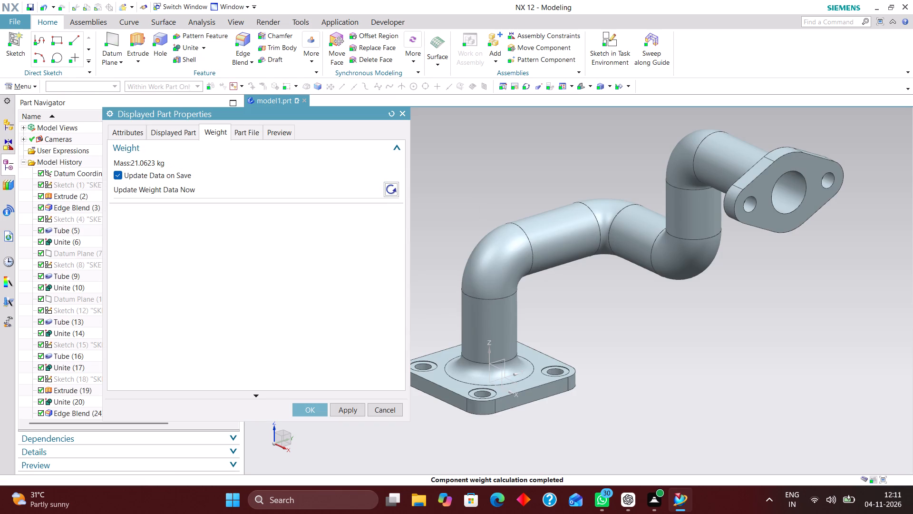
left_click(313, 408)
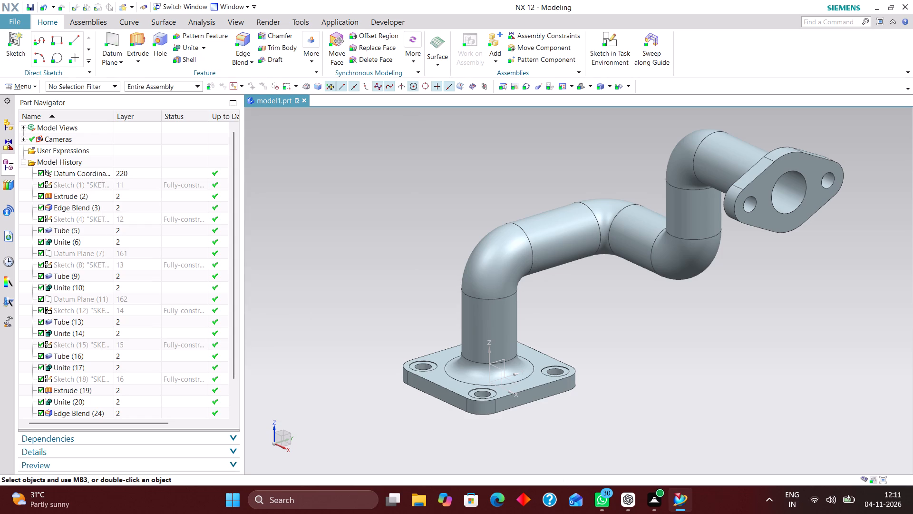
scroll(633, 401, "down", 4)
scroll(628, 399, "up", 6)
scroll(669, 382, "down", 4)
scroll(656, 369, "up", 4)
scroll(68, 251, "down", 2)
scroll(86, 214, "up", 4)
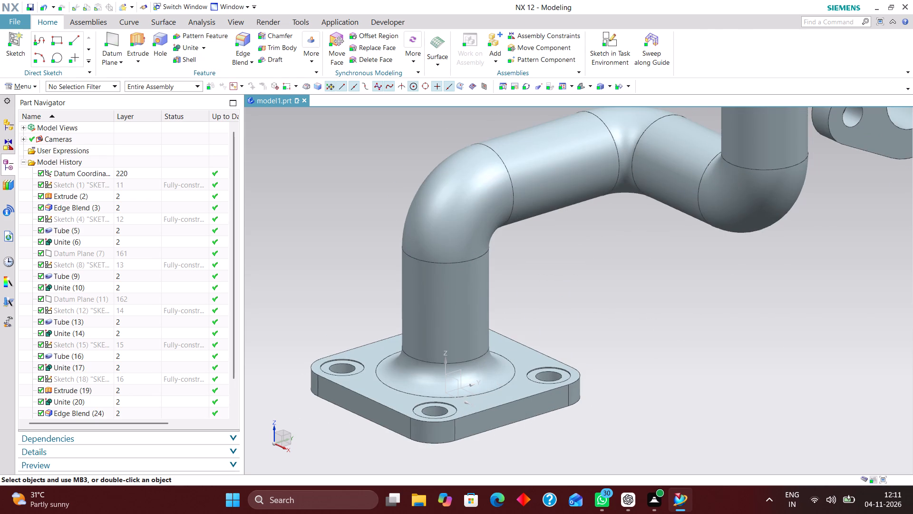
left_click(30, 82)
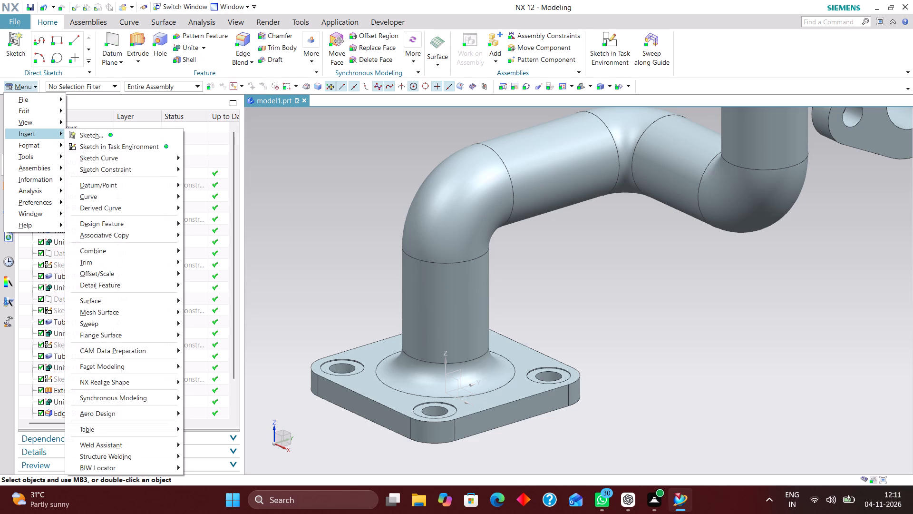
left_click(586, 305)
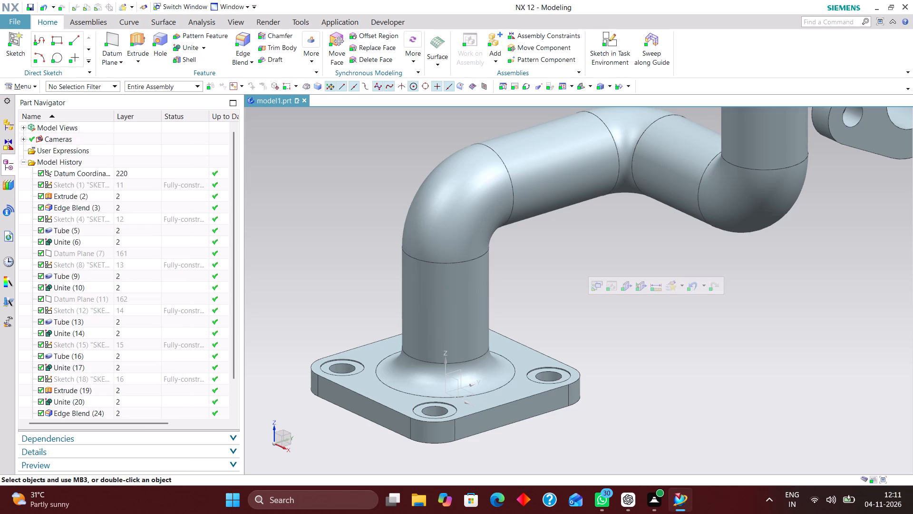
Assign a bright orange feature face color from the Vibrant palette to all four Tube features, both flange Extrudes, and Edge Blends (3) and (24).
right_click(450, 217)
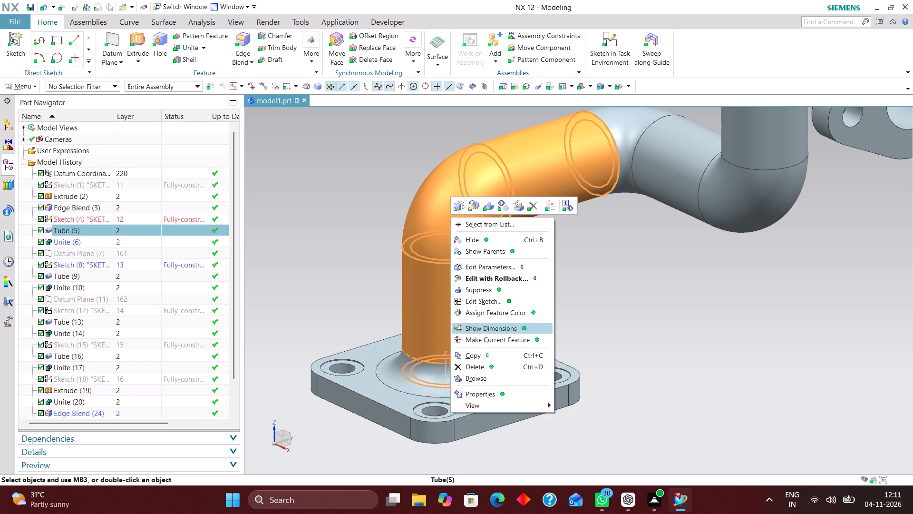
left_click(528, 310)
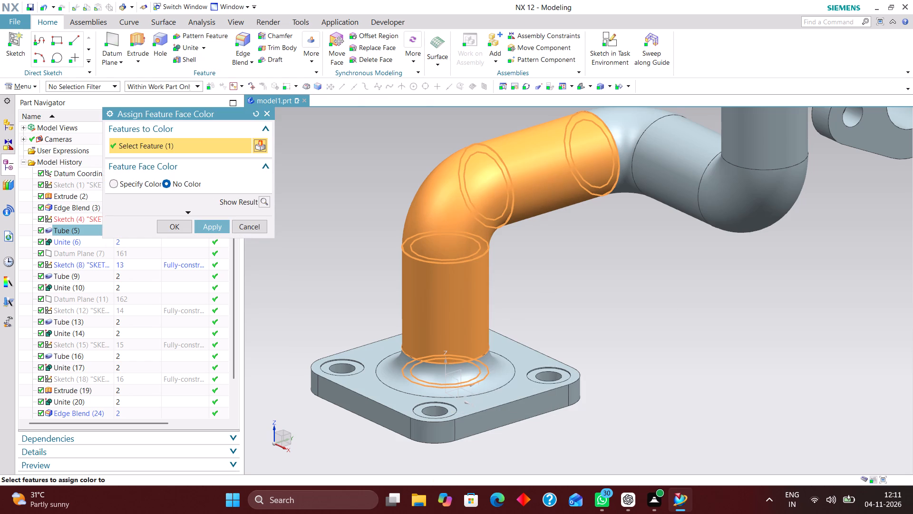
left_click(389, 388)
left_click(409, 382)
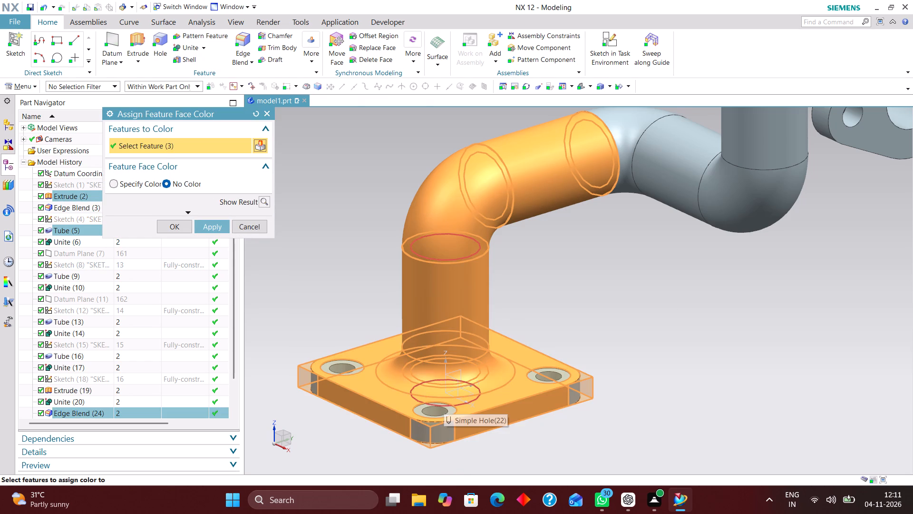
scroll(463, 412, "down", 2)
left_click(567, 222)
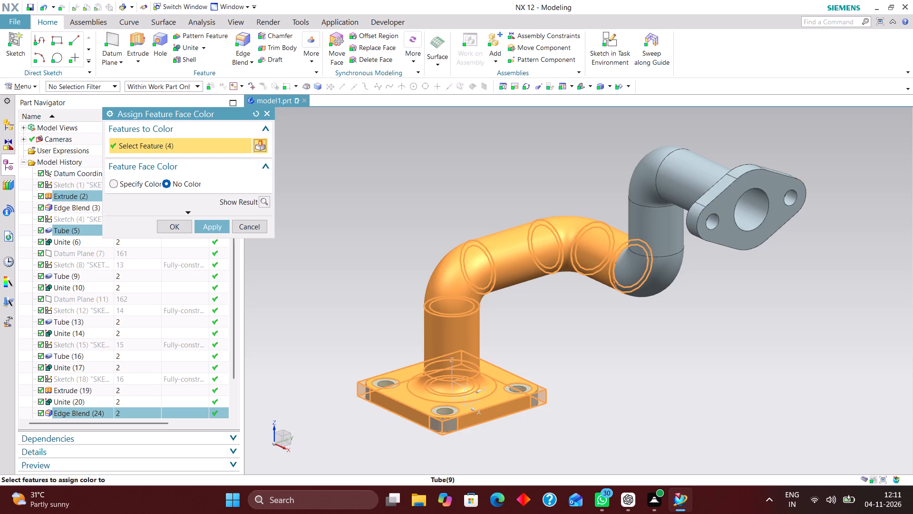
scroll(338, 306, "down", 2)
scroll(534, 286, "up", 5)
left_click(546, 294)
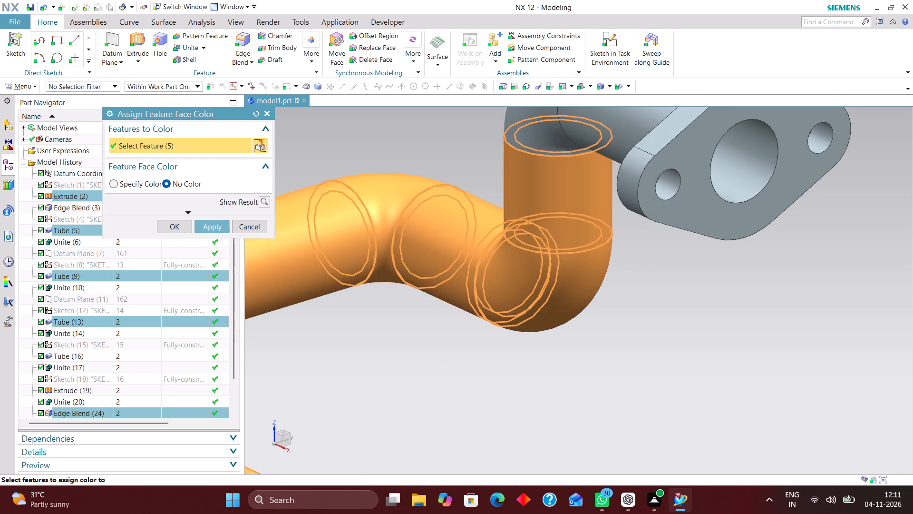
scroll(427, 328, "down", 2)
left_click(530, 184)
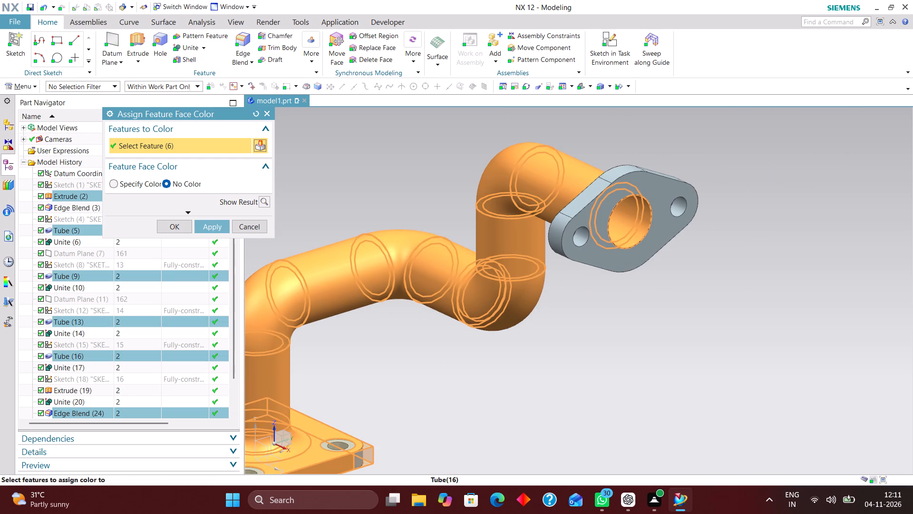
scroll(575, 253, "down", 1)
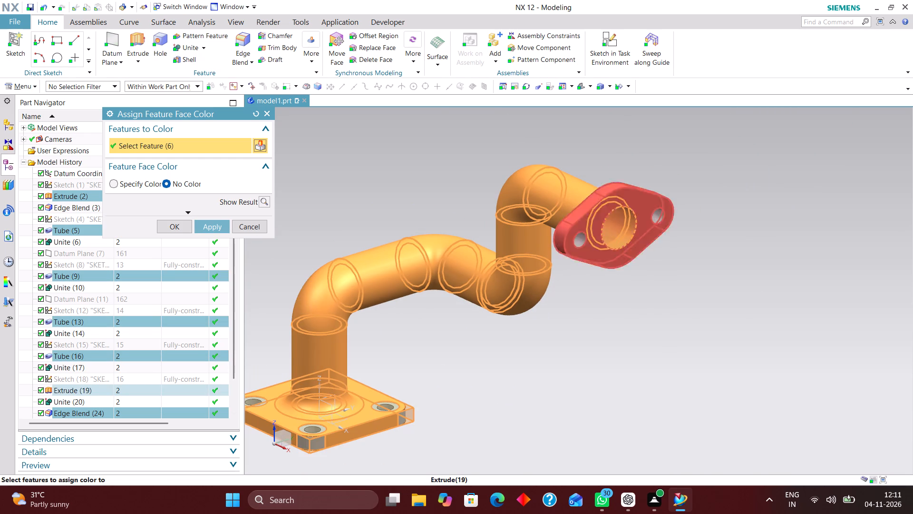
left_click(587, 259)
scroll(715, 305, "down", 1)
scroll(449, 405, "up", 3)
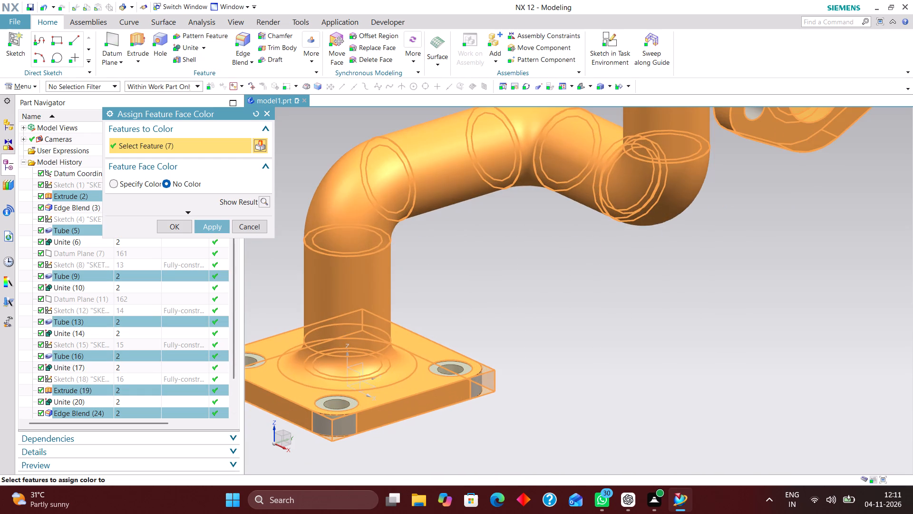
scroll(329, 418, "up", 5)
left_click(363, 423)
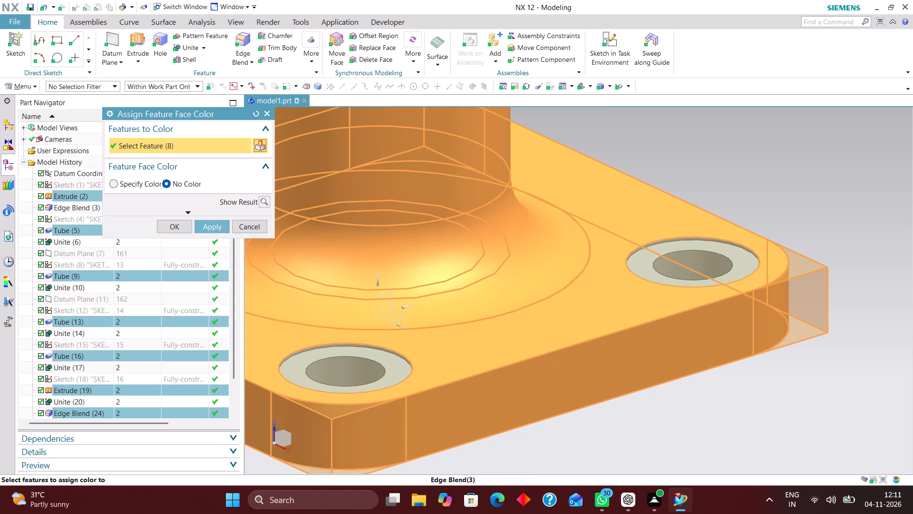
scroll(725, 431, "down", 4)
scroll(651, 408, "up", 2)
scroll(550, 377, "down", 4)
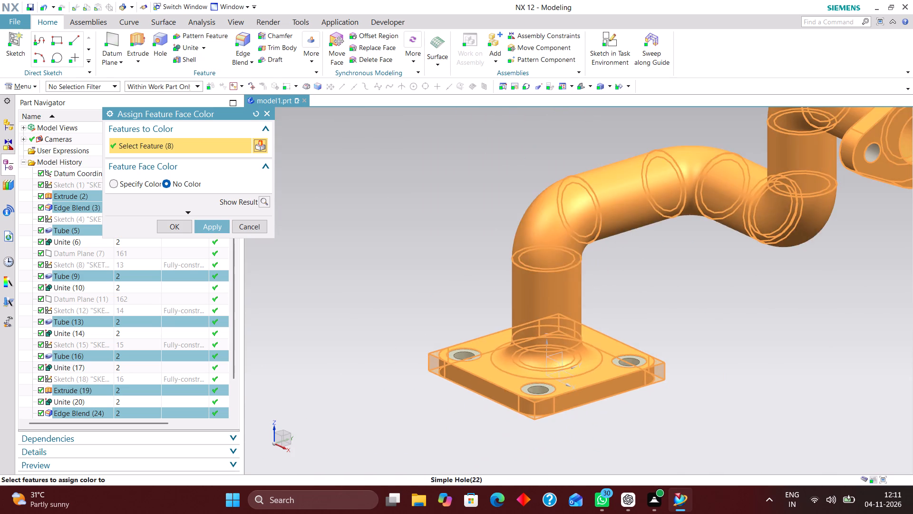
scroll(755, 364, "down", 2)
middle_click_drag(769, 371, 638, 385)
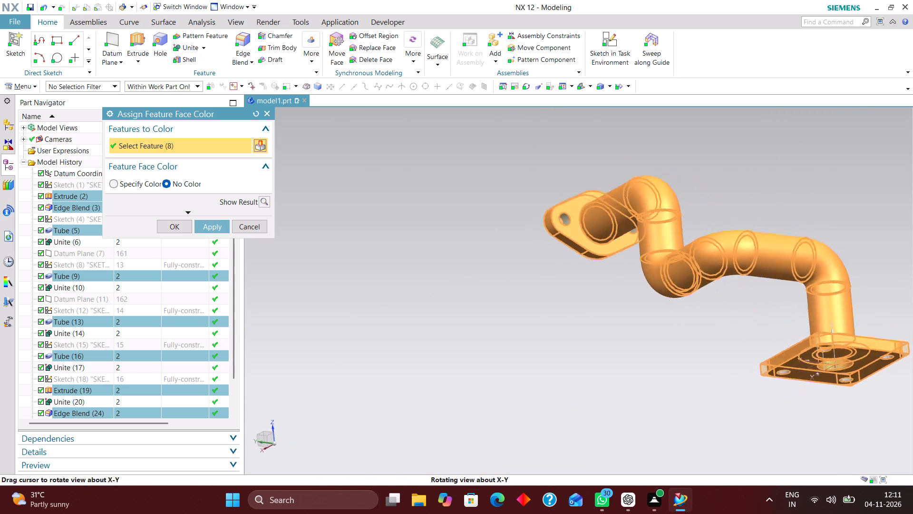
middle_click_drag(638, 385, 531, 384)
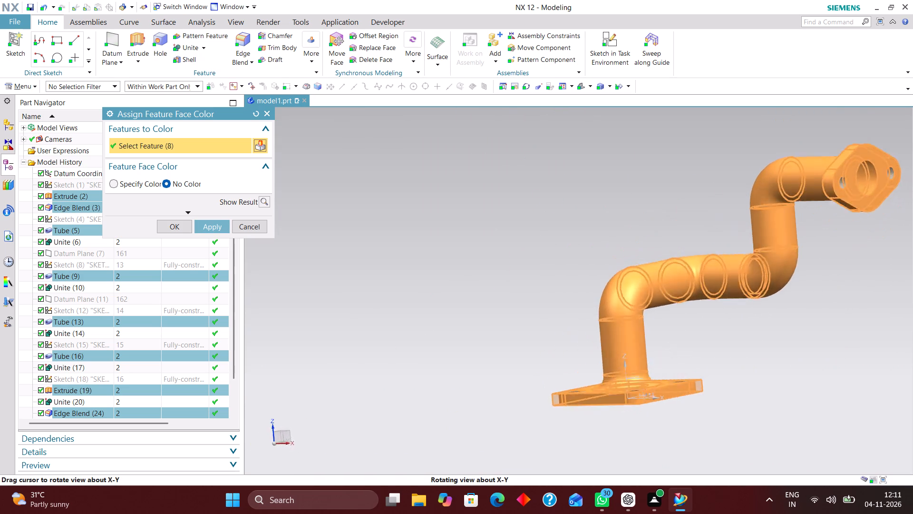
middle_click_drag(531, 384, 531, 389)
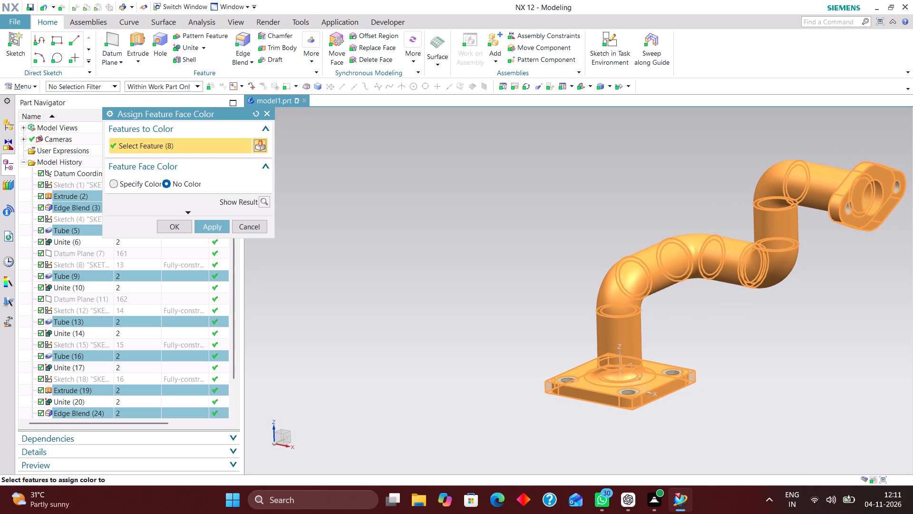
left_click(113, 184)
left_click(241, 194)
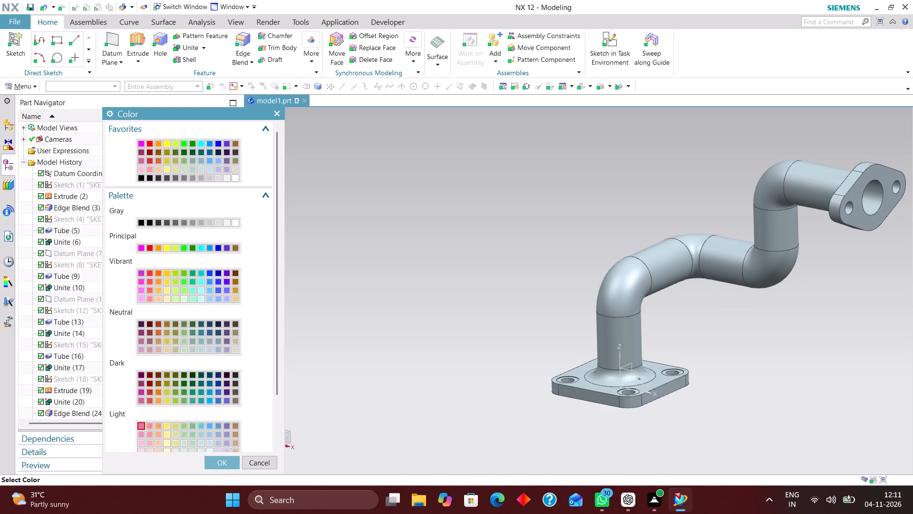
left_click(158, 245)
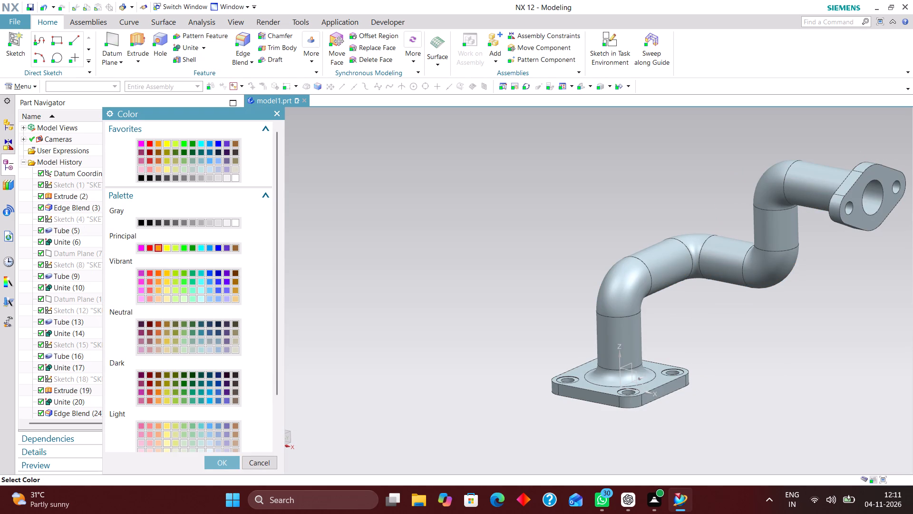
left_click(159, 270)
left_click(227, 462)
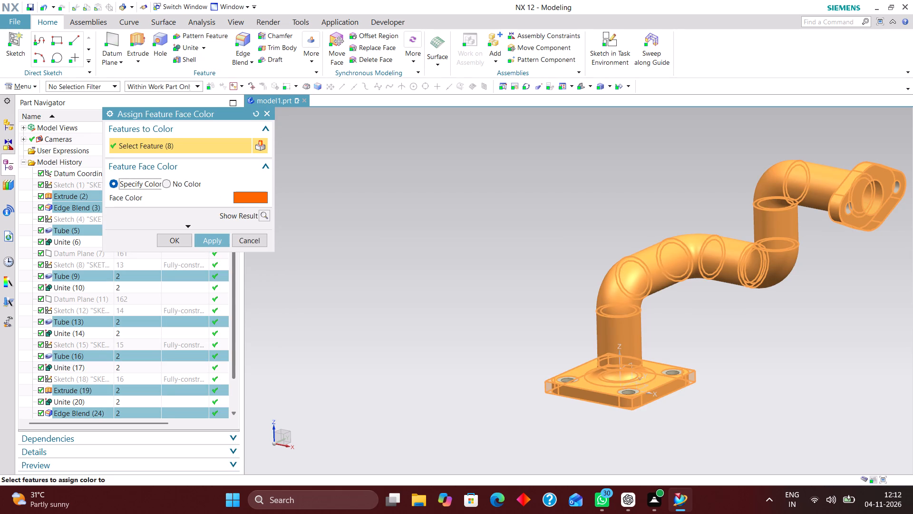
left_click(206, 239)
left_click(582, 86)
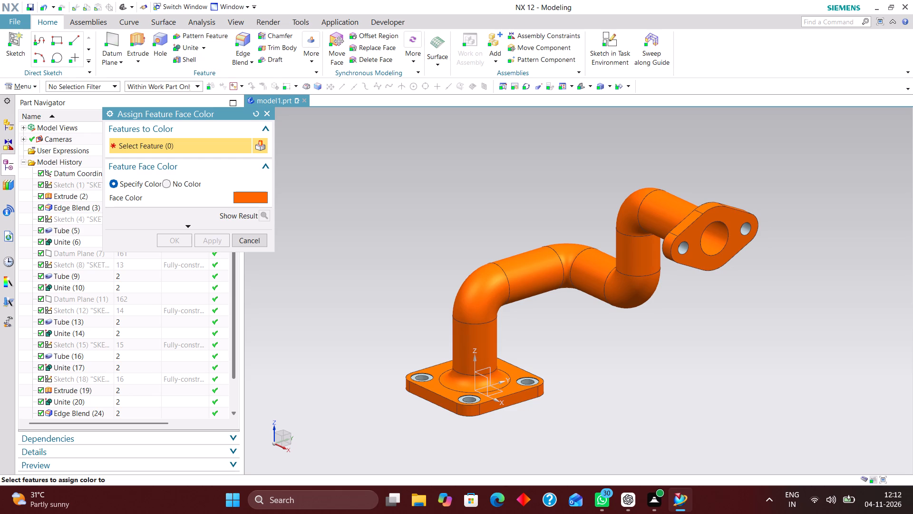
scroll(546, 320, "down", 2)
scroll(545, 328, "up", 2)
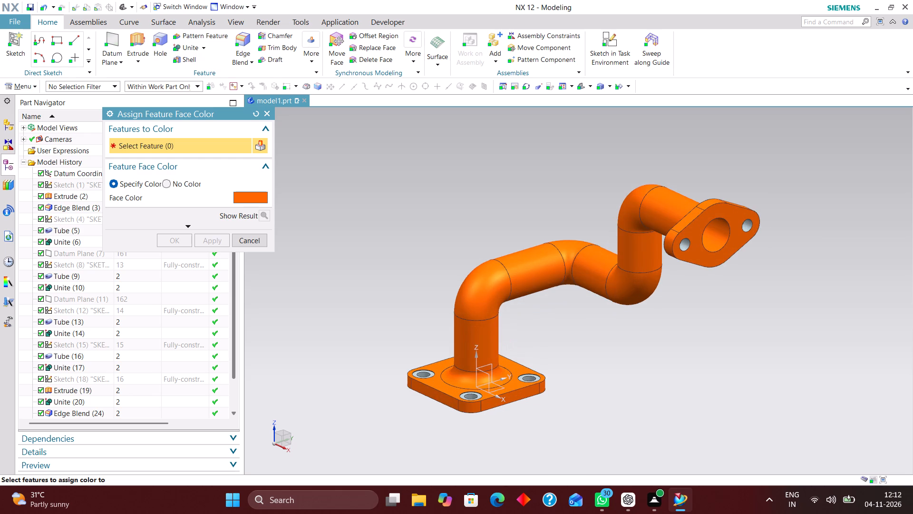
left_click(253, 238)
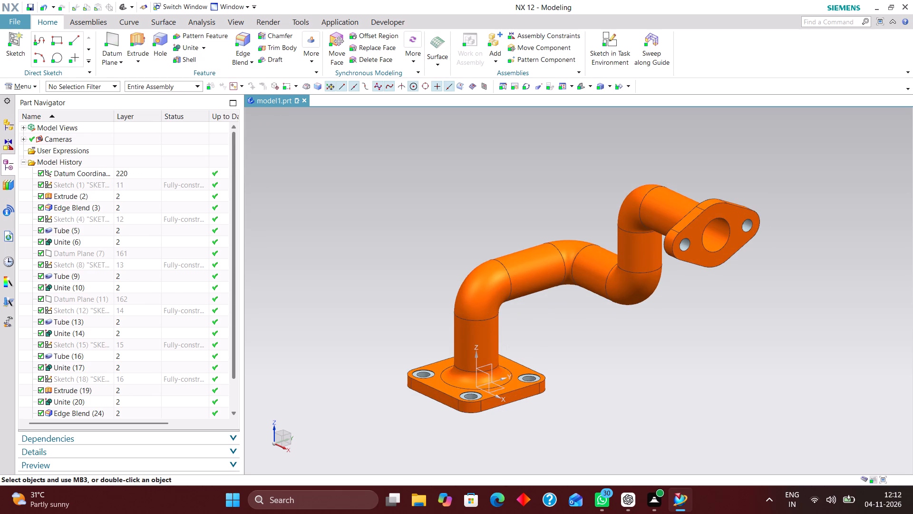
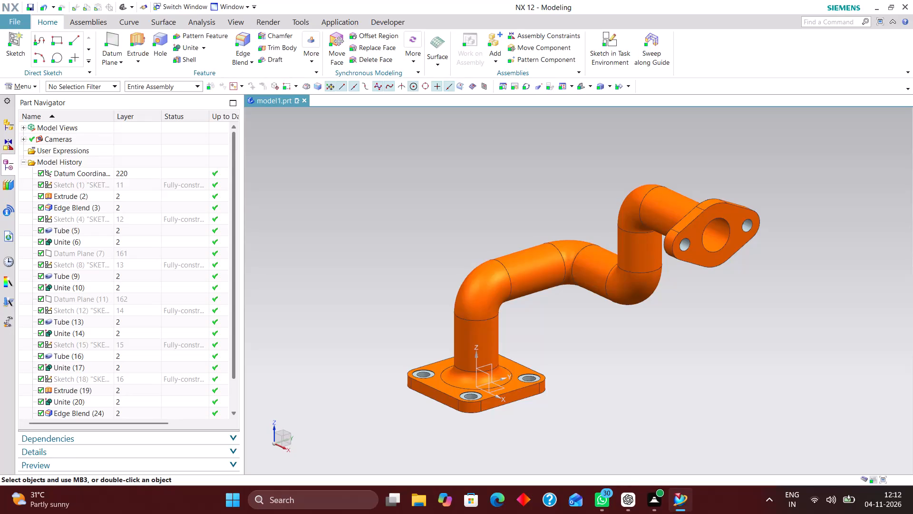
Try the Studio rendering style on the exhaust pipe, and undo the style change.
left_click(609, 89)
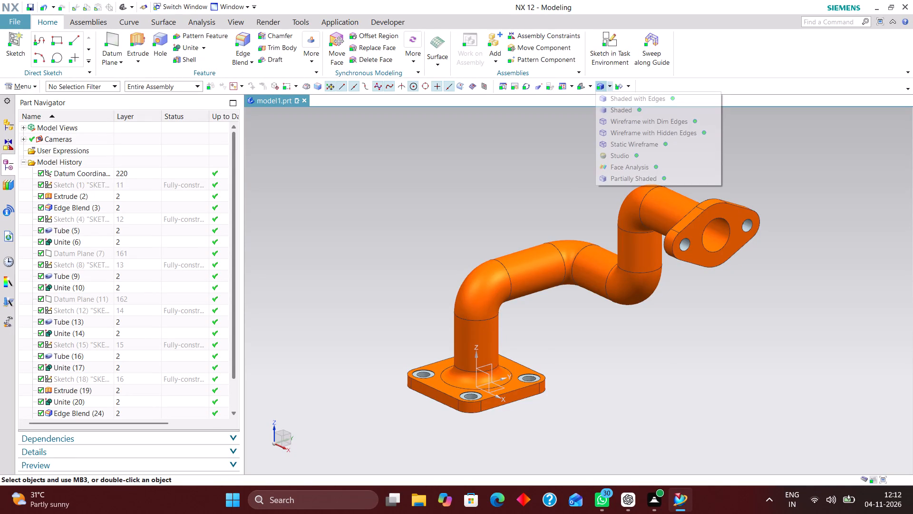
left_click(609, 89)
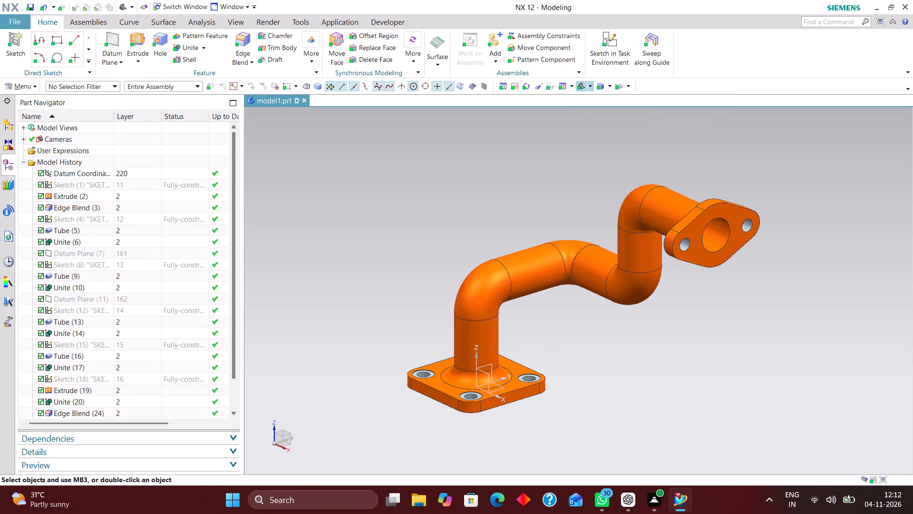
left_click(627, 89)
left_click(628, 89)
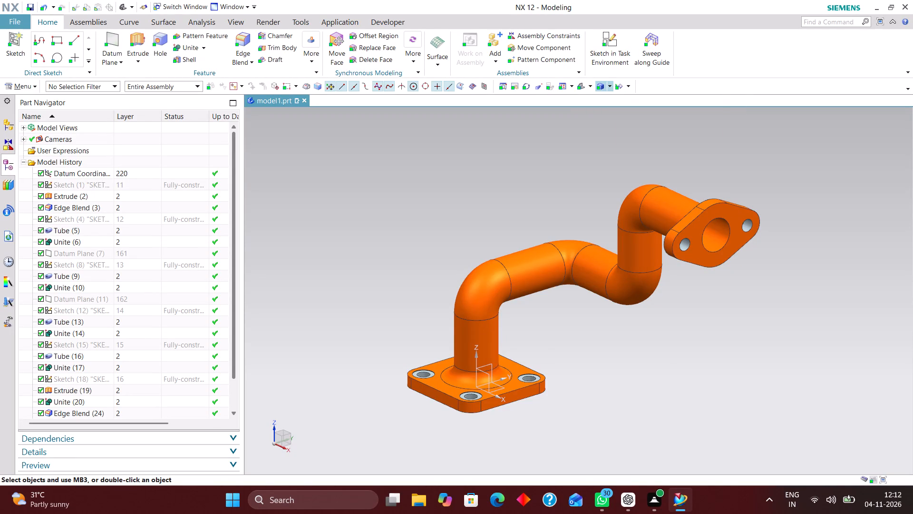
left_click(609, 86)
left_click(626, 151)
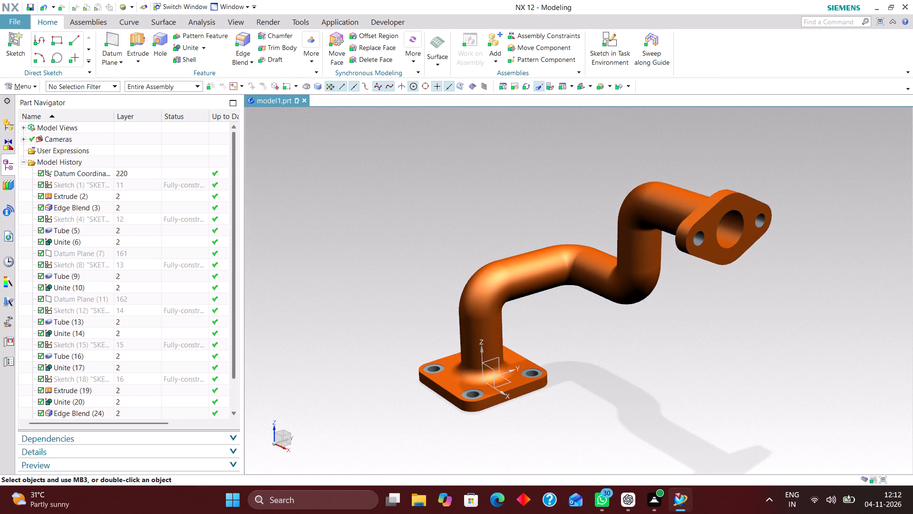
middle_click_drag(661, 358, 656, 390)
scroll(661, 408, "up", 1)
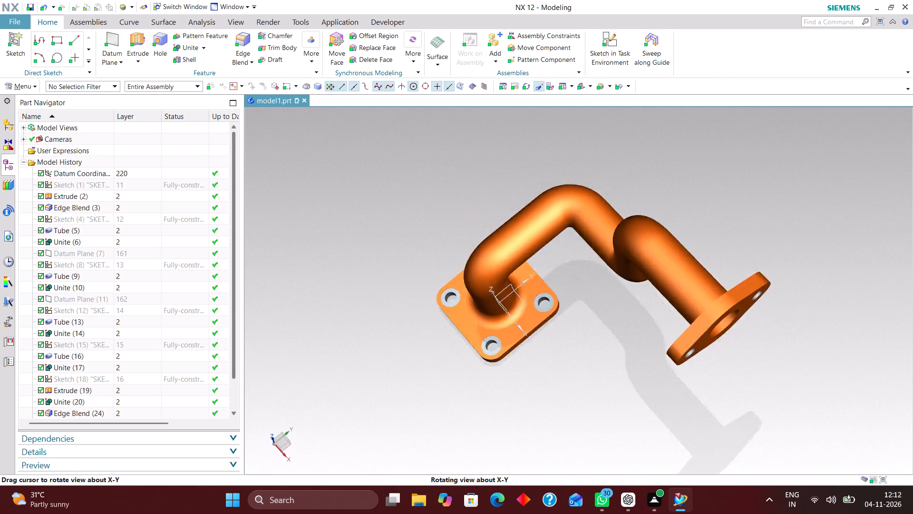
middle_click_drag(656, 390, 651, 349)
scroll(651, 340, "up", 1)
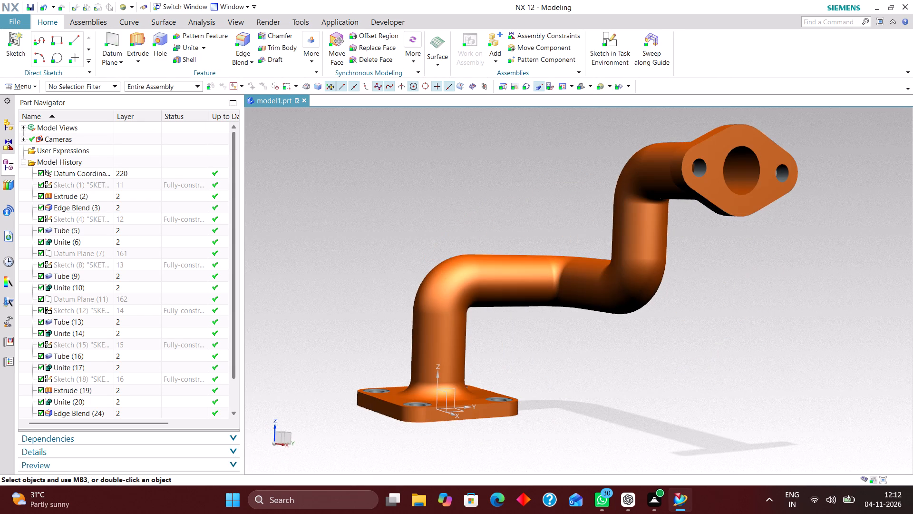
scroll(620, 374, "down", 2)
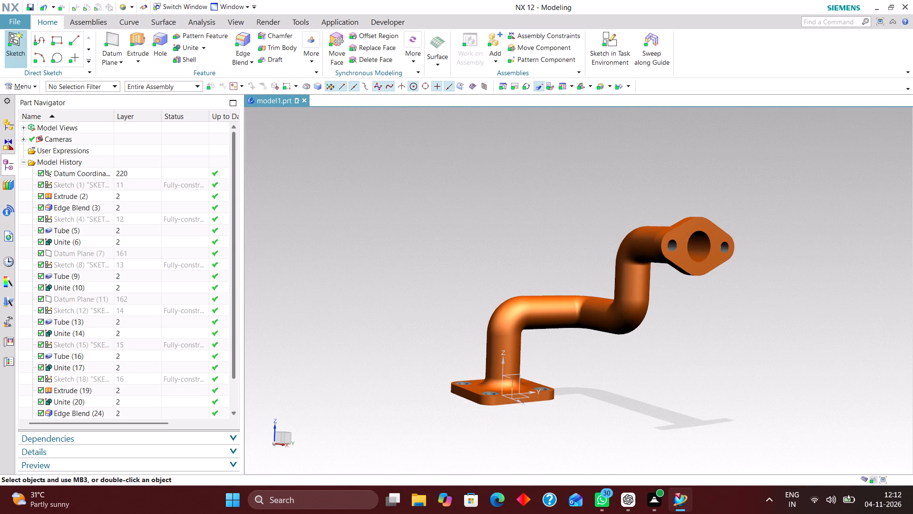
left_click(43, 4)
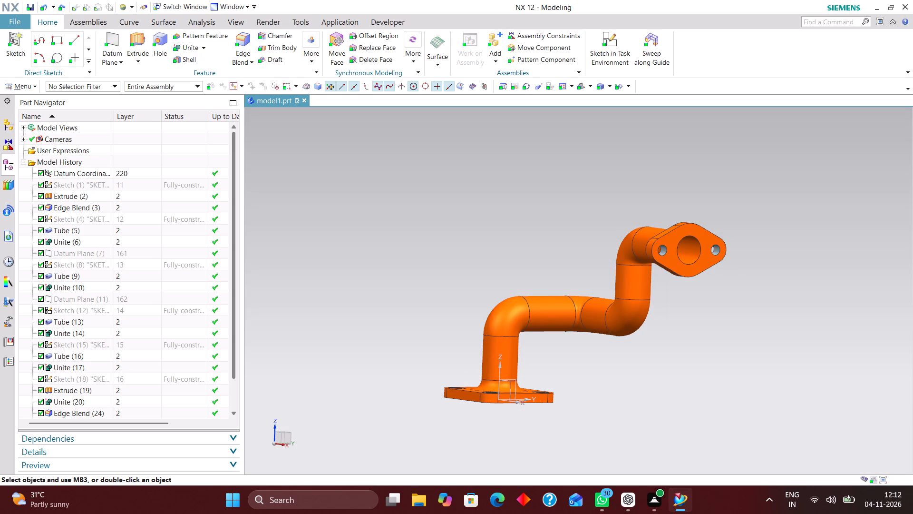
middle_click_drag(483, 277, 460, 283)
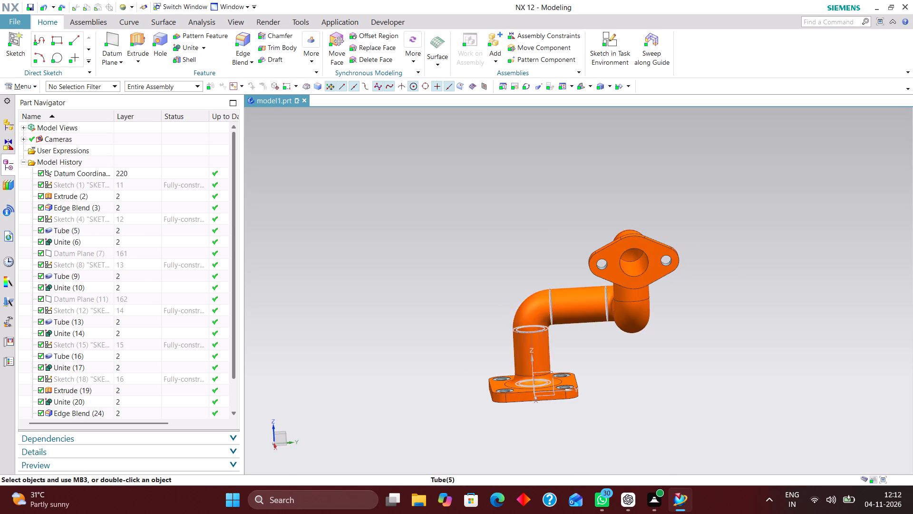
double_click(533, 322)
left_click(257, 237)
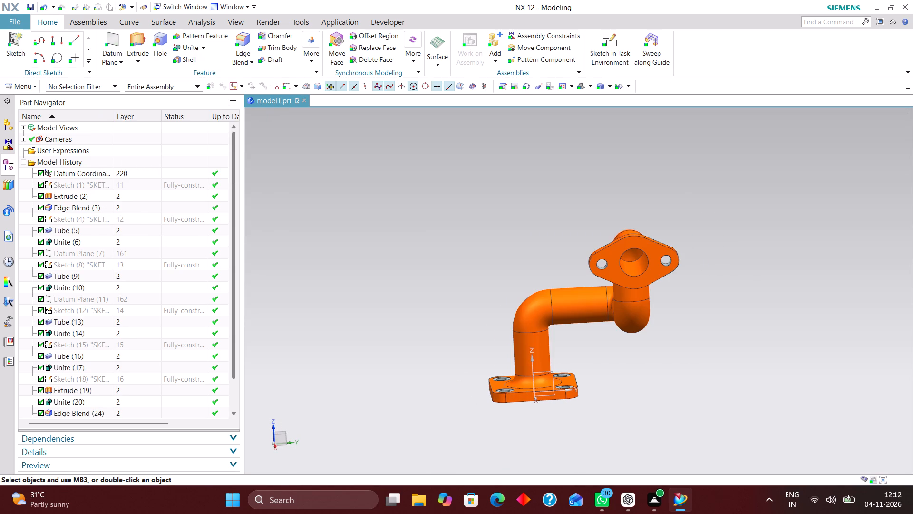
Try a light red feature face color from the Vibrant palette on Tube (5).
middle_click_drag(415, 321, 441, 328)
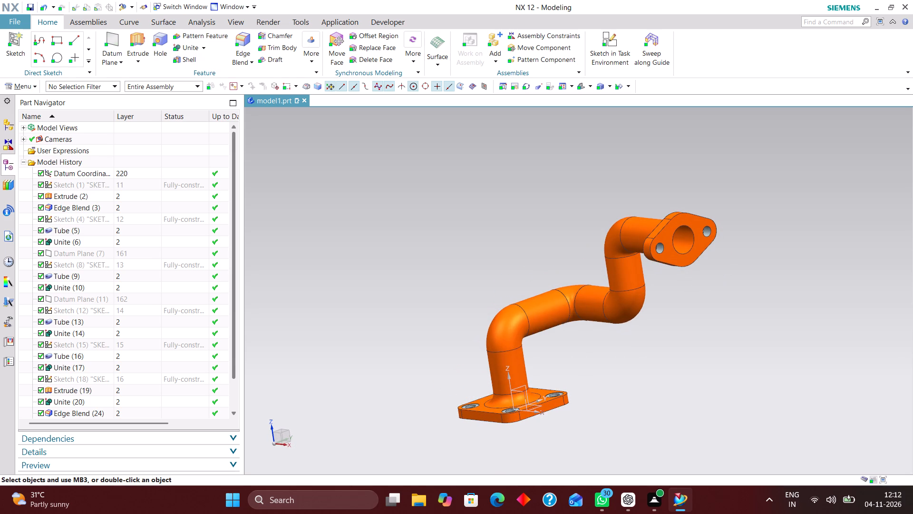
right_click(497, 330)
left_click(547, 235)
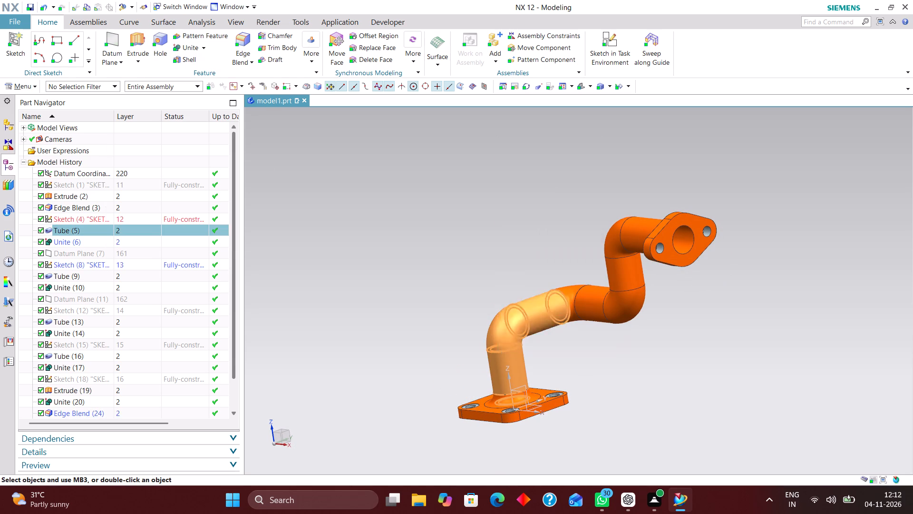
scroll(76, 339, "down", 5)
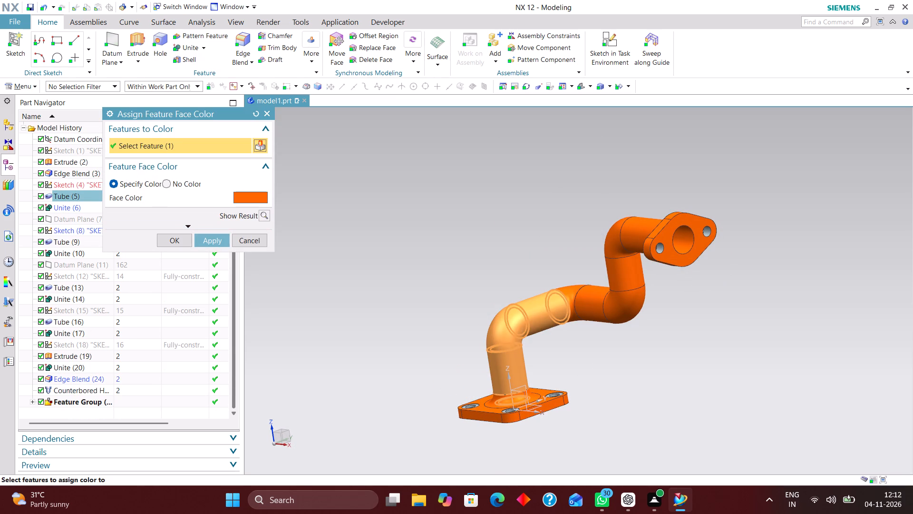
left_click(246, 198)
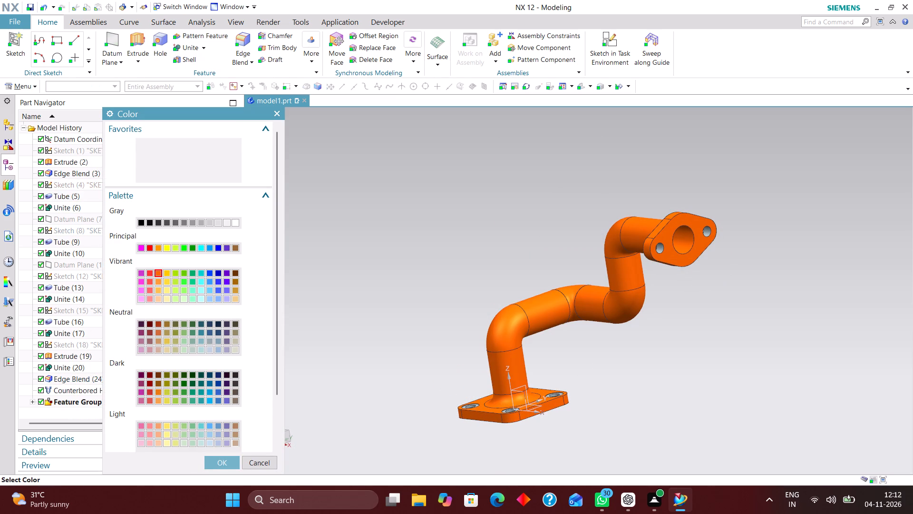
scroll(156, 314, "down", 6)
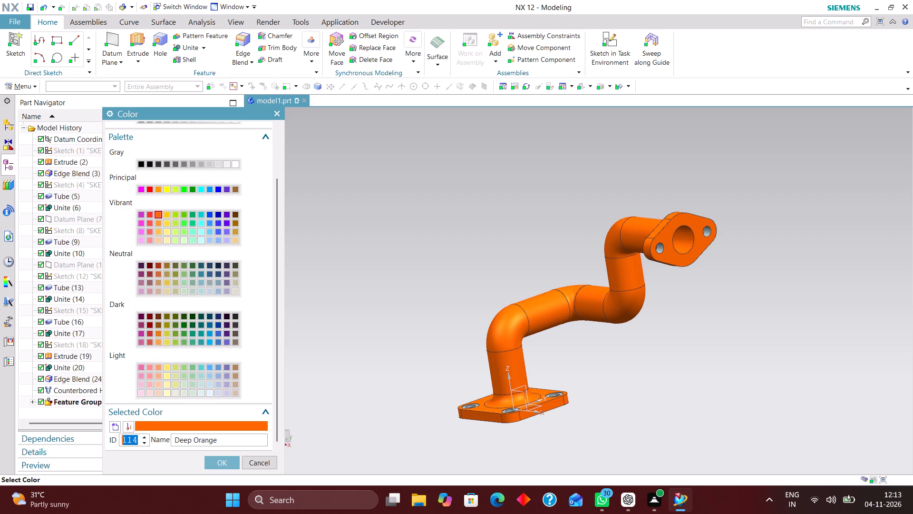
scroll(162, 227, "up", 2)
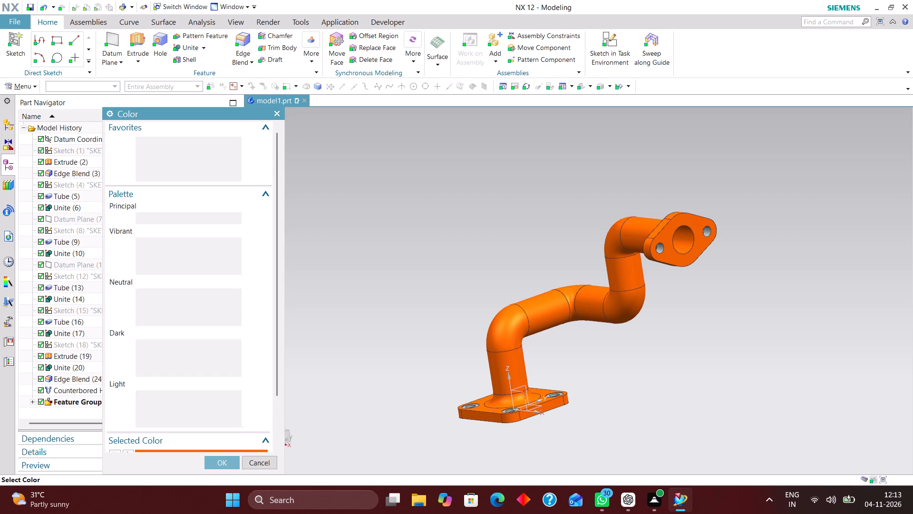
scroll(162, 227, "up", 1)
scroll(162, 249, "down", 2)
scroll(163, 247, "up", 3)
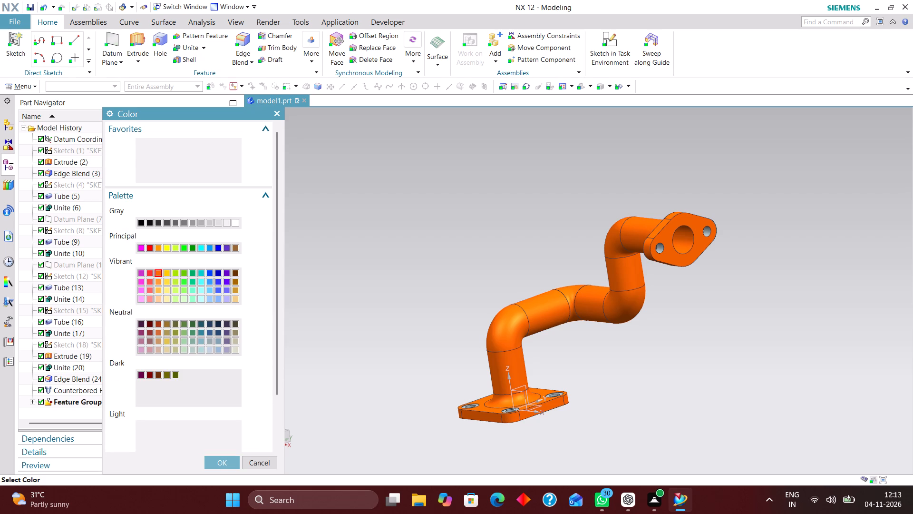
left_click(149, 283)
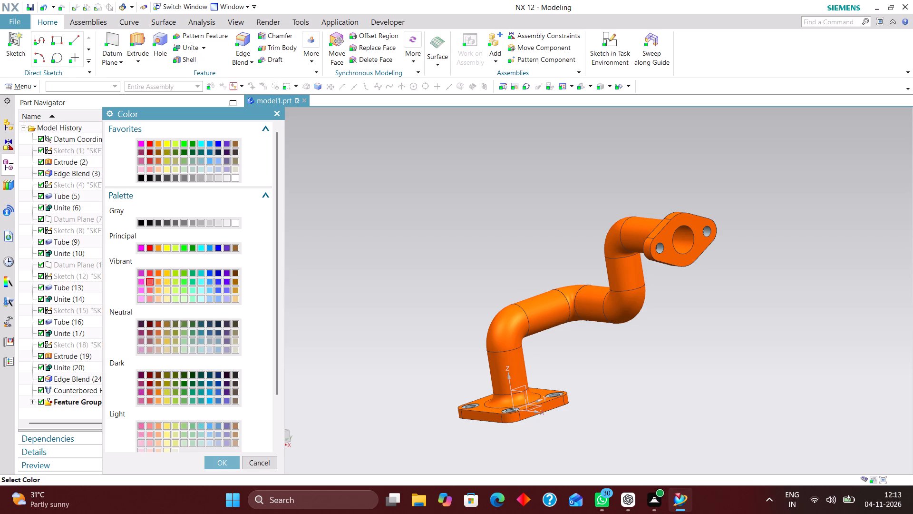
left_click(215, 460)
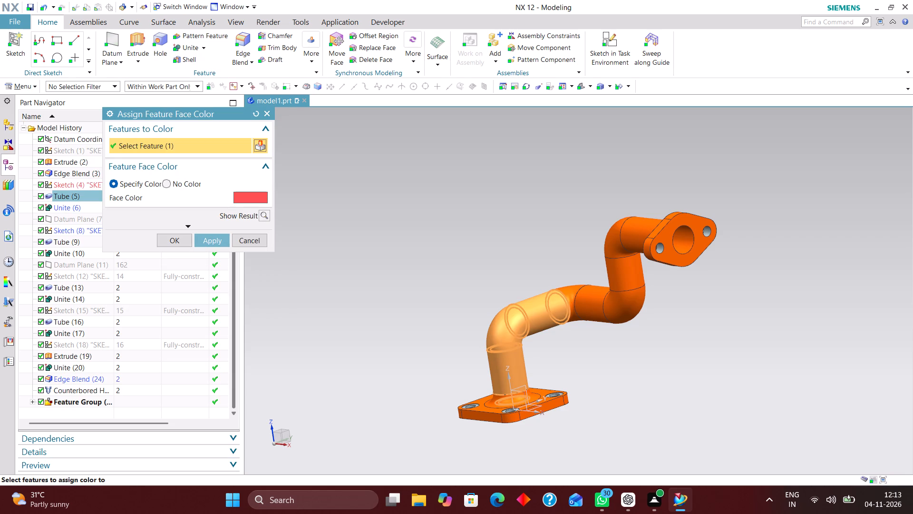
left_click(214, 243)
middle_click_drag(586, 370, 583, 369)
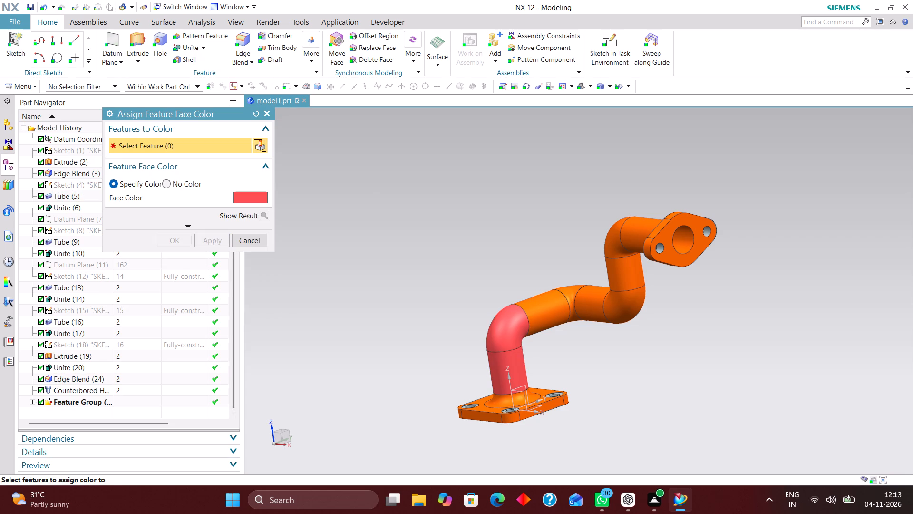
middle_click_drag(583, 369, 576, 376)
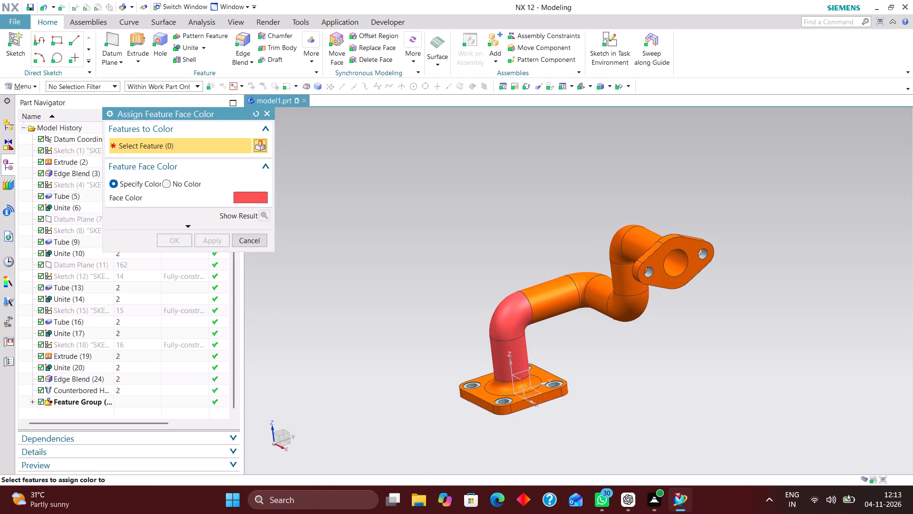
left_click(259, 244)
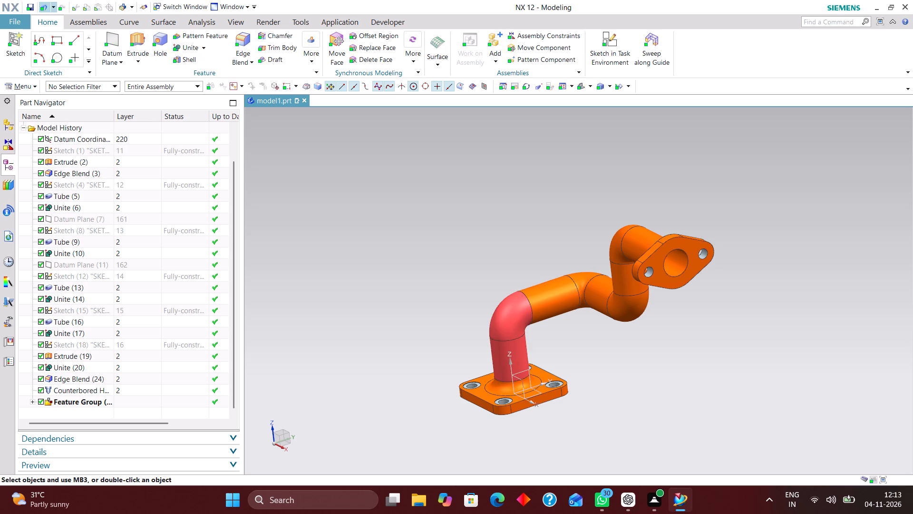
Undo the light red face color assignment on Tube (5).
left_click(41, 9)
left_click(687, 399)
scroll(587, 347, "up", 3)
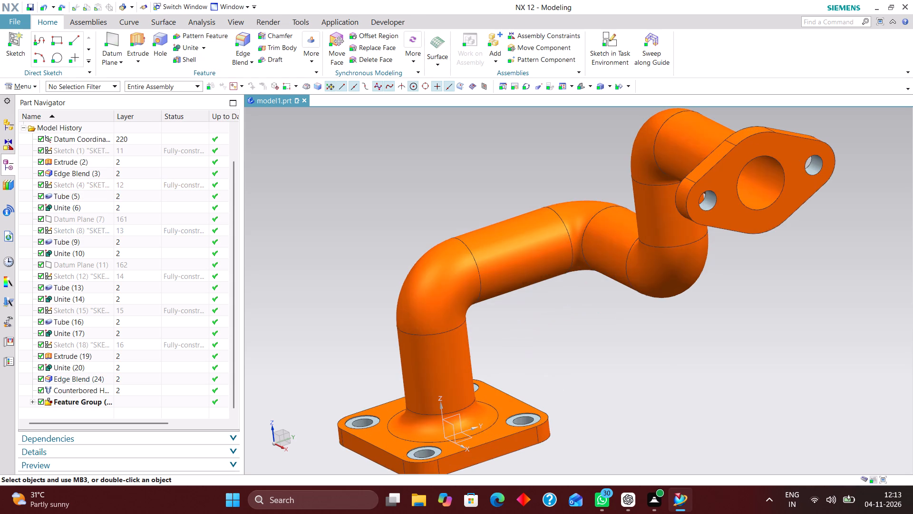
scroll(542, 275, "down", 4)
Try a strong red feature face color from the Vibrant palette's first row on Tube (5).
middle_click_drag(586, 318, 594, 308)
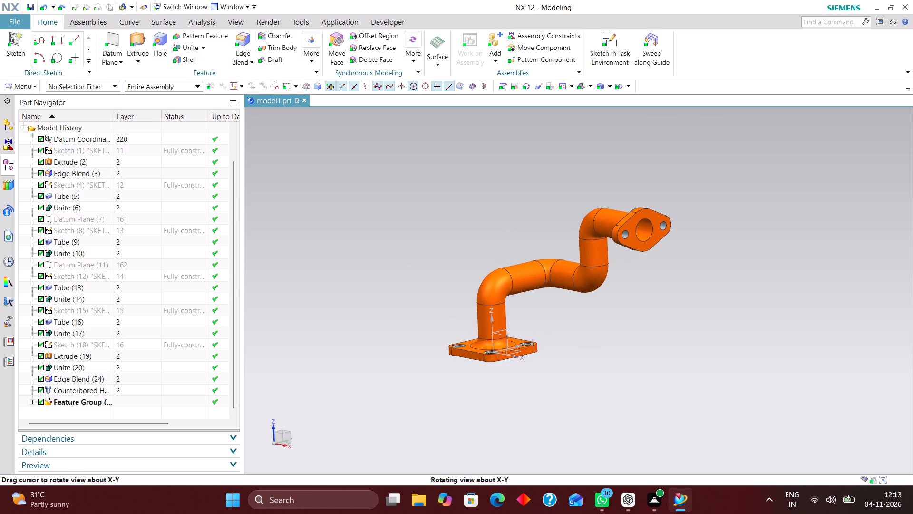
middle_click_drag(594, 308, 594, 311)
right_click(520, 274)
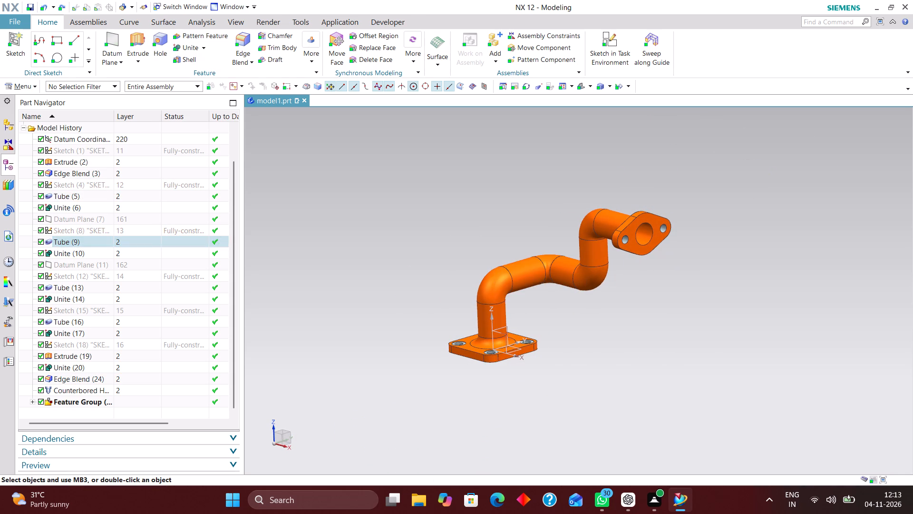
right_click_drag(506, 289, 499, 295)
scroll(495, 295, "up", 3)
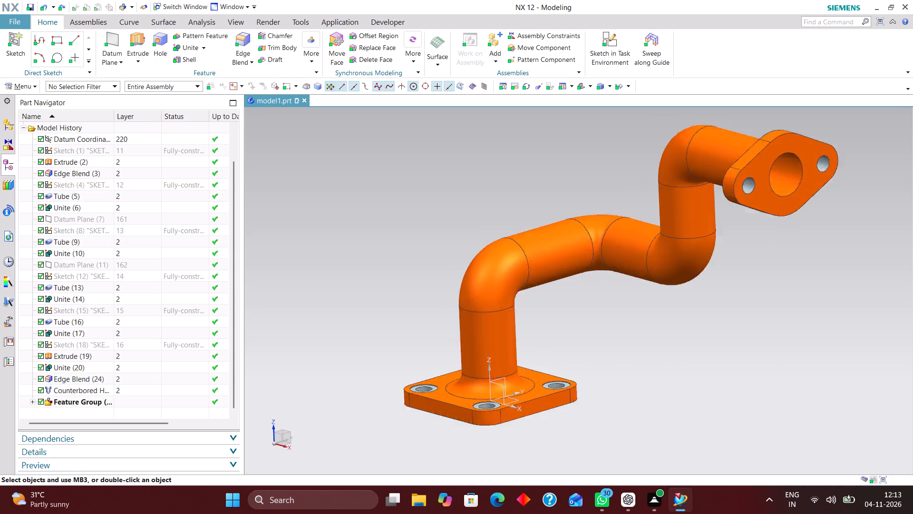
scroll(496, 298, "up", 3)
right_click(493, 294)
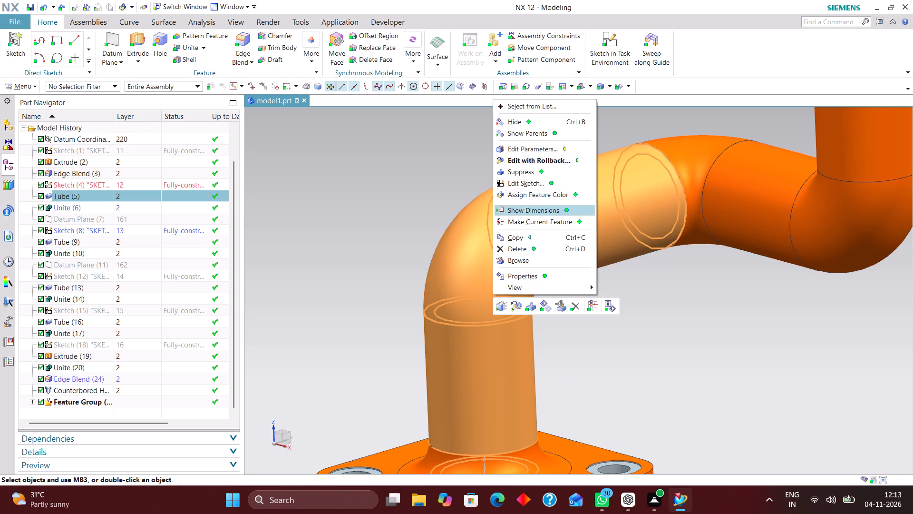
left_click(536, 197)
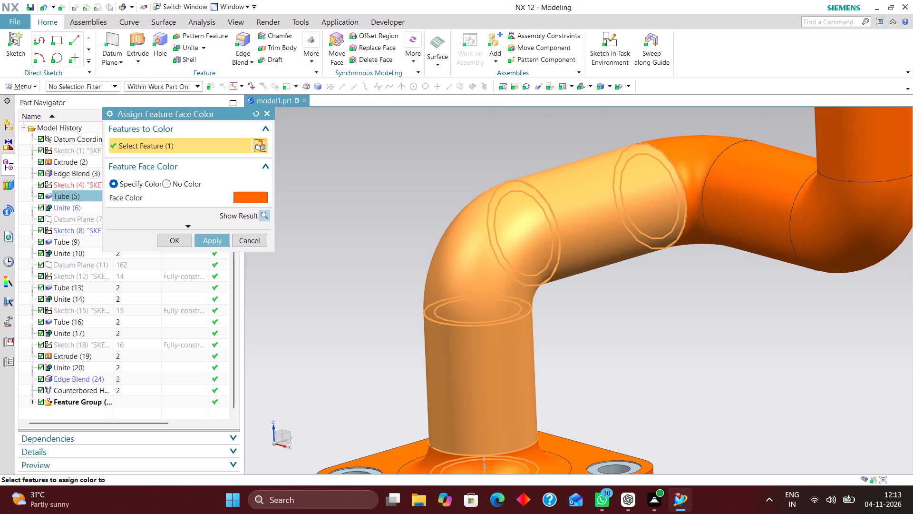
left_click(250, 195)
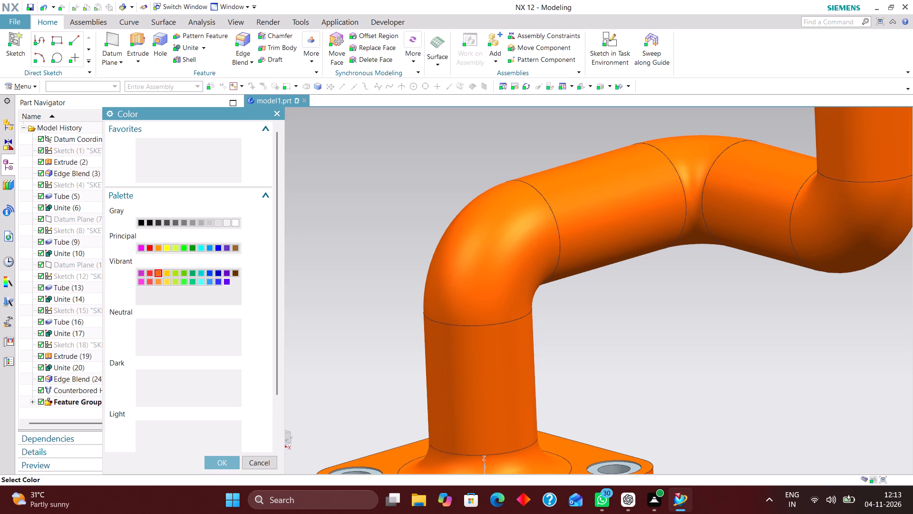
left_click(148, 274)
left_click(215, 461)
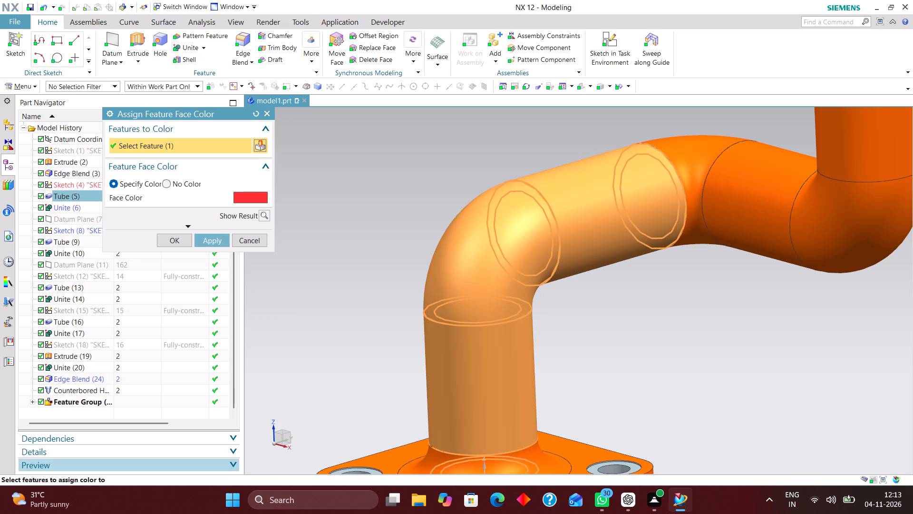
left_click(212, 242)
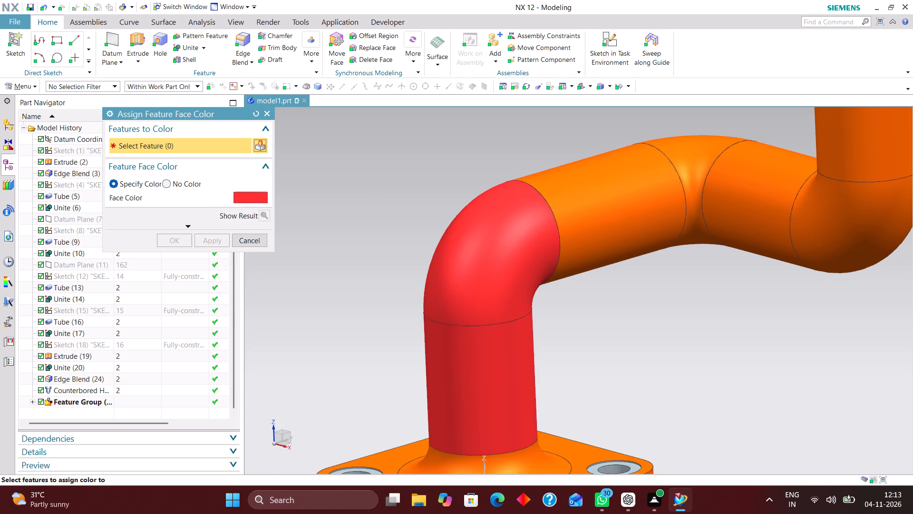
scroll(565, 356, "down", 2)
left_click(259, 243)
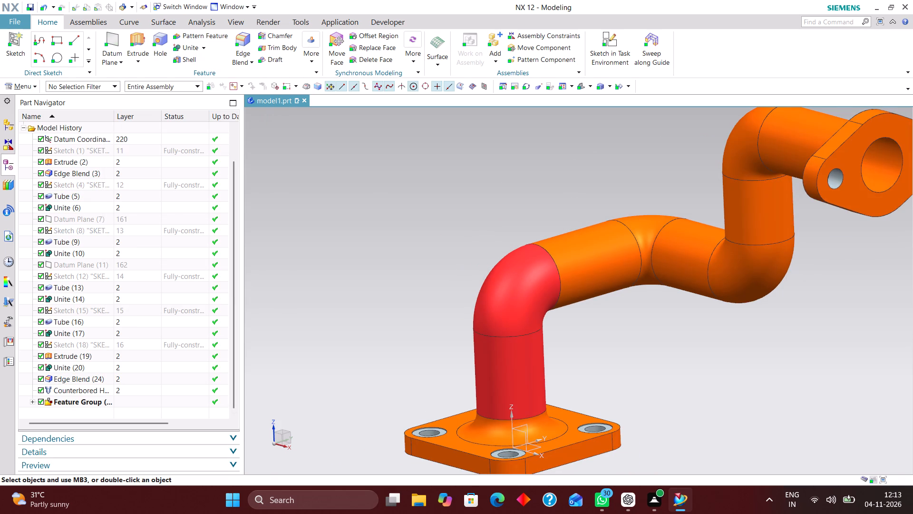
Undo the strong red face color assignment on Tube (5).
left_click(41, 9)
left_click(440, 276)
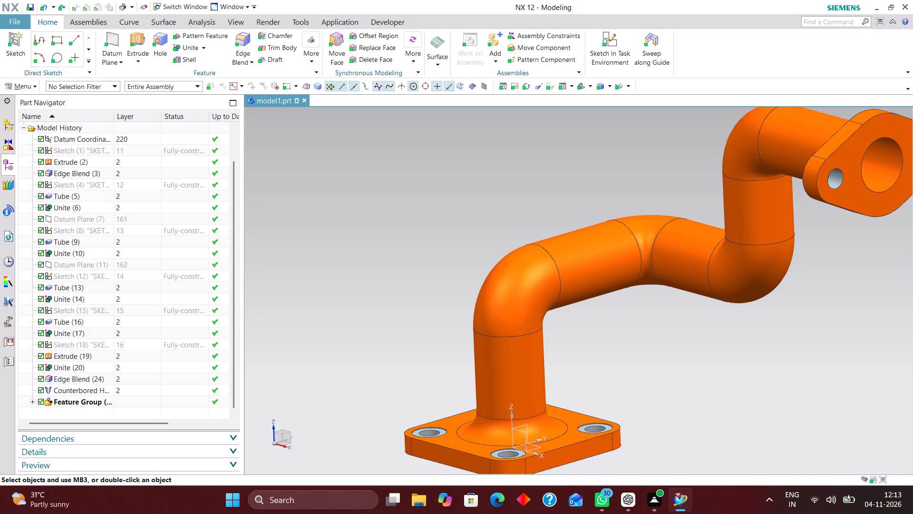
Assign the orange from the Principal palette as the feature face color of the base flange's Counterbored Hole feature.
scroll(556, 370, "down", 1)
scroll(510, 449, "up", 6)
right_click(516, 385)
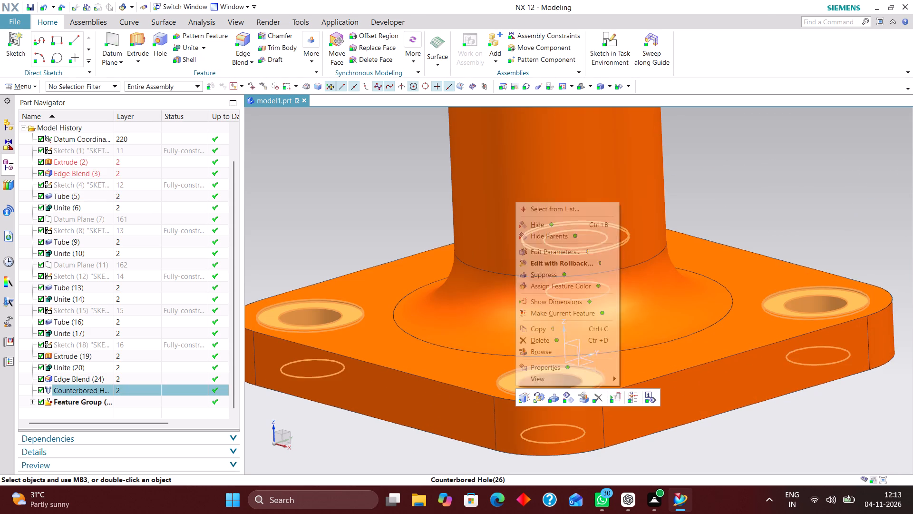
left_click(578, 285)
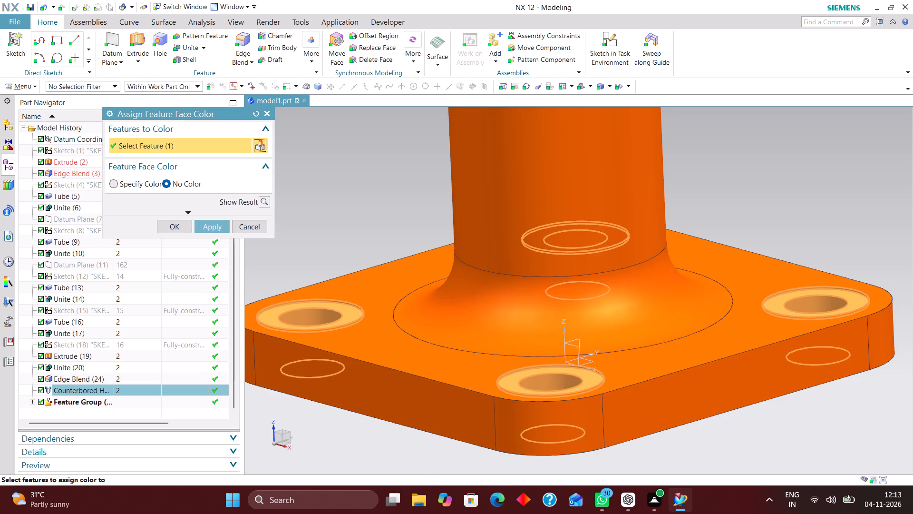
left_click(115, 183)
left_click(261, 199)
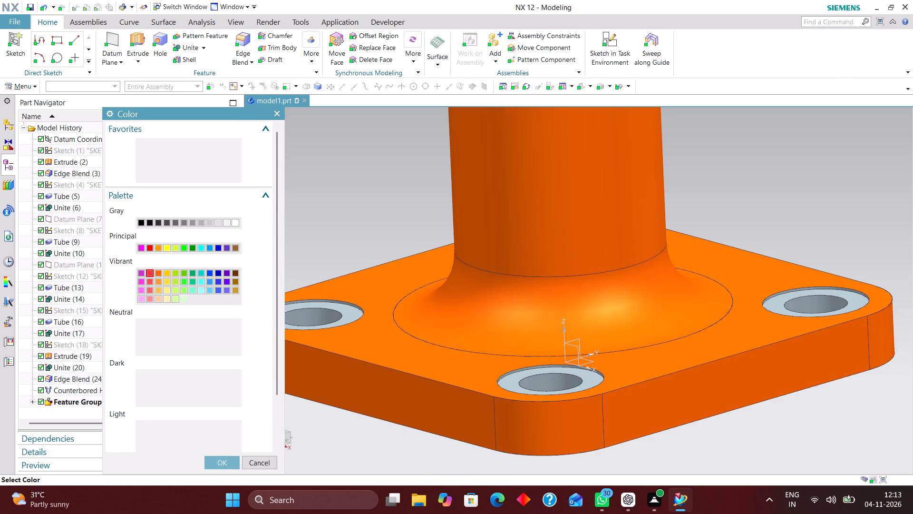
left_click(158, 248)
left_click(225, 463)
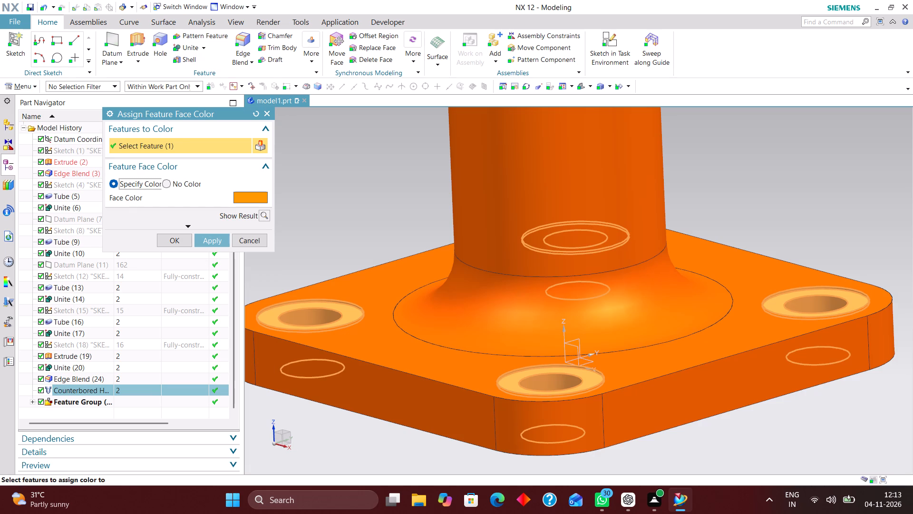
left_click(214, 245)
Set the feature face color of the base flange's counterbored holes to the strong orange in the Vibrant palette's first row.
scroll(608, 408, "down", 3)
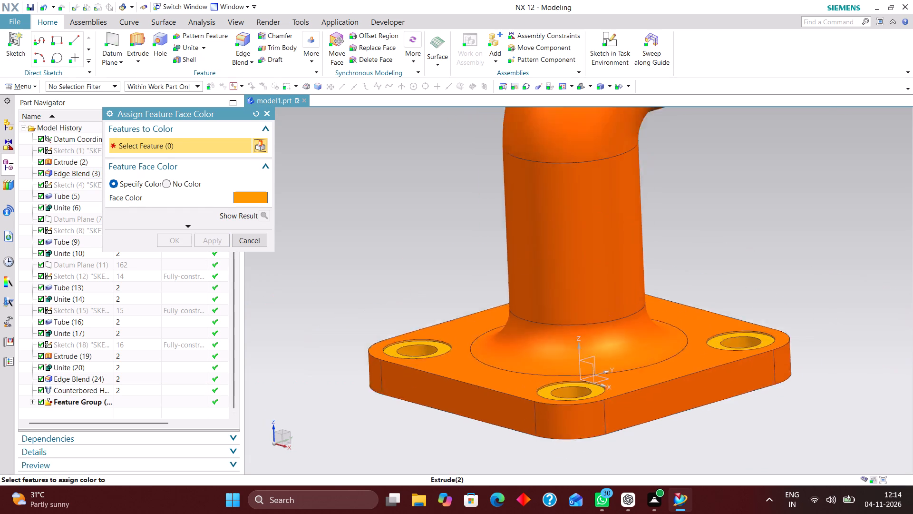
scroll(606, 415, "down", 1)
middle_click_drag(708, 425, 714, 401)
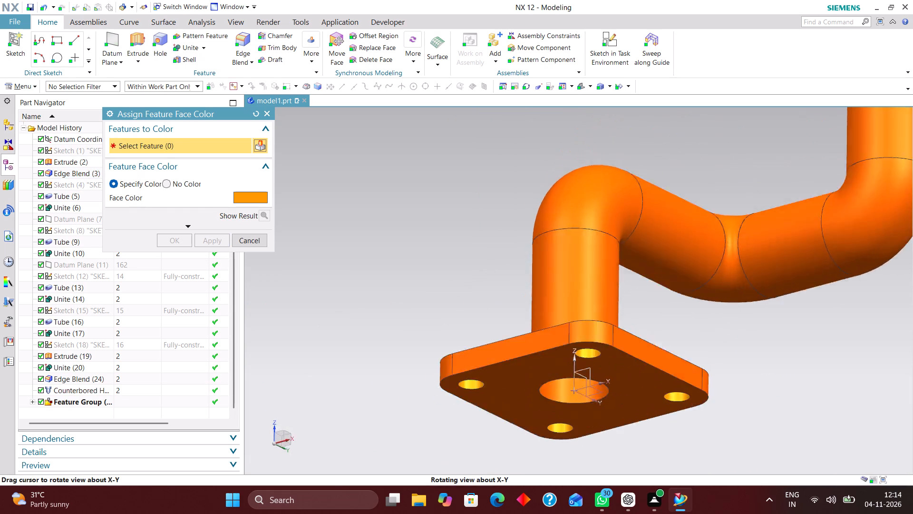
middle_click_drag(714, 401, 658, 432)
scroll(662, 417, "down", 4)
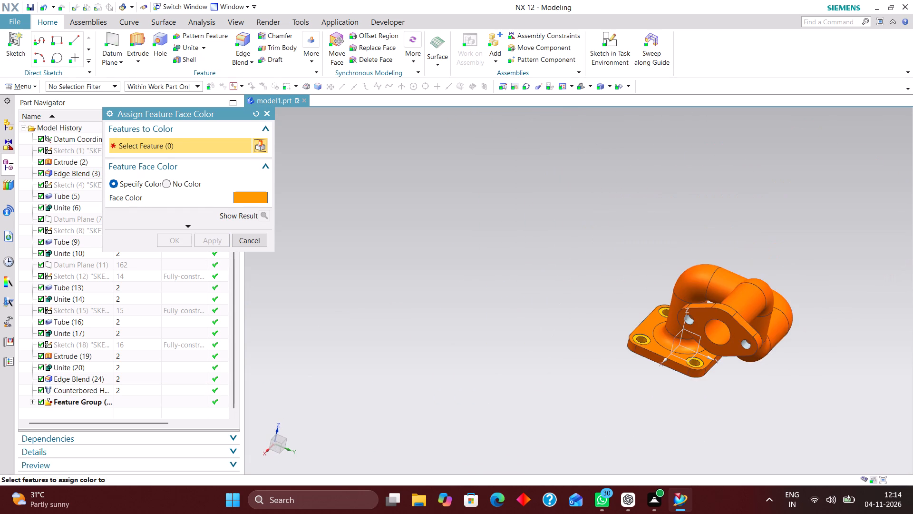
middle_click_drag(652, 412, 705, 444)
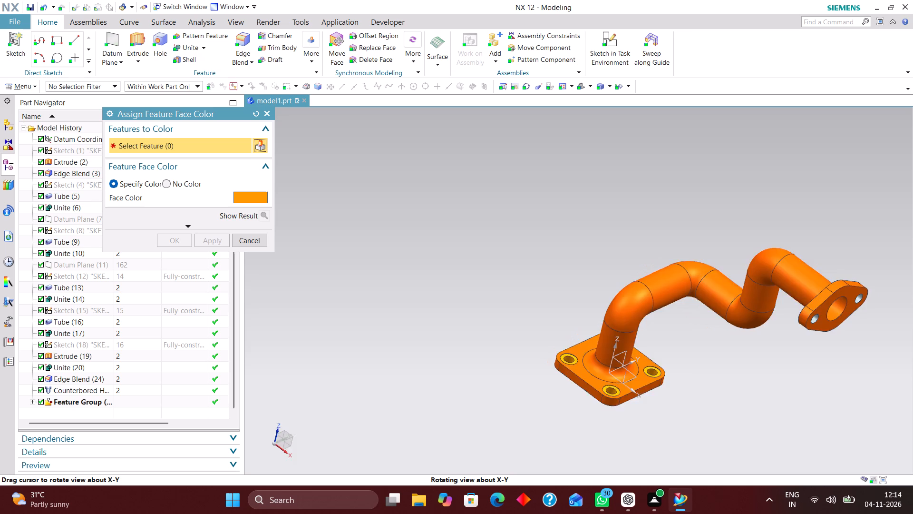
middle_click_drag(705, 444, 707, 435)
scroll(634, 403, "up", 5)
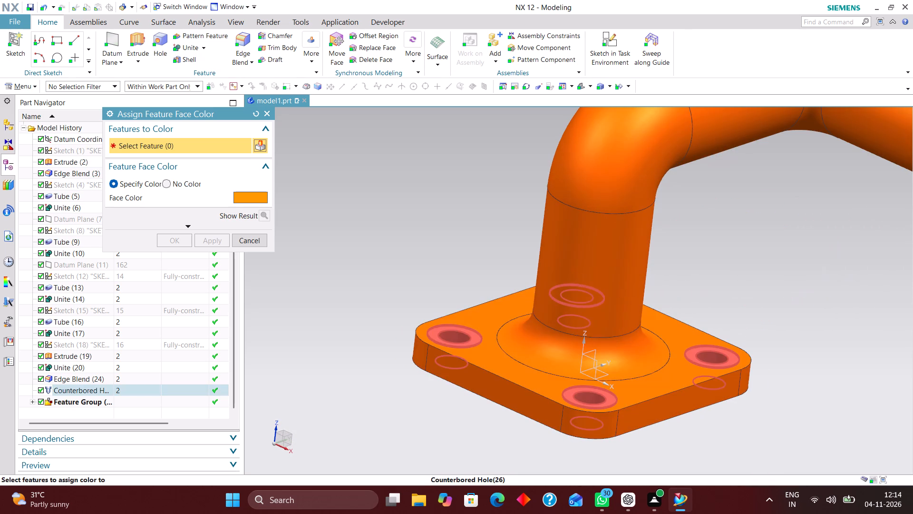
double_click(613, 402)
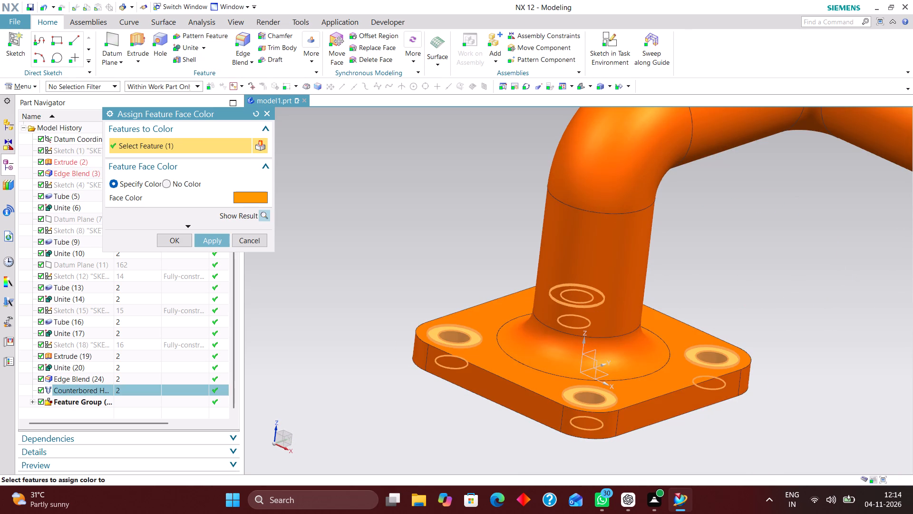
left_click(250, 200)
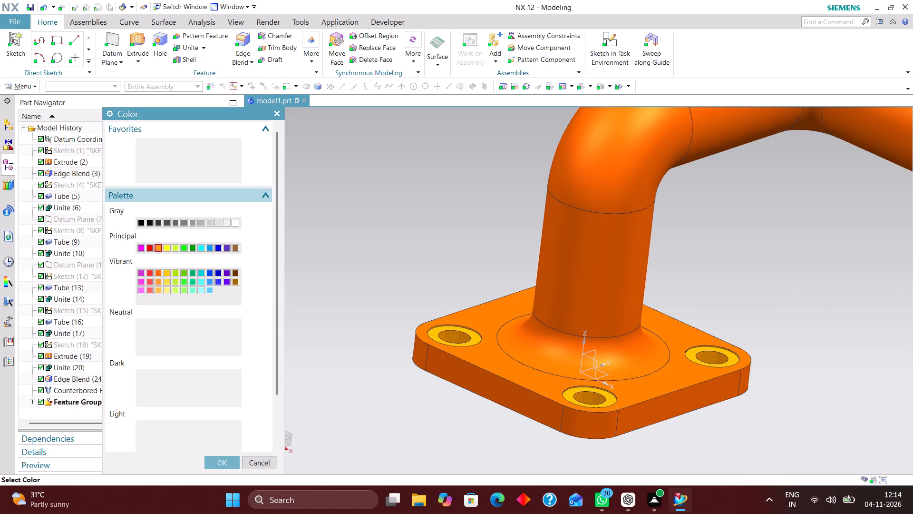
left_click(159, 274)
left_click(223, 461)
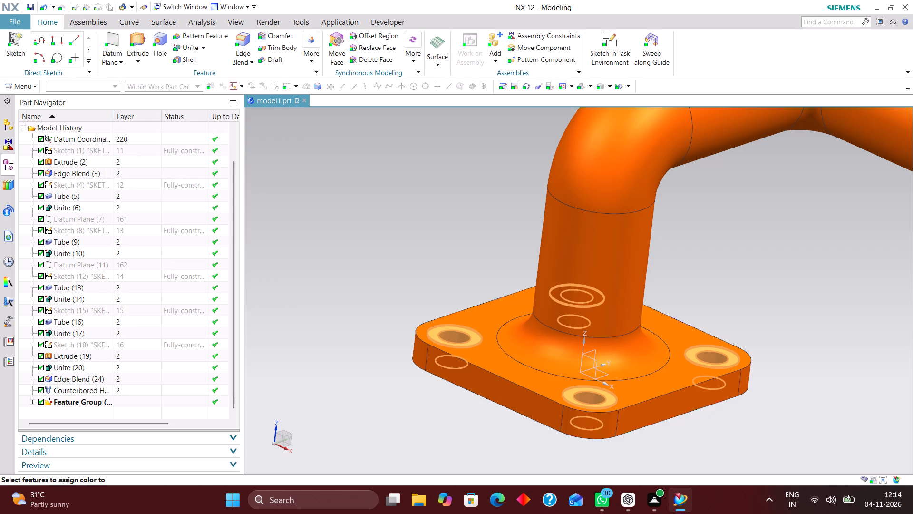
left_click(206, 238)
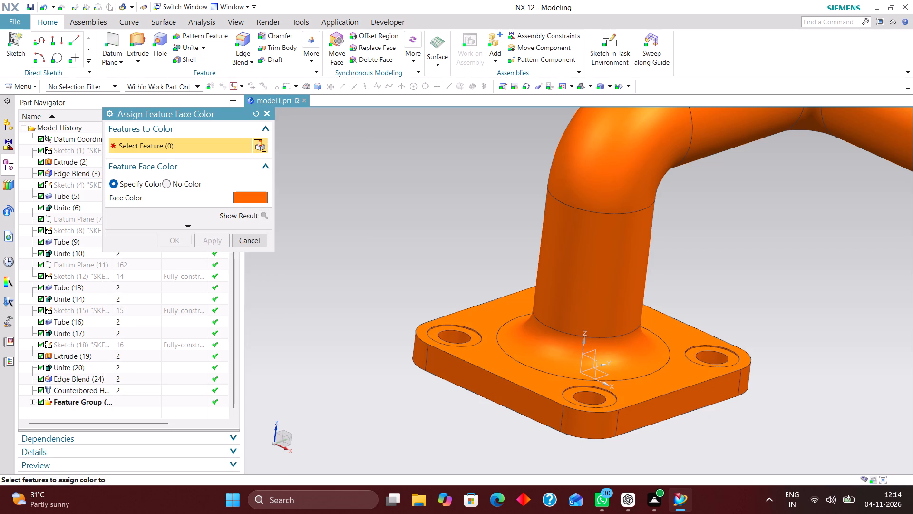
left_click(253, 242)
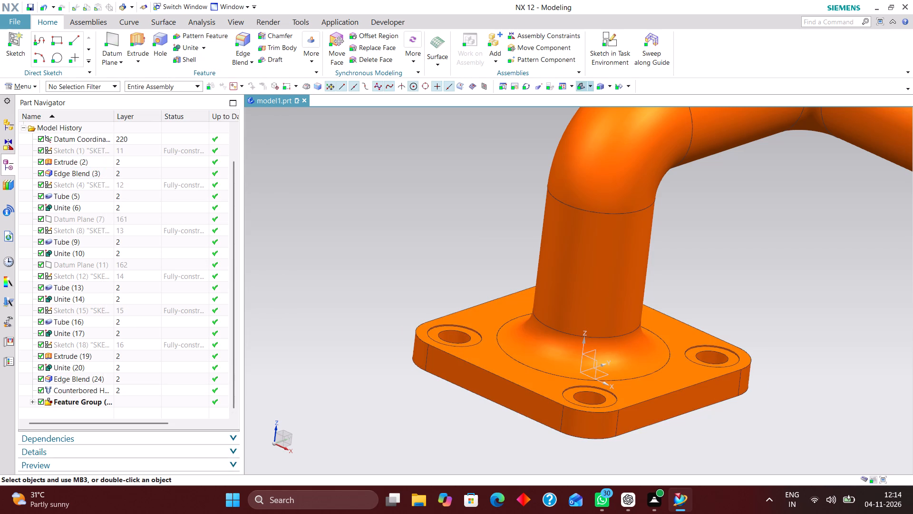
Examine the recolored pipe, its bends and both end flanges in isometric view and from several other angles.
left_click(581, 85)
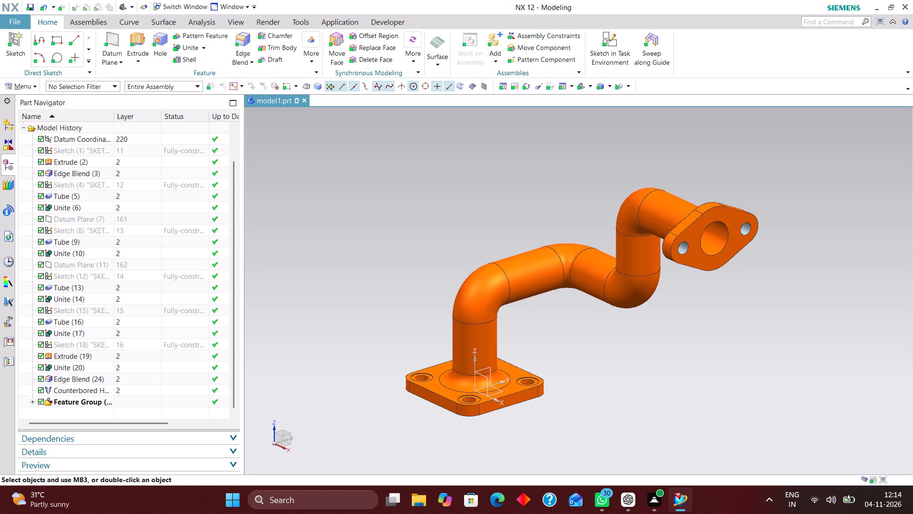
scroll(553, 209, "down", 4)
scroll(554, 217, "up", 6)
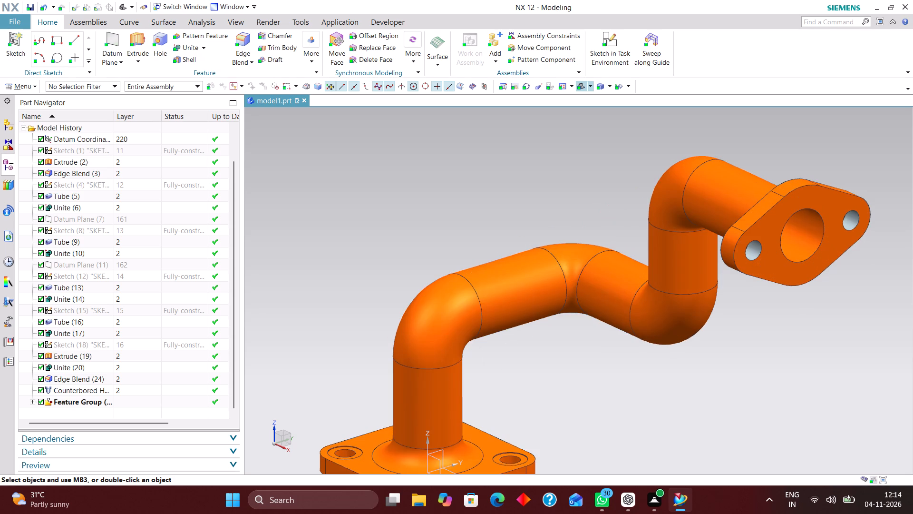
left_click(582, 89)
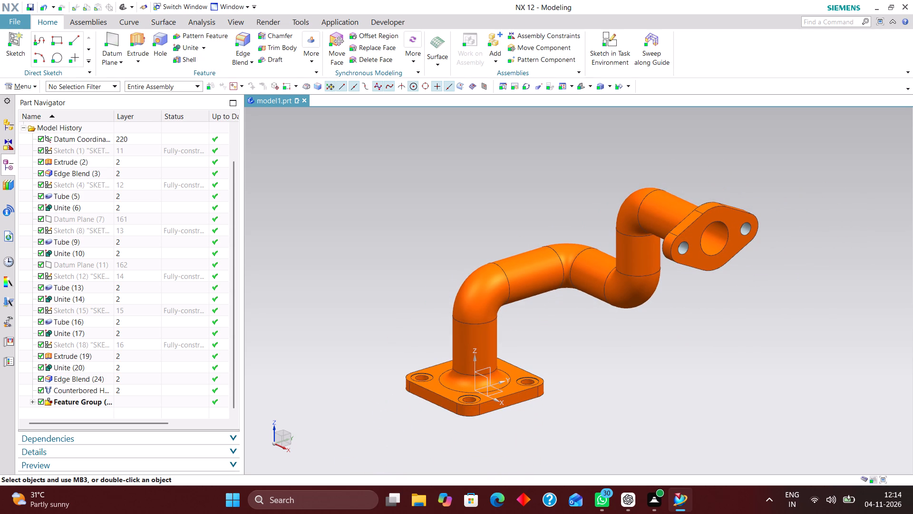
scroll(504, 396, "up", 5)
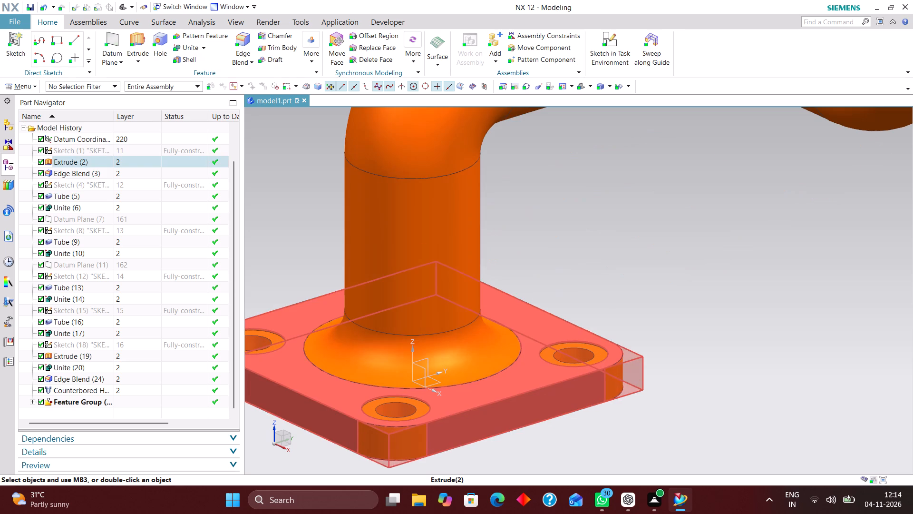
scroll(514, 395, "down", 3)
scroll(645, 398, "down", 2)
scroll(771, 348, "up", 2)
scroll(559, 336, "down", 3)
scroll(717, 262, "up", 5)
scroll(654, 227, "up", 3)
scroll(684, 240, "down", 6)
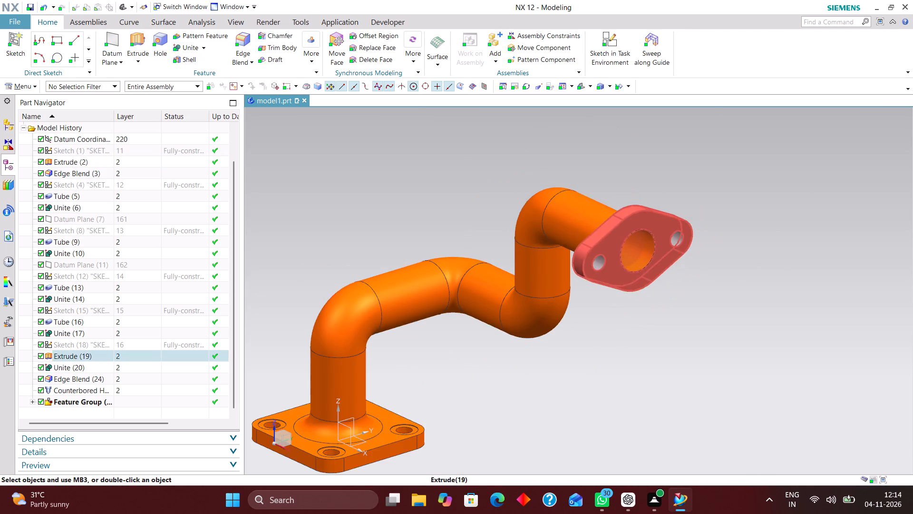
middle_click_drag(649, 321, 677, 368)
scroll(695, 333, "up", 1)
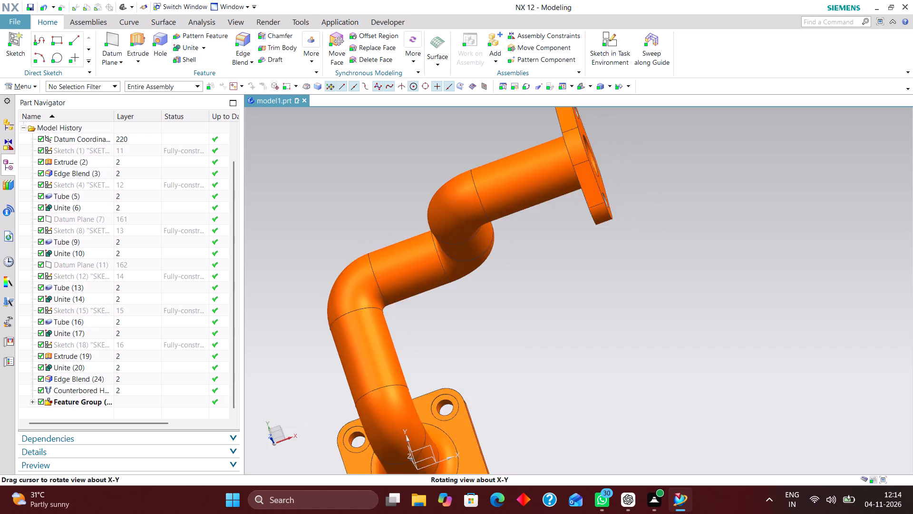
middle_click_drag(677, 368, 678, 333)
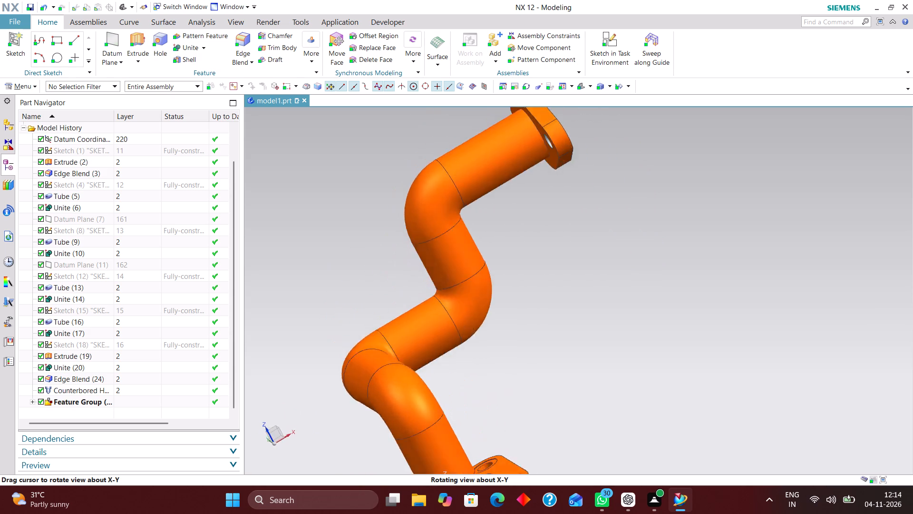
middle_click_drag(678, 333, 667, 344)
scroll(641, 297, "down", 5)
scroll(637, 300, "up", 3)
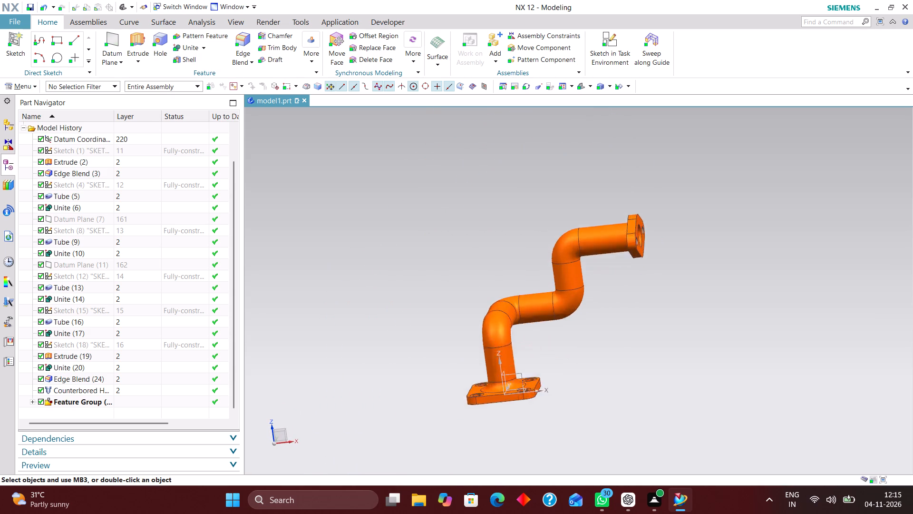
scroll(637, 302, "up", 2)
middle_click_drag(645, 304, 663, 314)
scroll(651, 308, "up", 1)
middle_click_drag(661, 314, 655, 318)
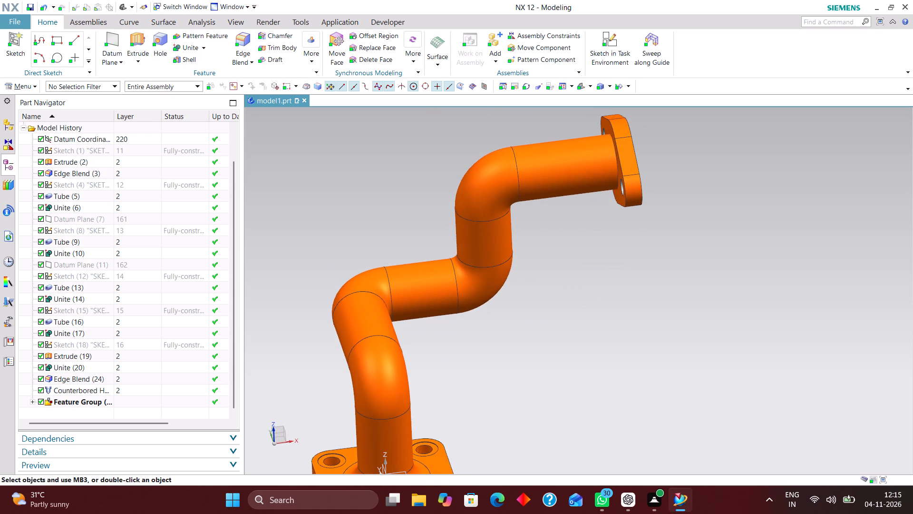
Create a new group from the pipe body, keeping the default name, unique membership and group display properties.
left_click(23, 90)
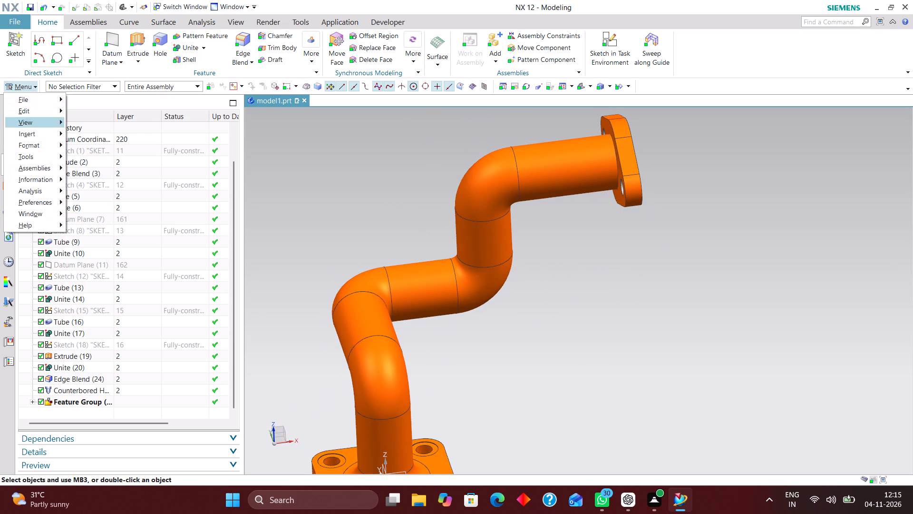
left_click(44, 148)
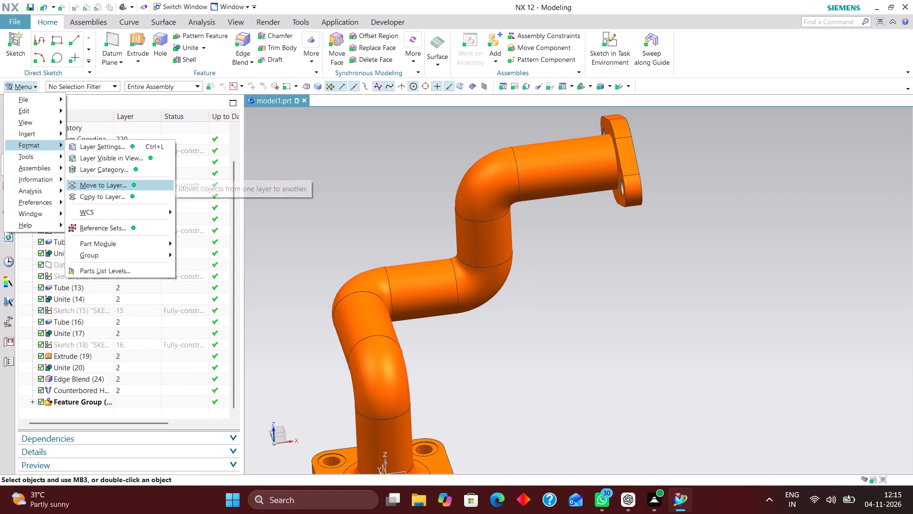
left_click(117, 252)
left_click(214, 257)
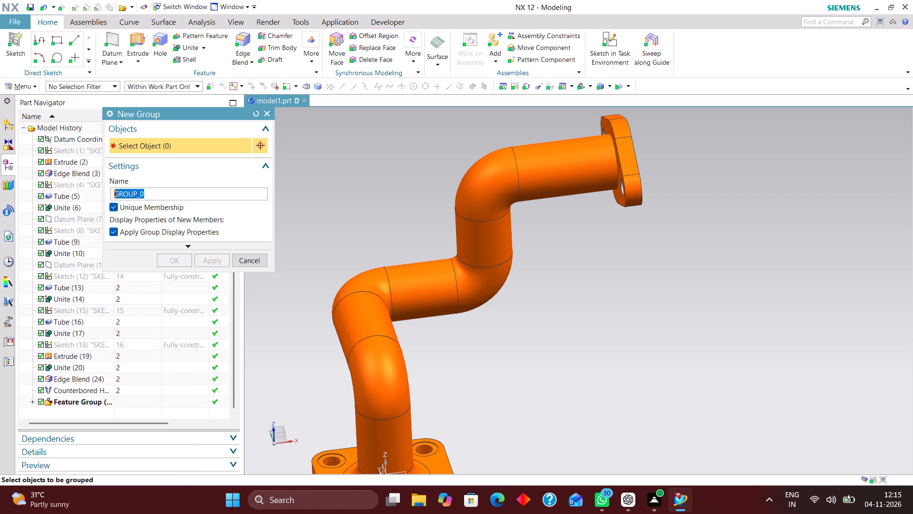
left_click(414, 280)
left_click(181, 256)
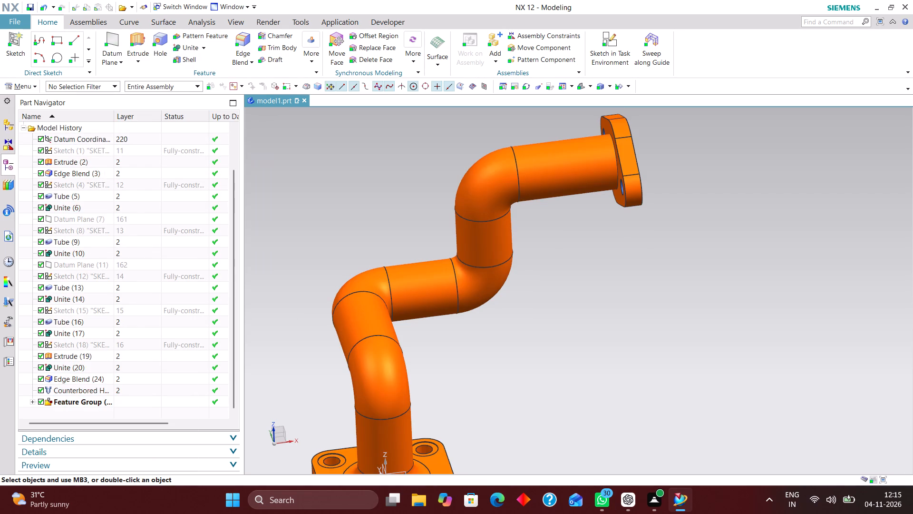
Examine the grouped pipe body from several angles and in isometric view, including the oval end flange's bolt holes.
scroll(593, 255, "up", 1)
middle_click_drag(593, 255, 545, 273)
scroll(548, 239, "down", 2)
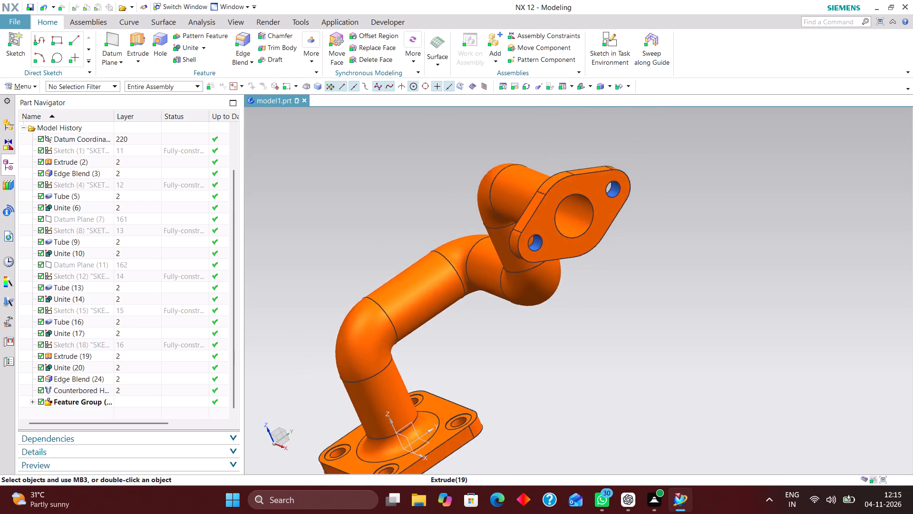
scroll(546, 241, "down", 1)
middle_click_drag(528, 314, 562, 305)
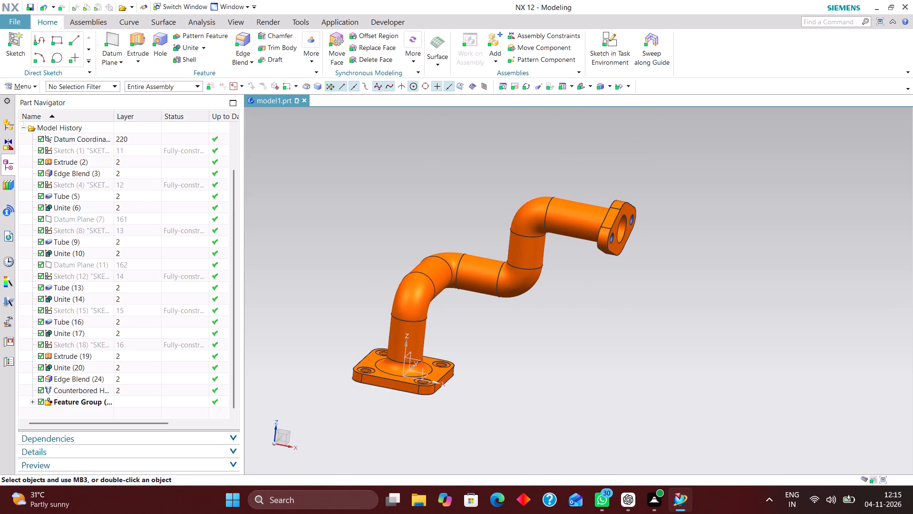
left_click(578, 86)
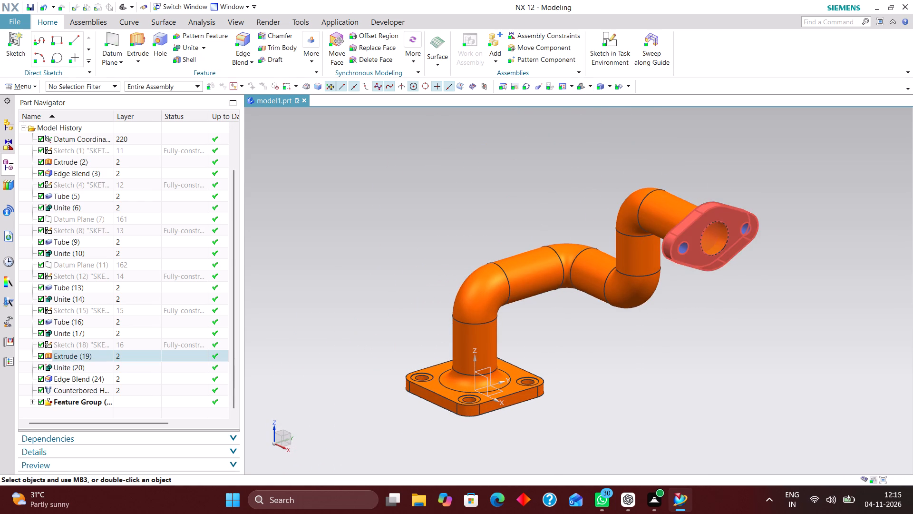
scroll(687, 253, "up", 3)
scroll(654, 322, "down", 3)
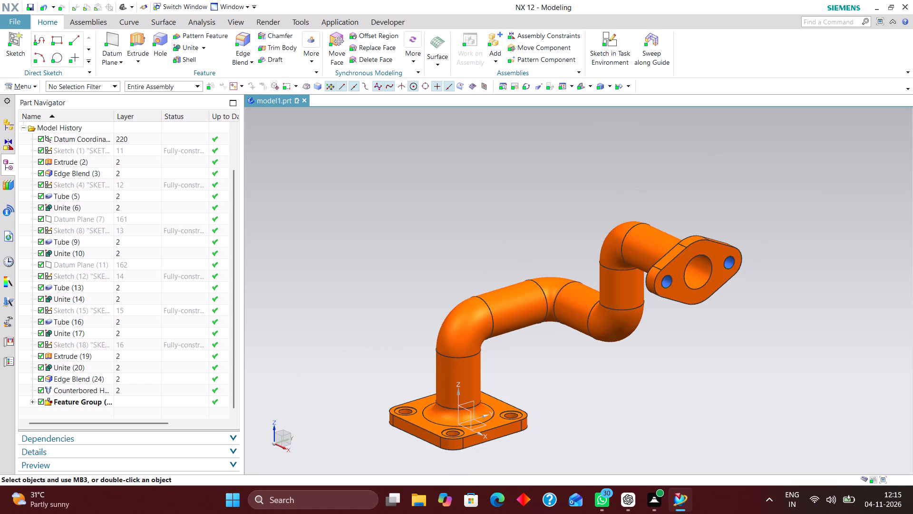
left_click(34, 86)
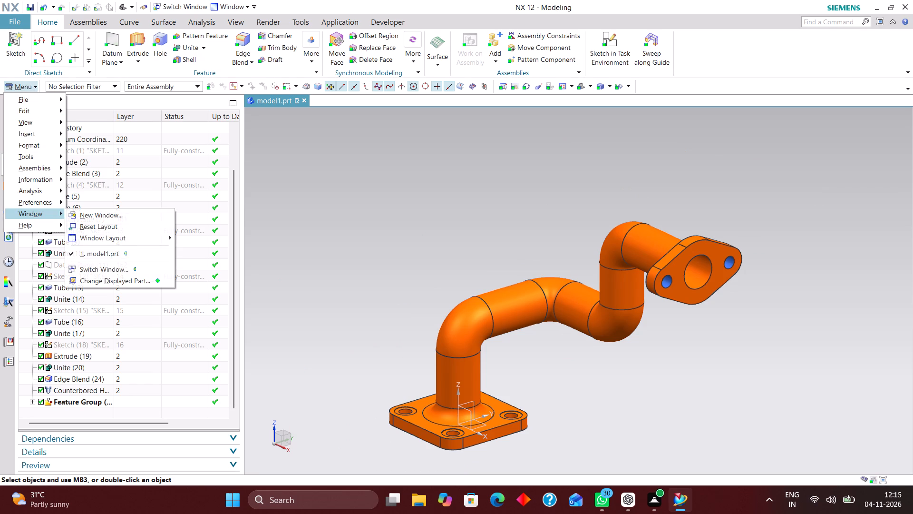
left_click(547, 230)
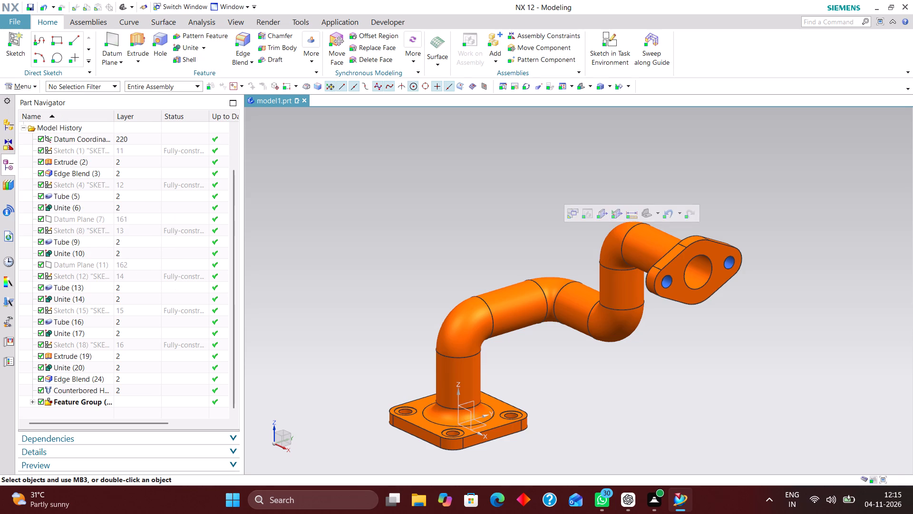
Set the feature face color of the oval end flange's simple bolt holes to the same orange as the pipe.
right_click(667, 281)
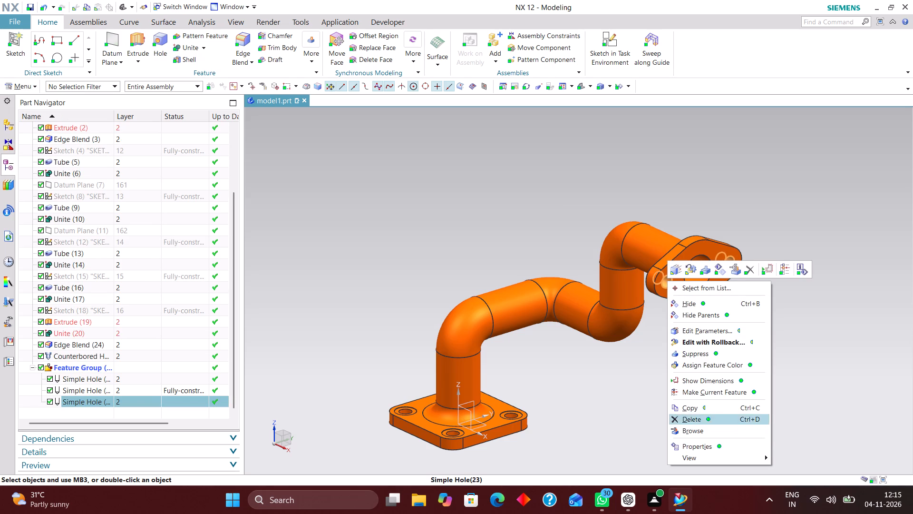
left_click(717, 367)
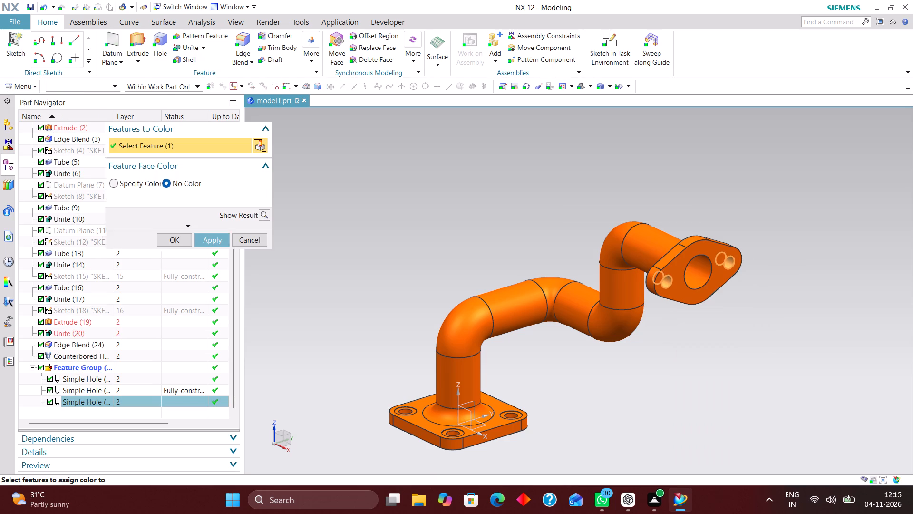
left_click(117, 184)
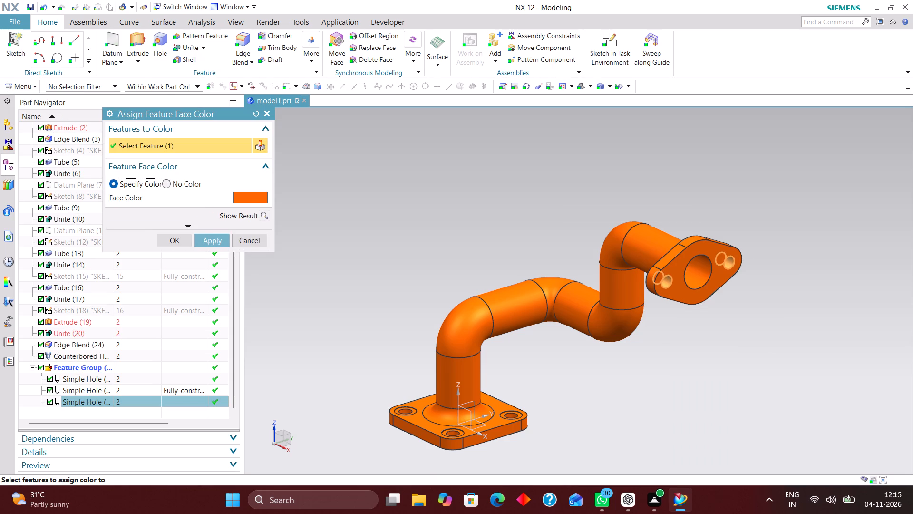
left_click(209, 239)
left_click(253, 237)
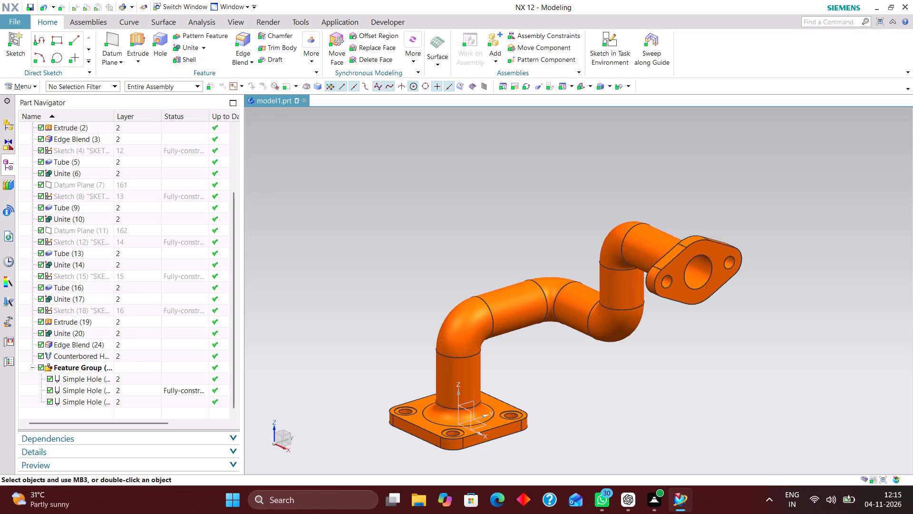
Update the displayed part's weight data in its part properties, keeping data update on save enabled.
left_click(31, 87)
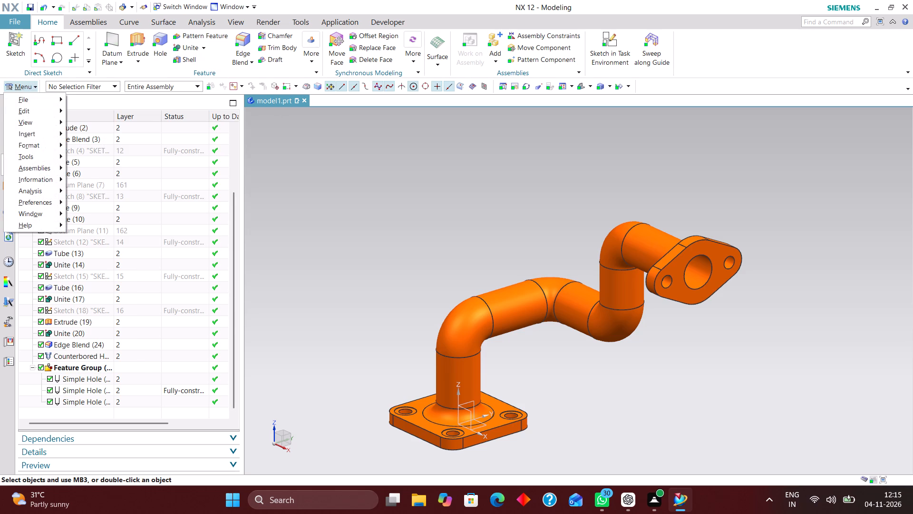
left_click(43, 100)
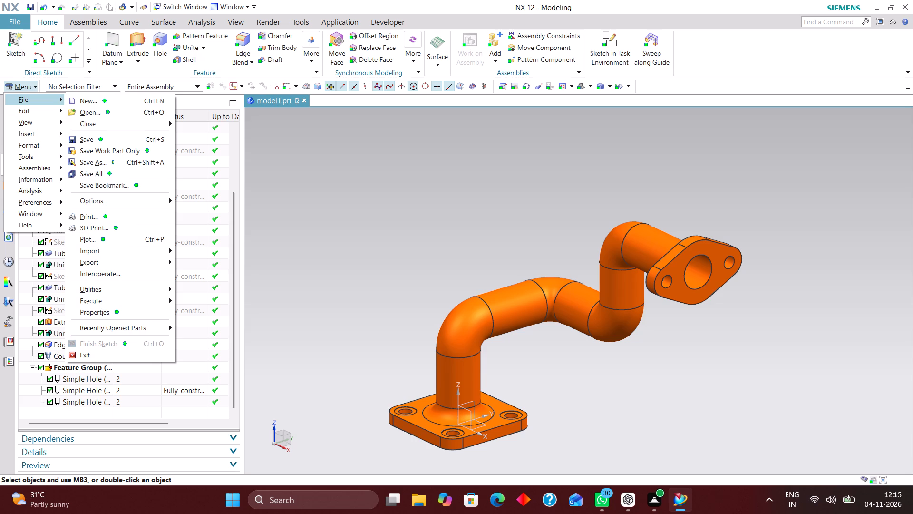
left_click(120, 310)
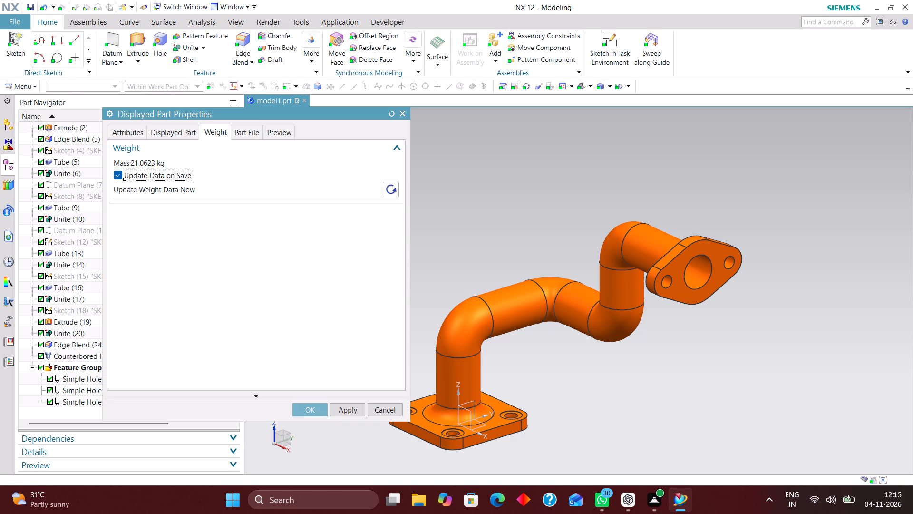
left_click(393, 187)
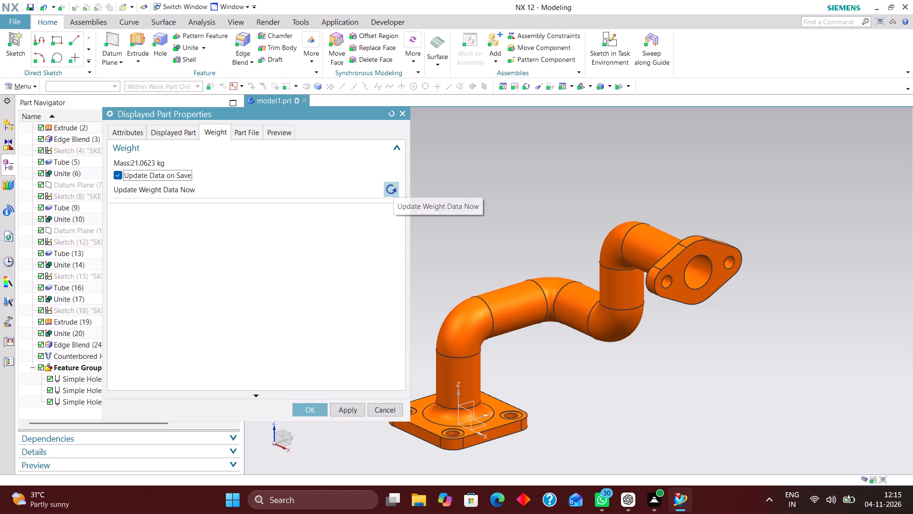
left_click(307, 411)
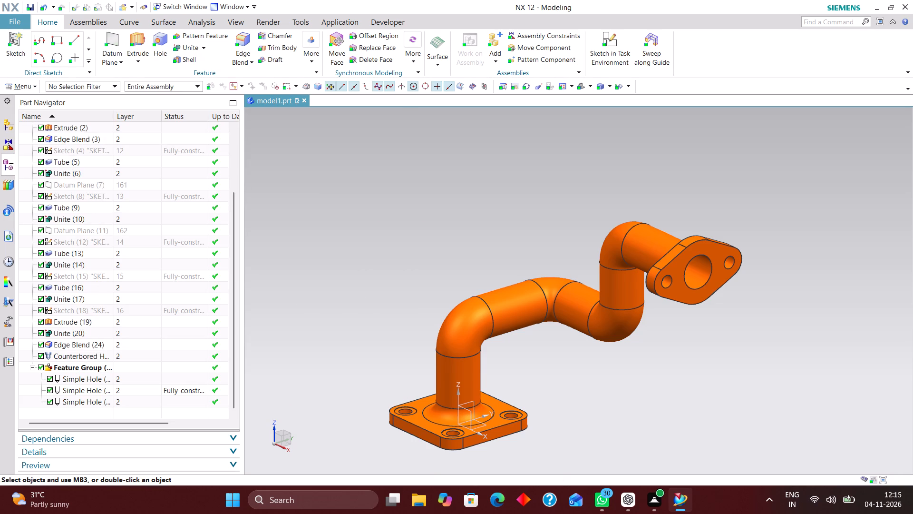
Start a Part Cleanup and enable deletion of unused units among the moderate delete actions.
left_click(22, 82)
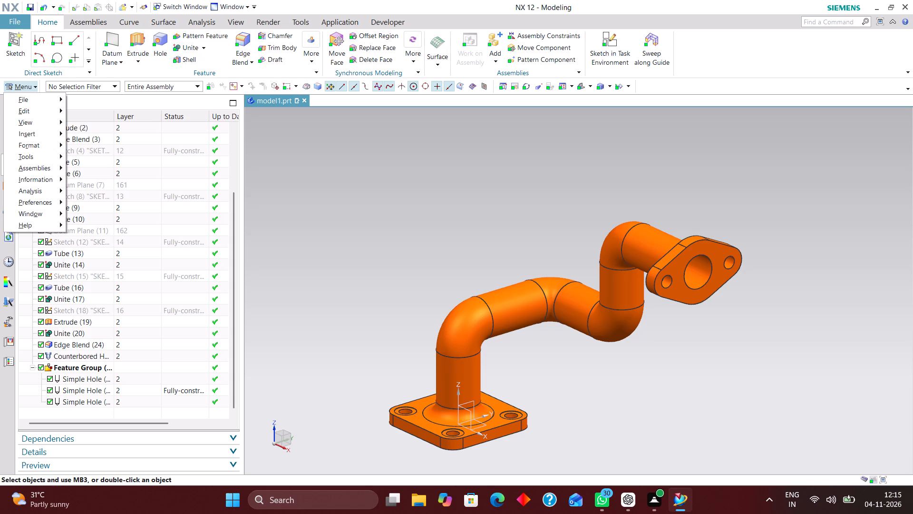
left_click(40, 103)
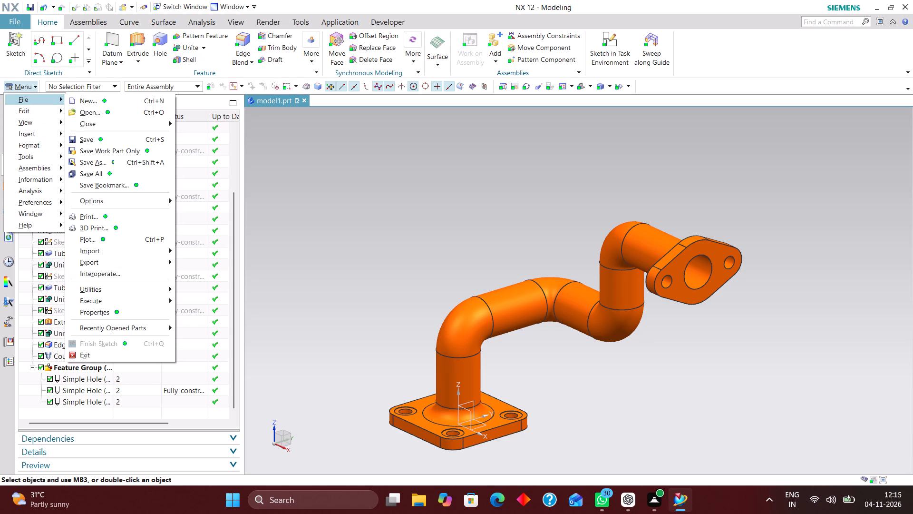
left_click(103, 287)
left_click(218, 456)
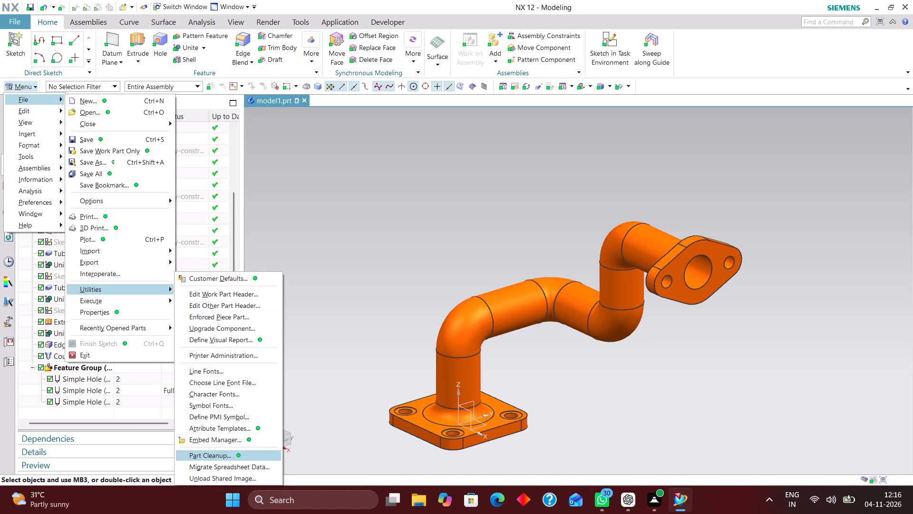
scroll(144, 316, "down", 4)
left_click(128, 287)
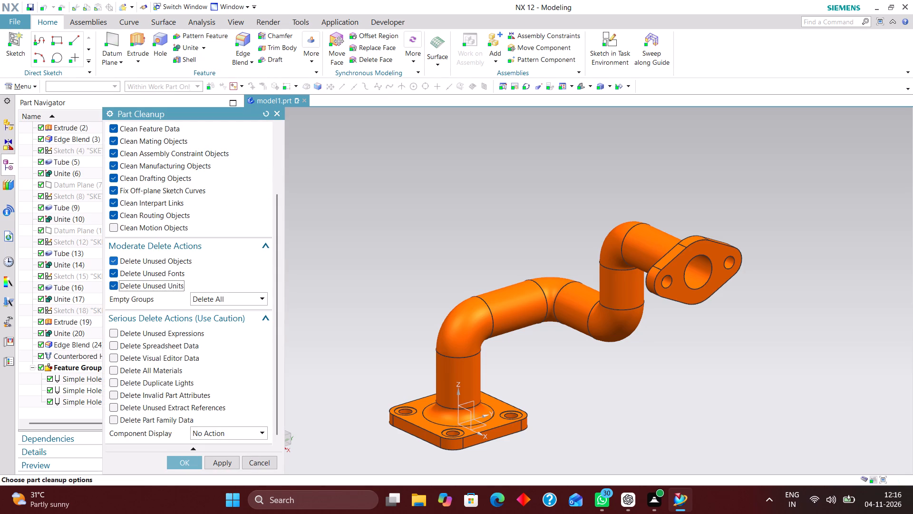
Enable every serious delete action in the part cleanup, from unused expressions and spreadsheet data through all materials and part family data.
scroll(164, 338, "down", 3)
left_click(147, 332)
left_click(141, 348)
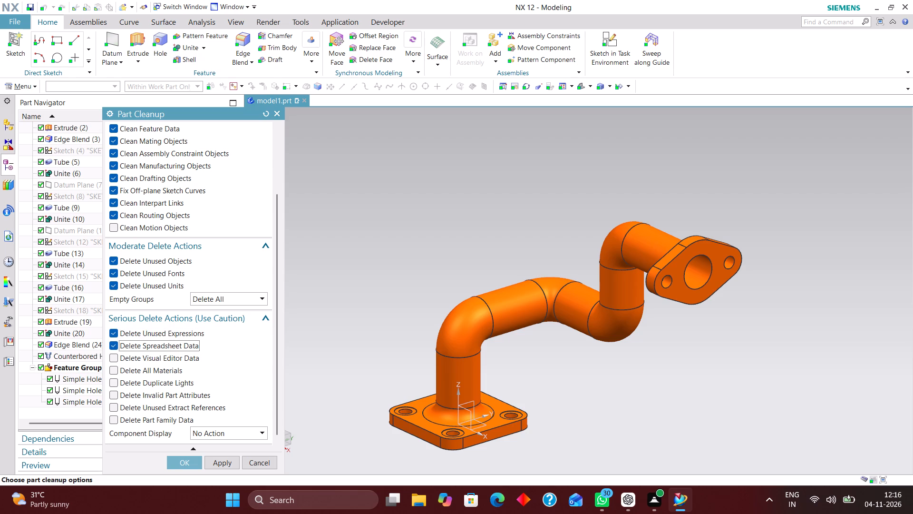
left_click(141, 362)
left_click(141, 369)
left_click(140, 377)
left_click(136, 391)
left_click(136, 404)
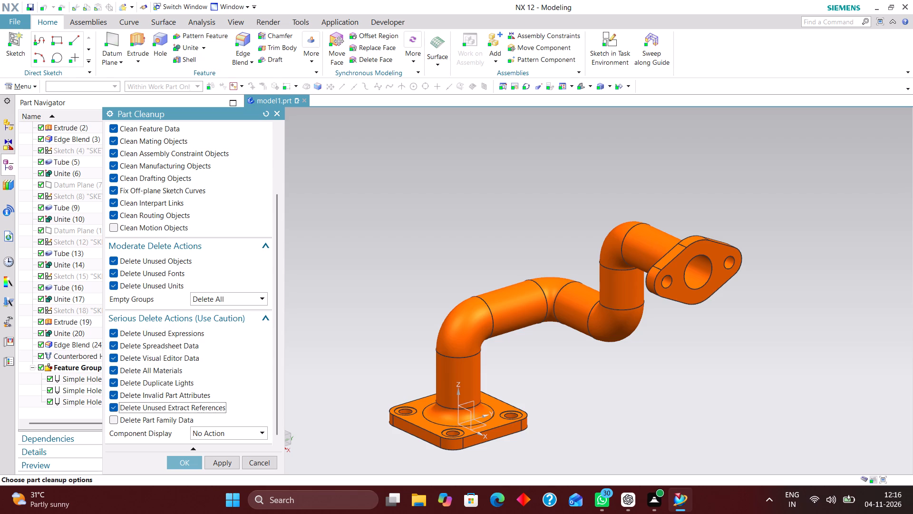
left_click(133, 419)
Set the component display cleanup to Remove All Changes and run the part cleanup, including deletion of spreadsheets and visual editor data.
left_click(231, 432)
left_click(222, 465)
left_click(179, 459)
left_click(353, 274)
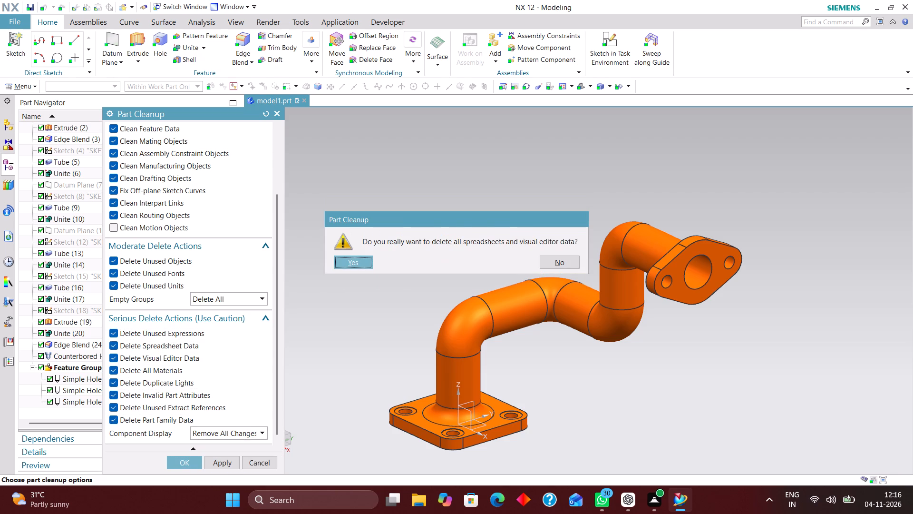
left_click(351, 263)
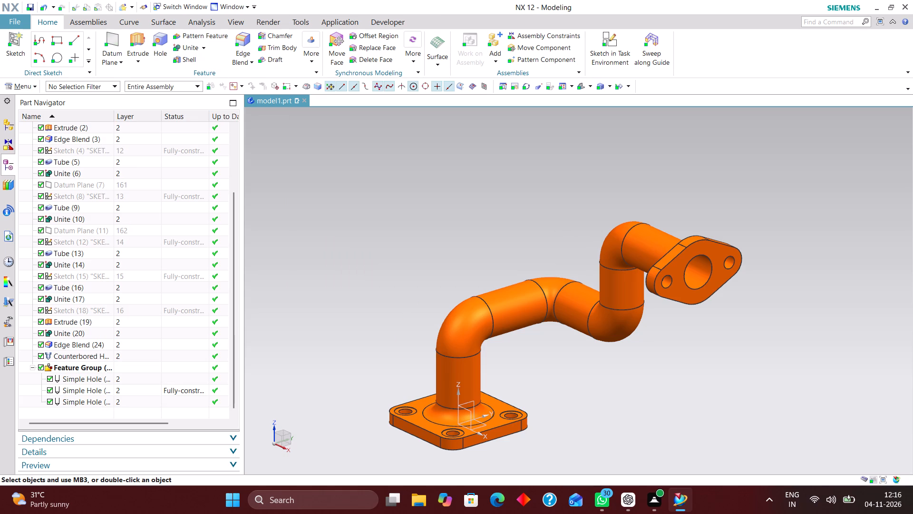
Add a new reference set containing the pipe's solid body, keeping the default name and automatic component addition.
left_click(26, 85)
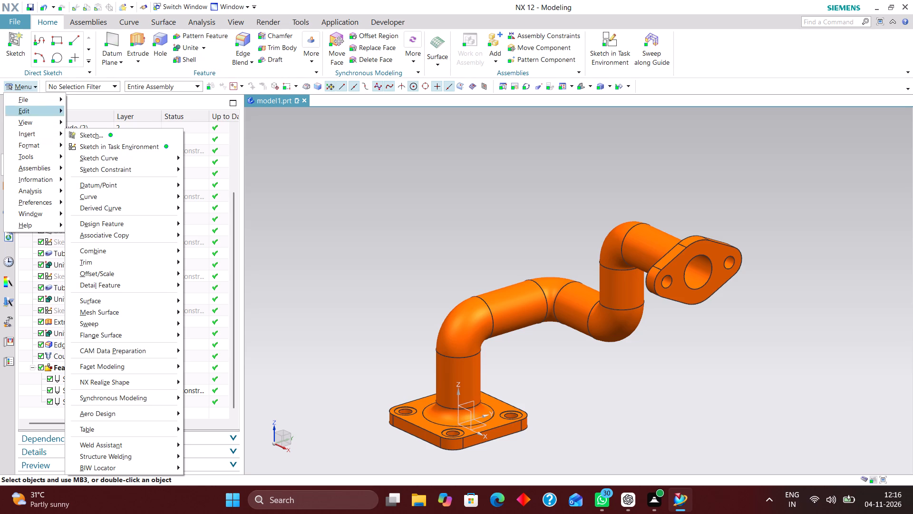
left_click(48, 148)
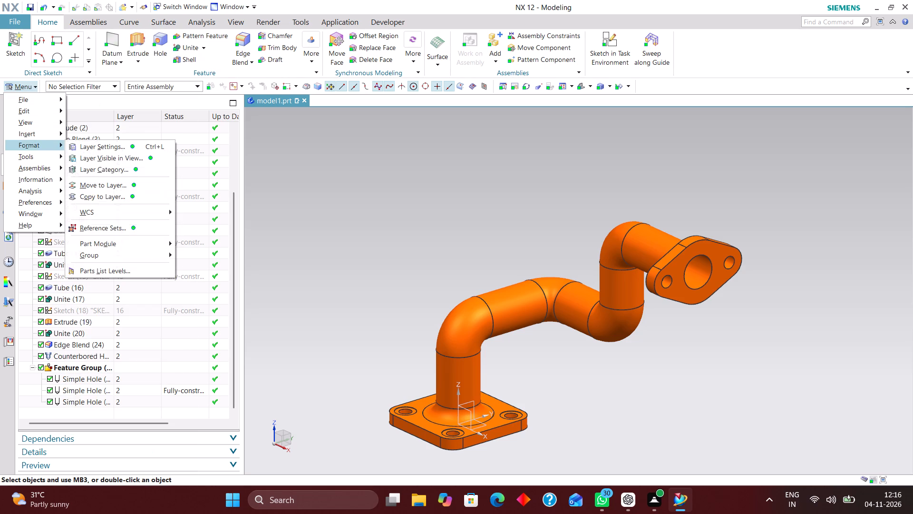
left_click(123, 227)
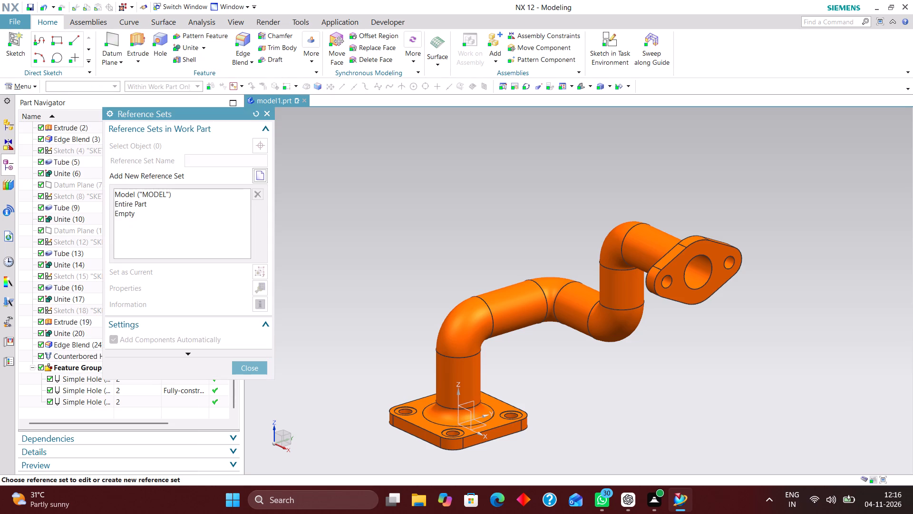
left_click(259, 178)
left_click(508, 333)
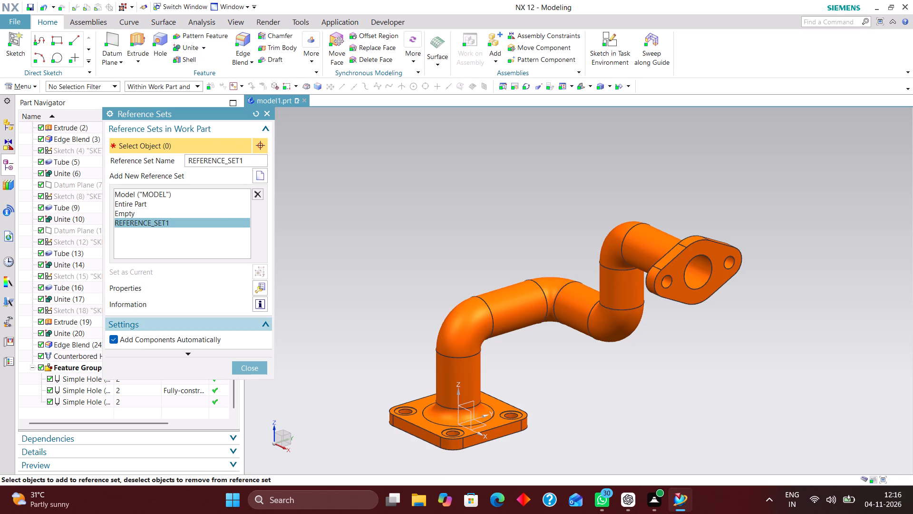
left_click(474, 320)
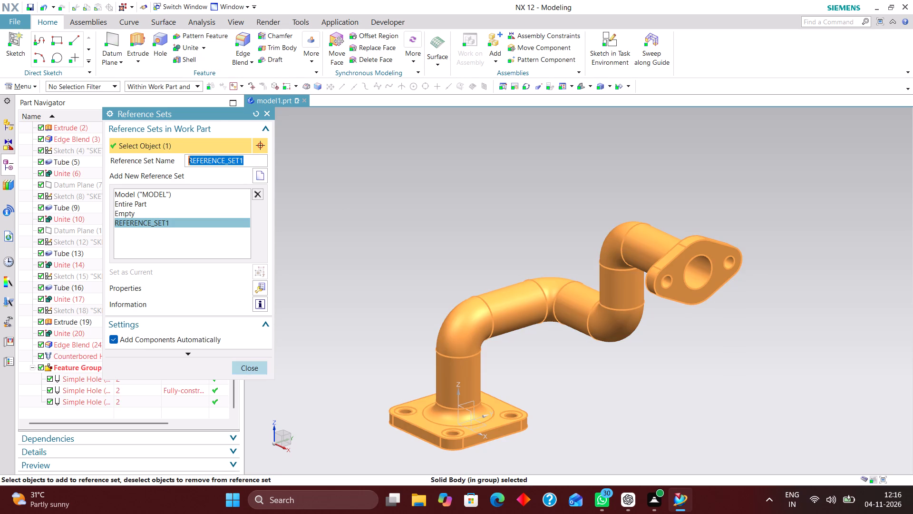
left_click(253, 367)
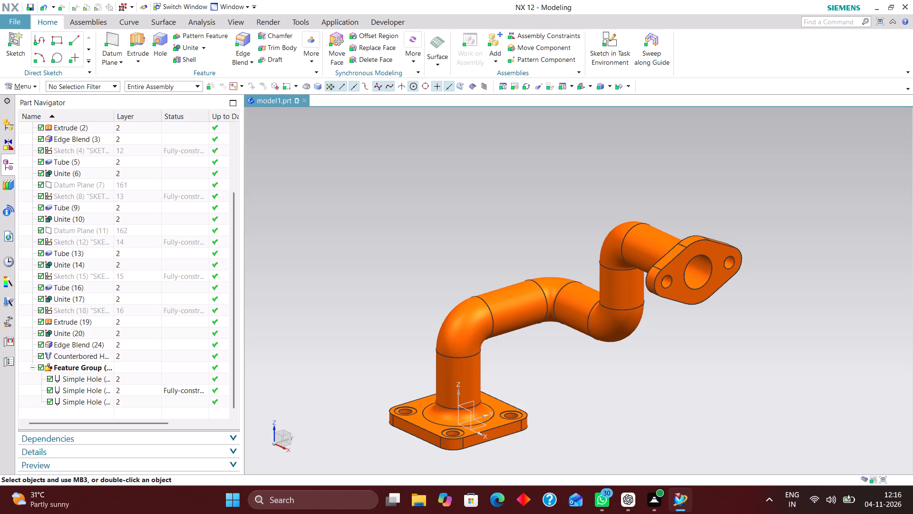
Add the pipe's solid body to the product interface objects with the object type Automatic.
left_click(32, 88)
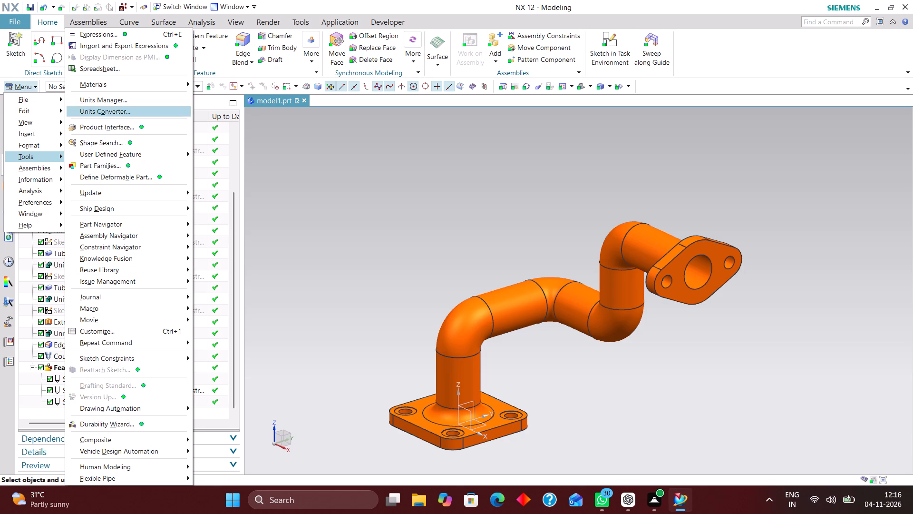
left_click(139, 127)
left_click(455, 337)
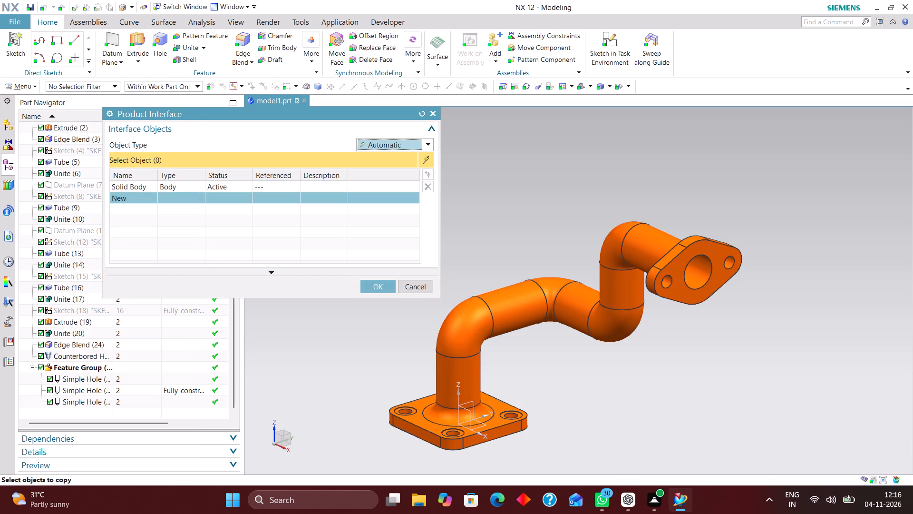
left_click(381, 288)
Examine the pipe's middle bends up close, the complete pipe with both flanges, and the part's groups, product interface and feature history.
left_click(578, 86)
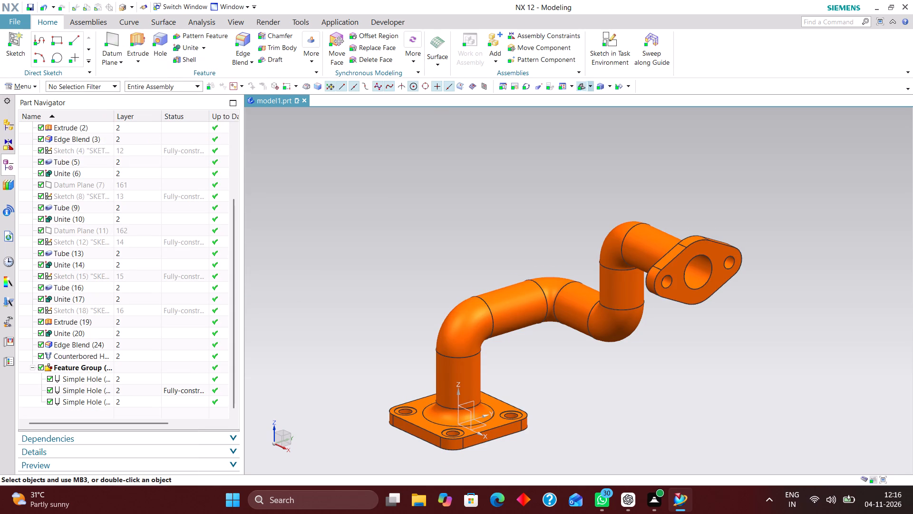
scroll(586, 268, "up", 4)
scroll(544, 260, "up", 4)
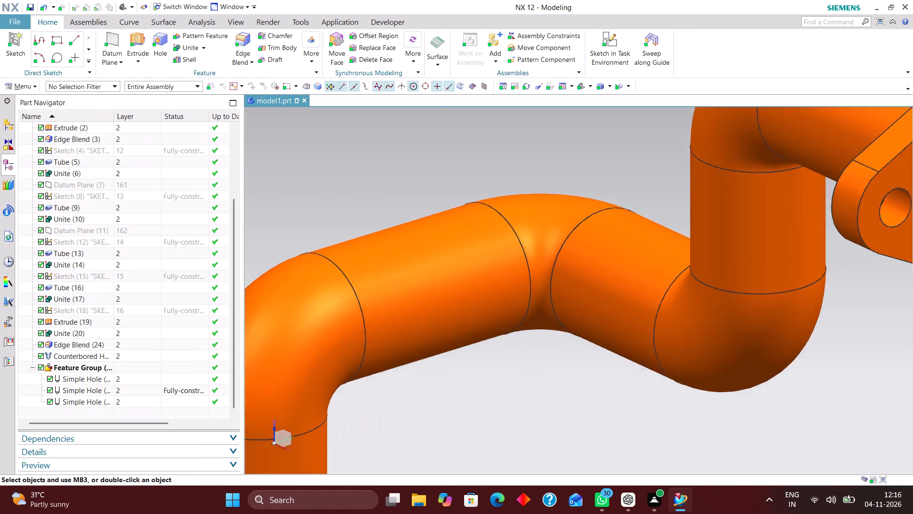
scroll(515, 273, "up", 6)
scroll(520, 242, "down", 7)
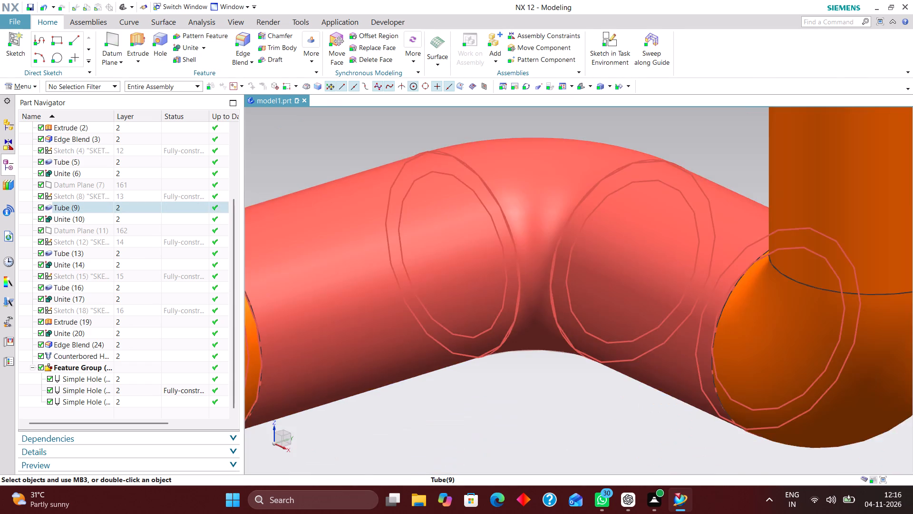
scroll(524, 249, "down", 4)
scroll(554, 310, "down", 3)
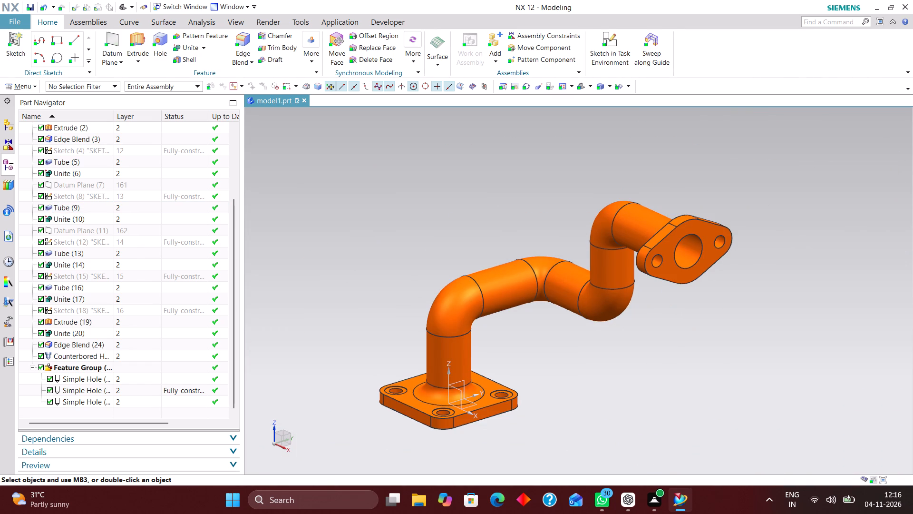
scroll(545, 376, "up", 2)
scroll(530, 369, "down", 3)
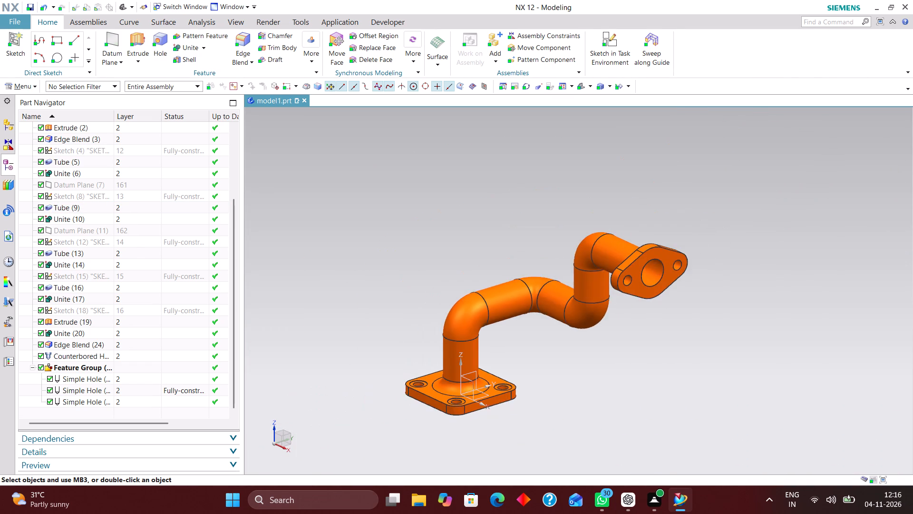
scroll(686, 371, "up", 3)
scroll(688, 366, "down", 3)
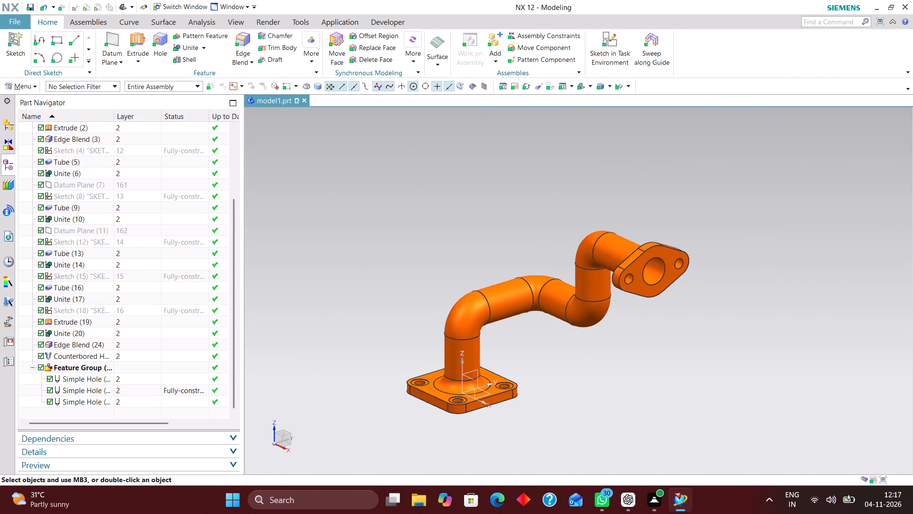
left_click(32, 366)
scroll(177, 341, "up", 4)
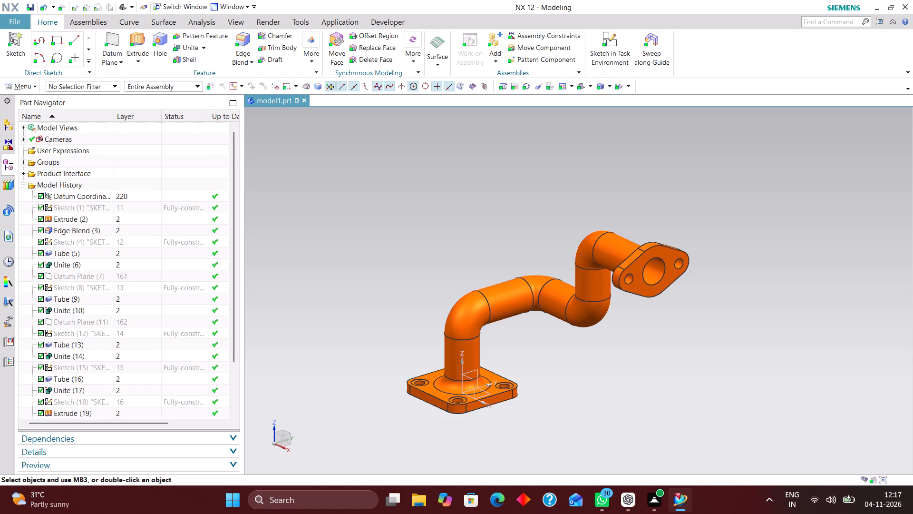
scroll(497, 302, "down", 3)
scroll(501, 337, "up", 3)
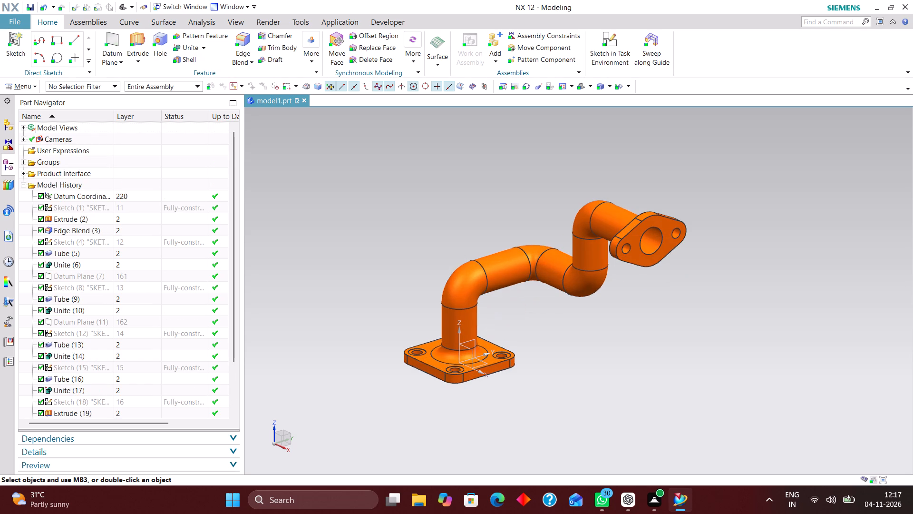
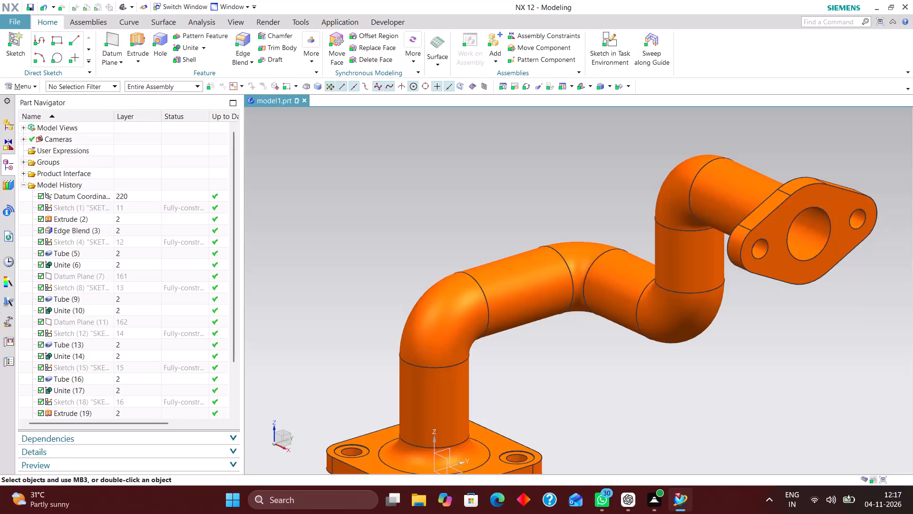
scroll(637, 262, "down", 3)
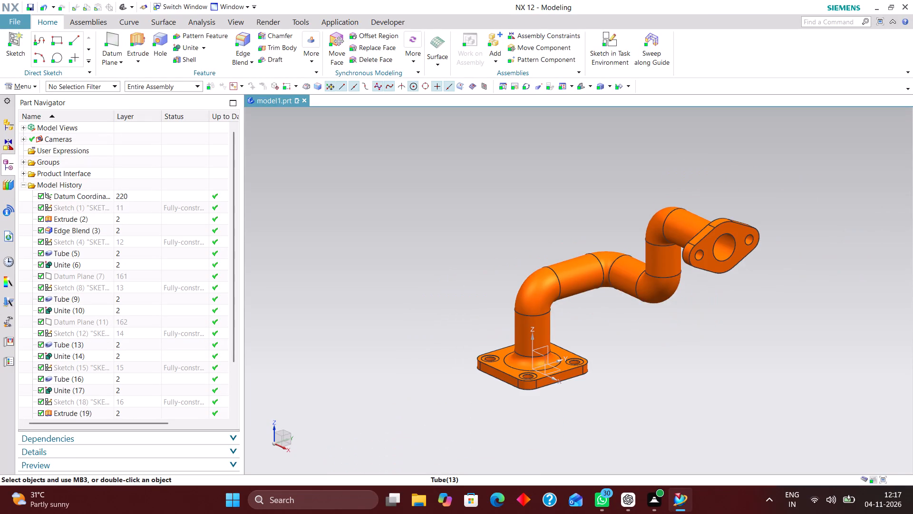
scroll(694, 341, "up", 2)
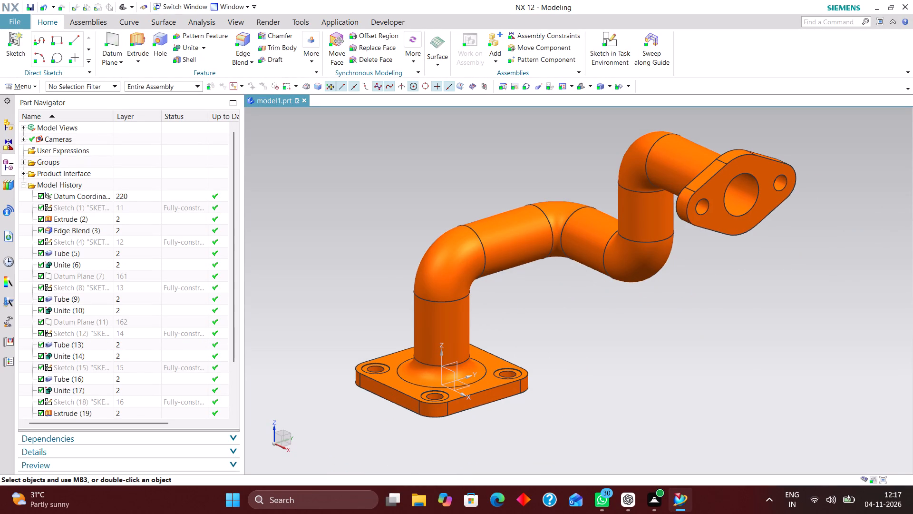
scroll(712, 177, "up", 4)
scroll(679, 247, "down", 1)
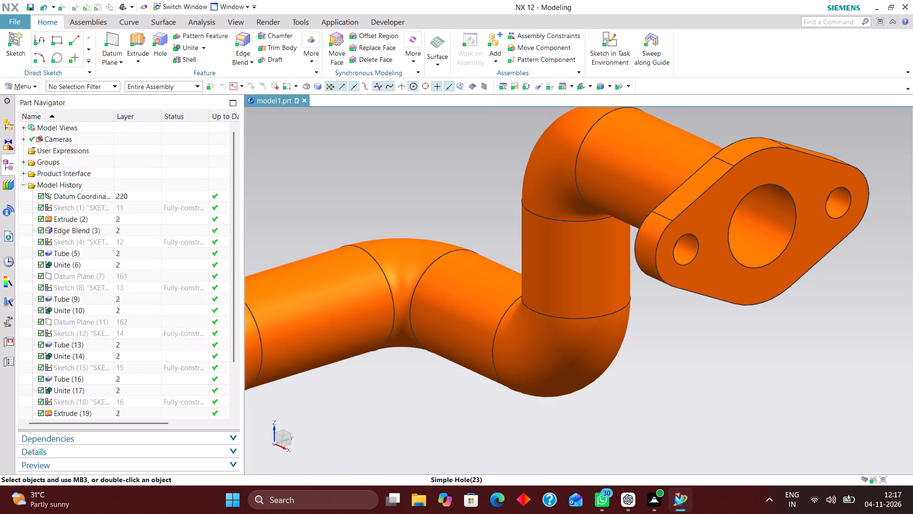
Create a new A0-size drawing file model1_dwg1.prt referencing model1 in the Exhaust Connector folder, leaving the title block values unfilled.
left_click(19, 23)
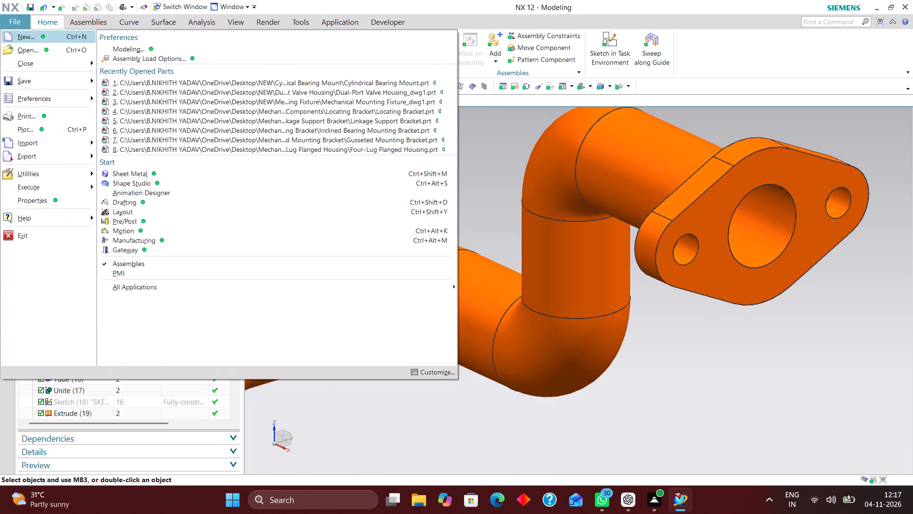
left_click(22, 33)
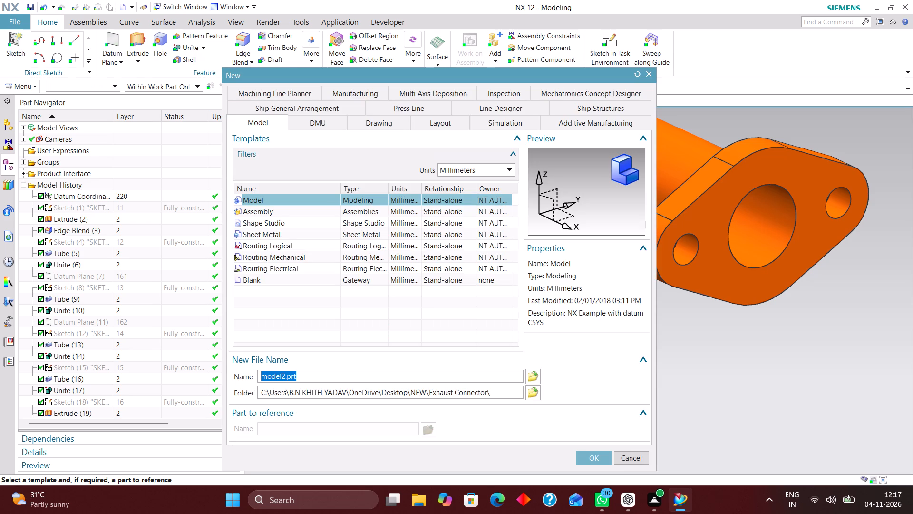
left_click(385, 121)
scroll(394, 277, "down", 2)
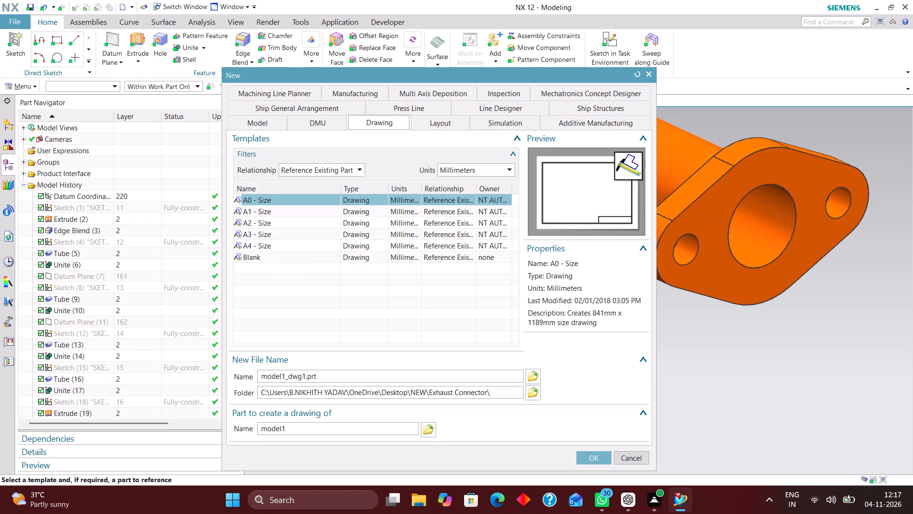
left_click(589, 457)
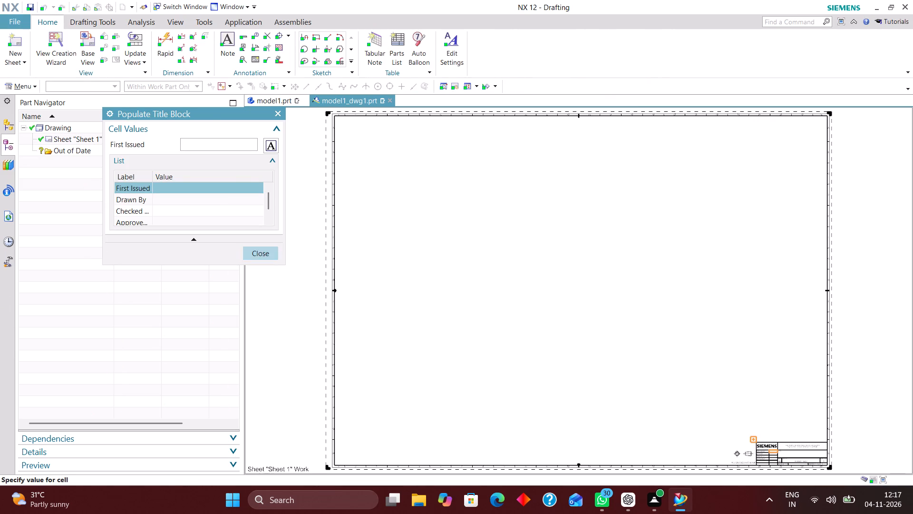
left_click(267, 257)
left_click(348, 329)
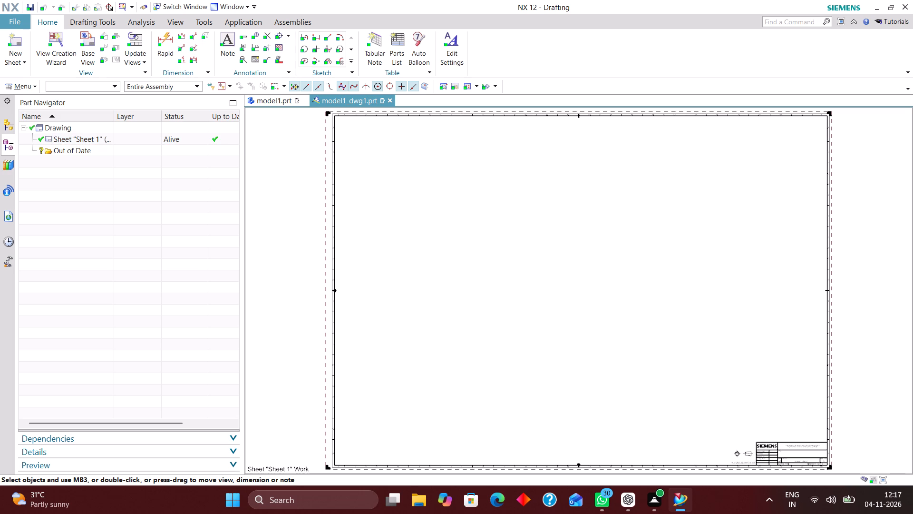
Set the drawing's work layer to 2.
key("ctrl+l")
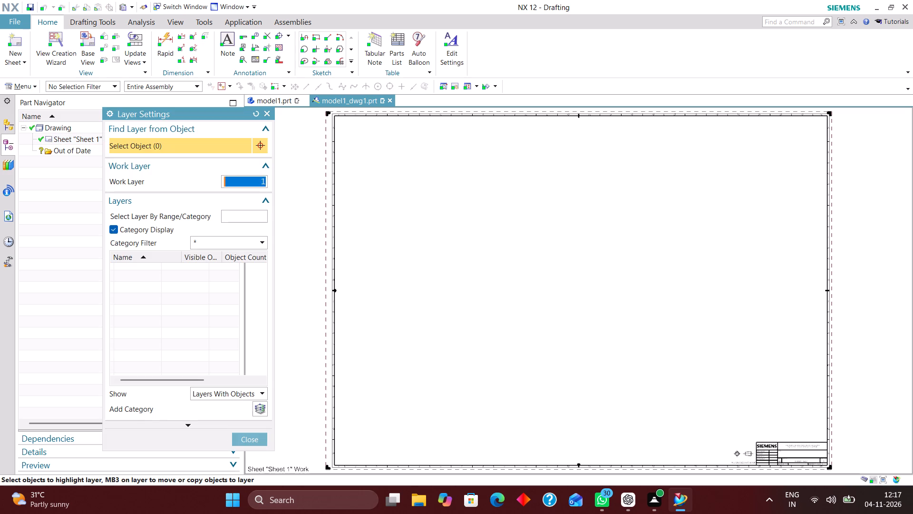
key("2")
key("Return")
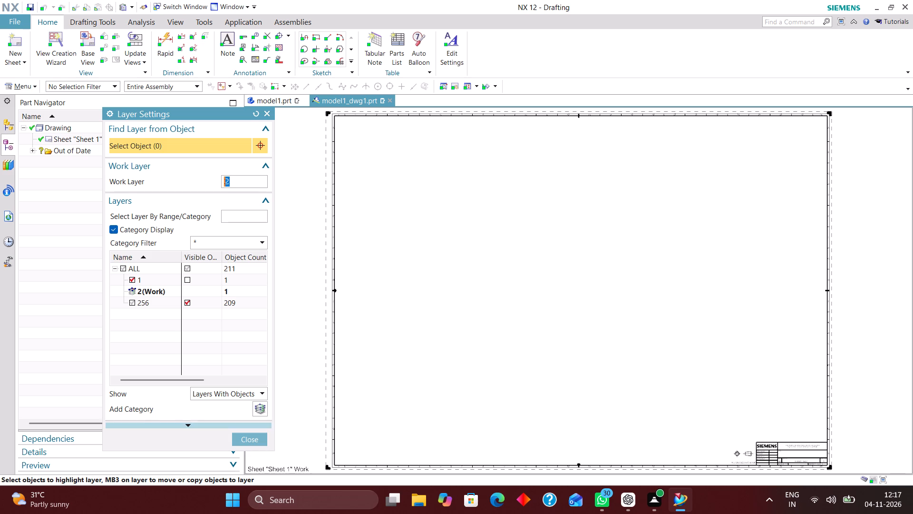
left_click(243, 436)
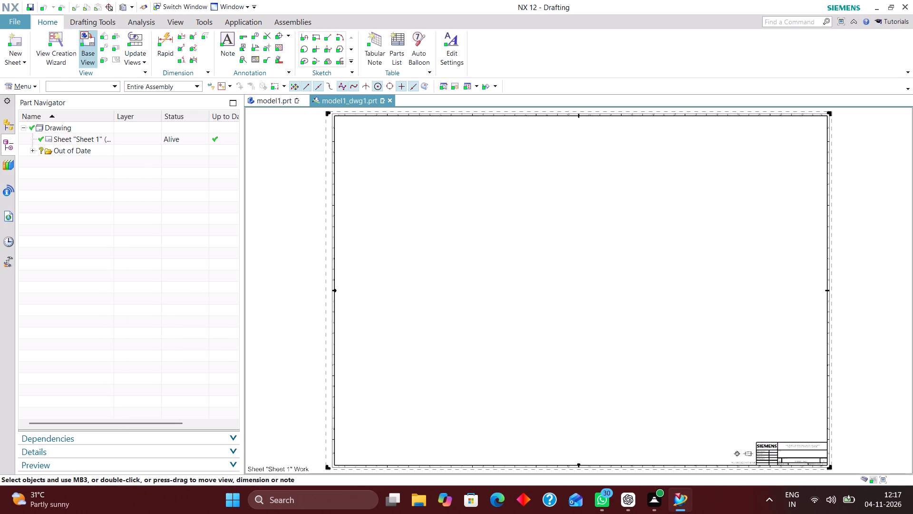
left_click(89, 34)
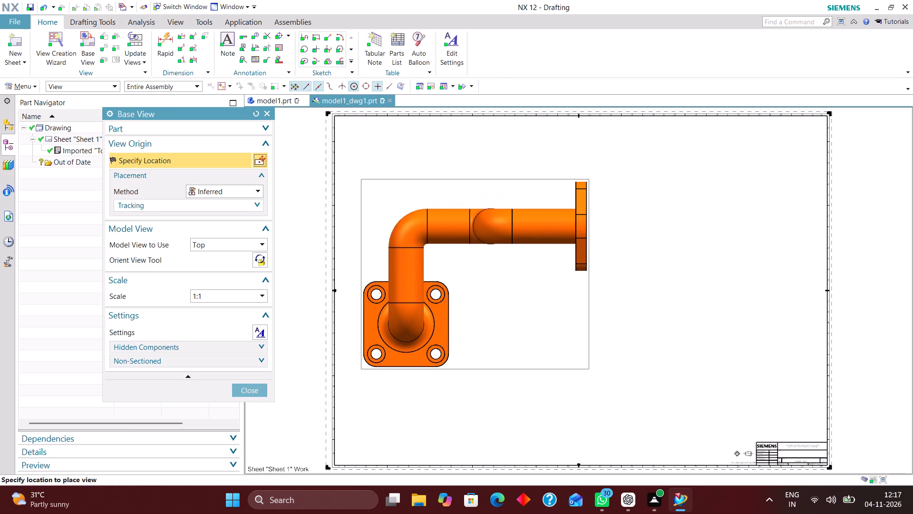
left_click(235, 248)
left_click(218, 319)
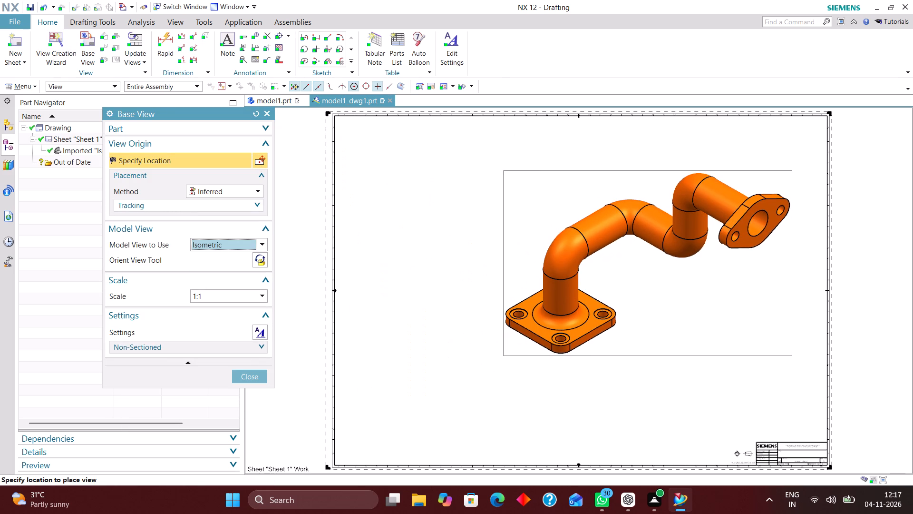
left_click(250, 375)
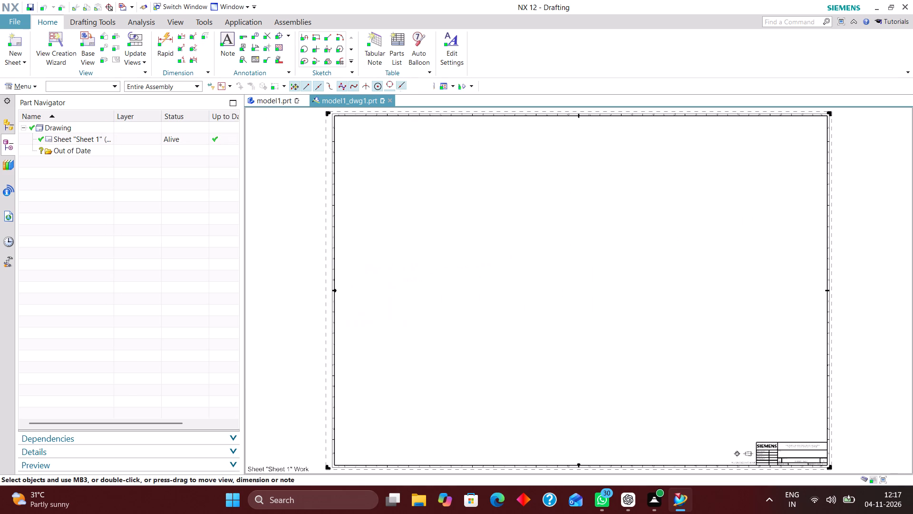
Check the standard size options in the drawing sheet's settings and keep A0 - 841 x 1189.
right_click(323, 346)
left_click(379, 244)
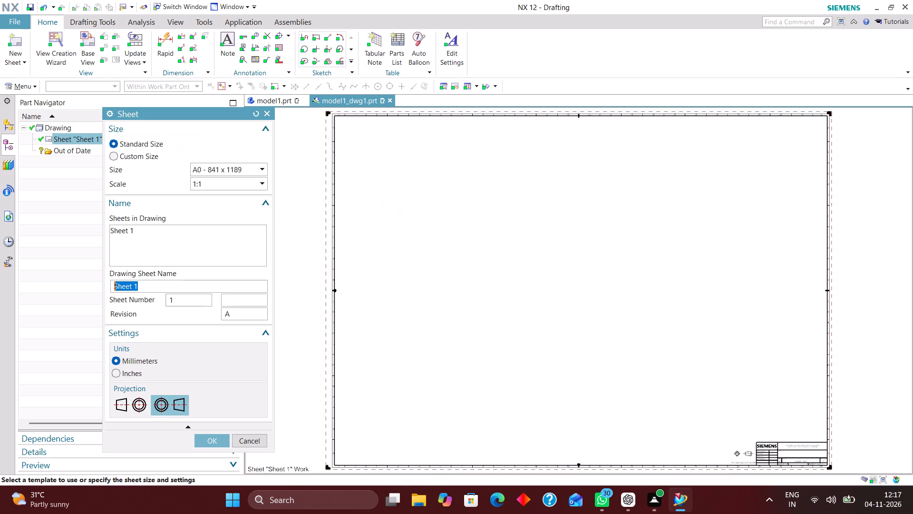
left_click(250, 169)
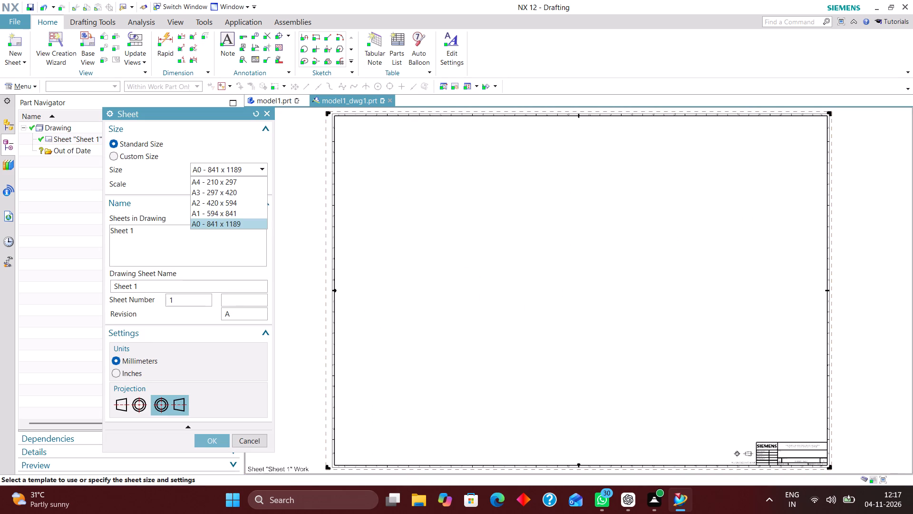
left_click(250, 169)
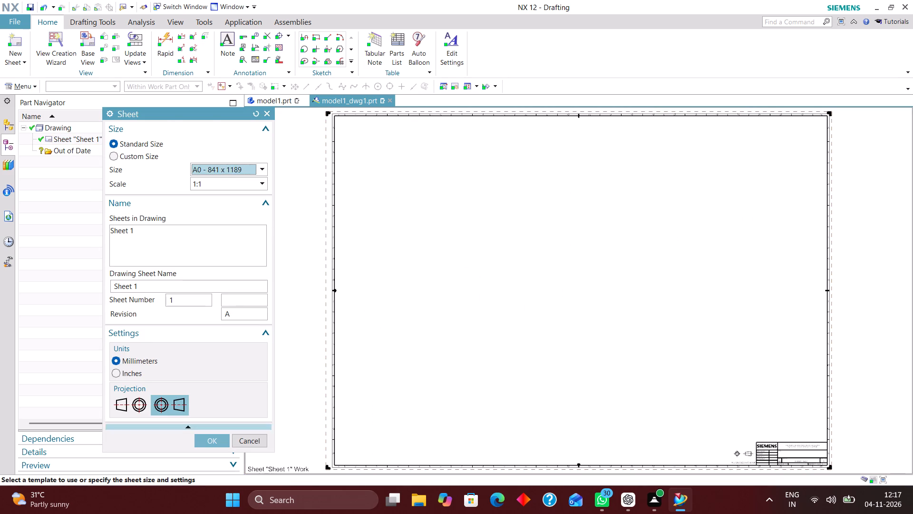
left_click(208, 440)
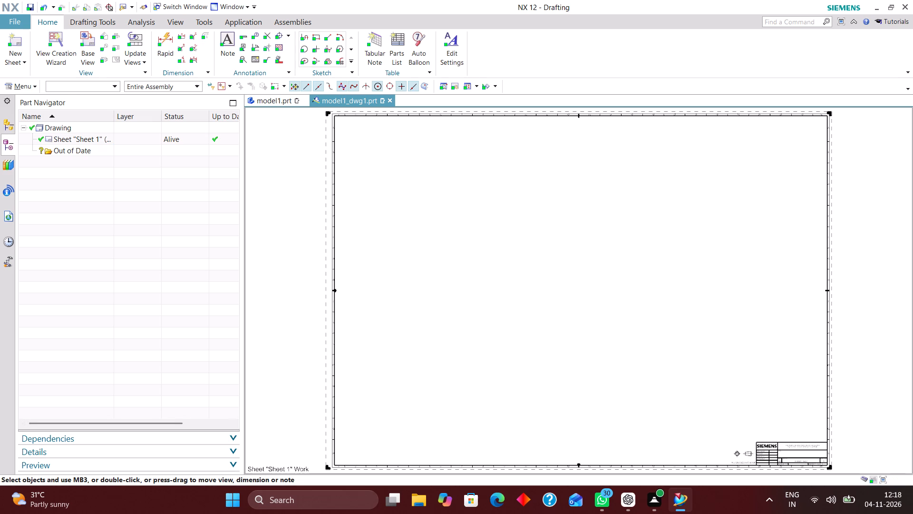
Place an Isometric base view of the pipe at 1:2 scale in the sheet's upper right area, without projected views.
left_click(85, 33)
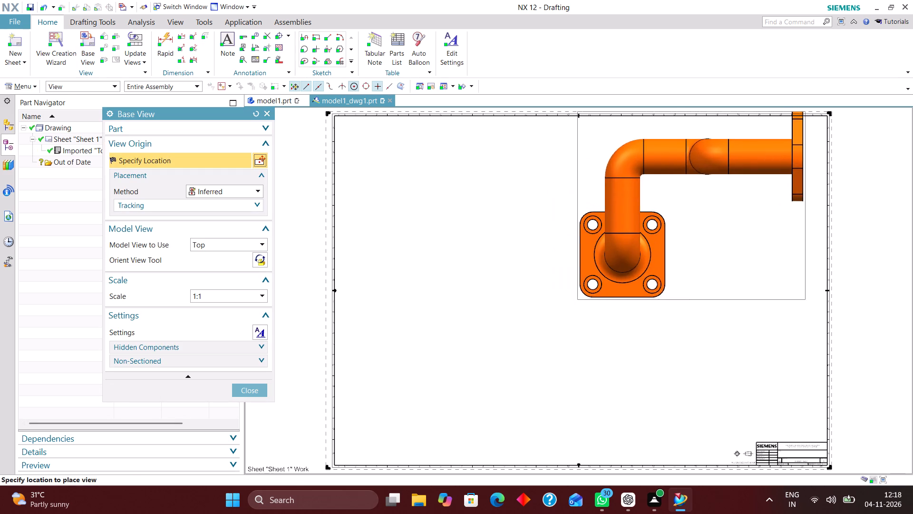
left_click(232, 243)
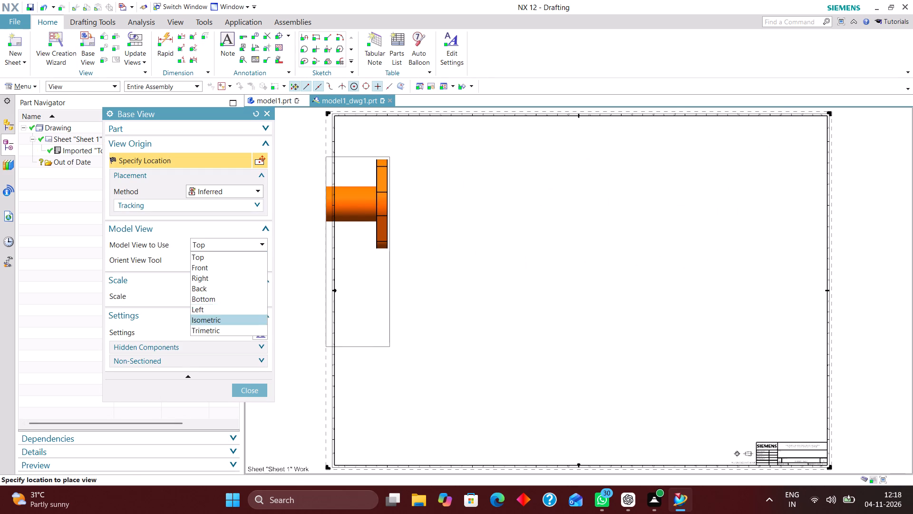
left_click(223, 321)
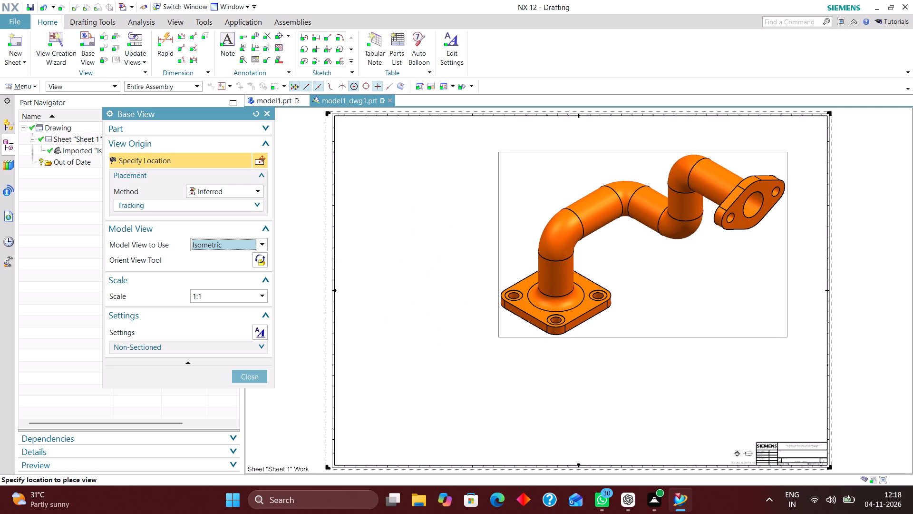
left_click(233, 293)
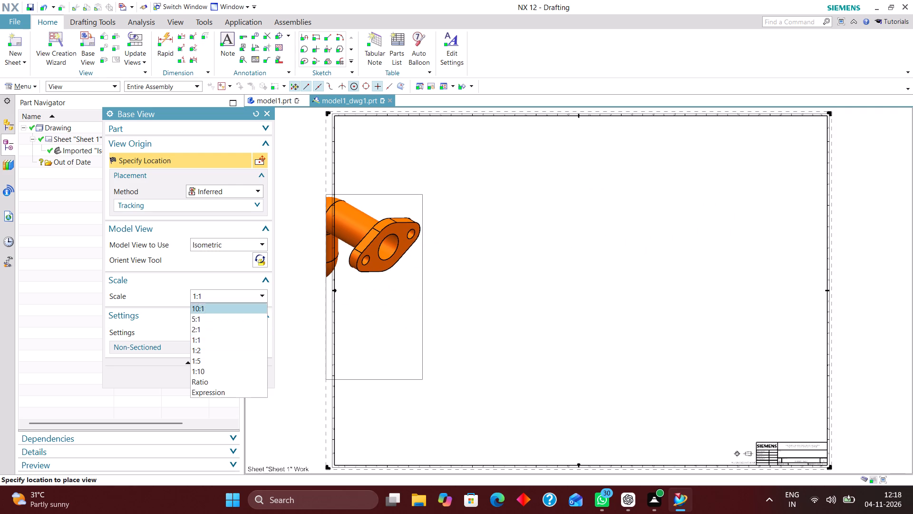
left_click(210, 347)
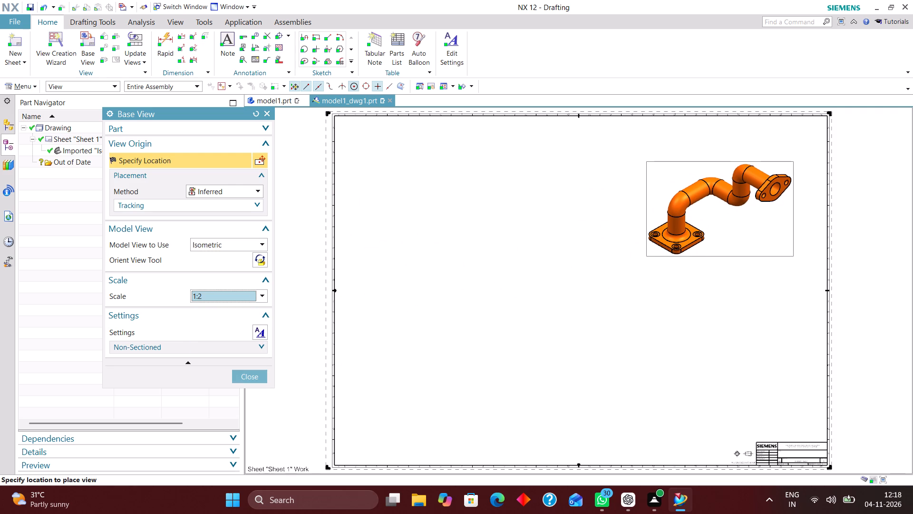
left_click(719, 205)
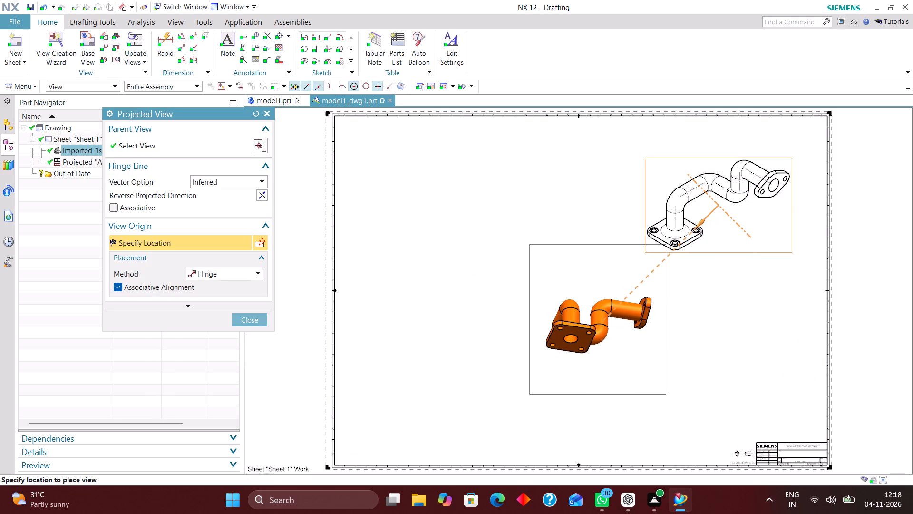
left_click(252, 317)
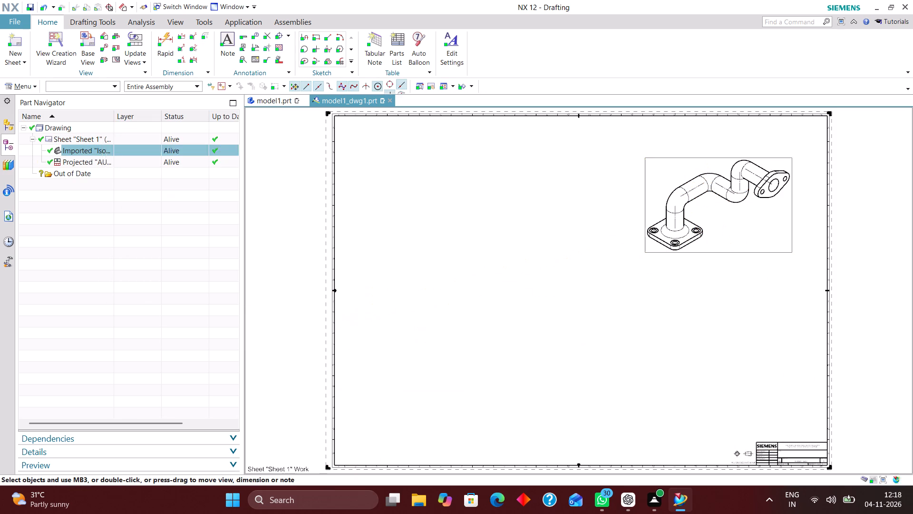
Place a Front base view of the pipe at 1:2 scale in the sheet's upper left area, without projected views.
left_click(88, 43)
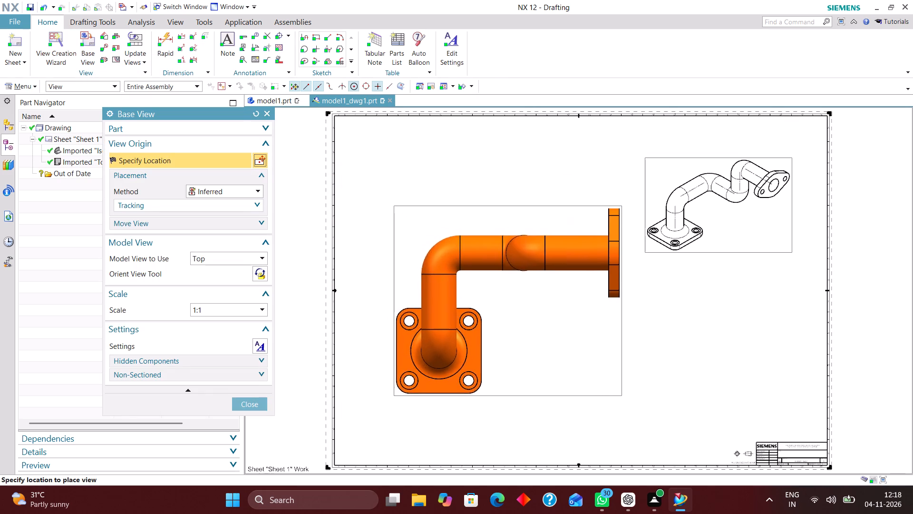
left_click(240, 259)
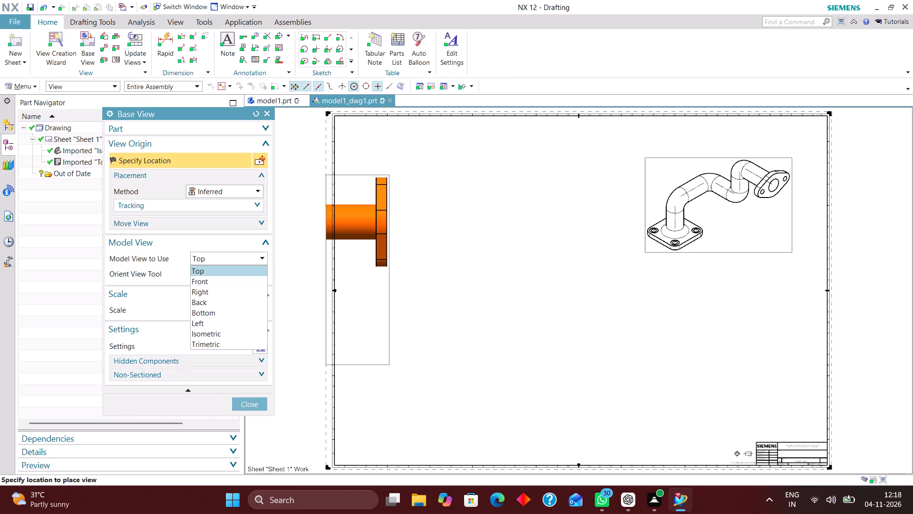
left_click(231, 279)
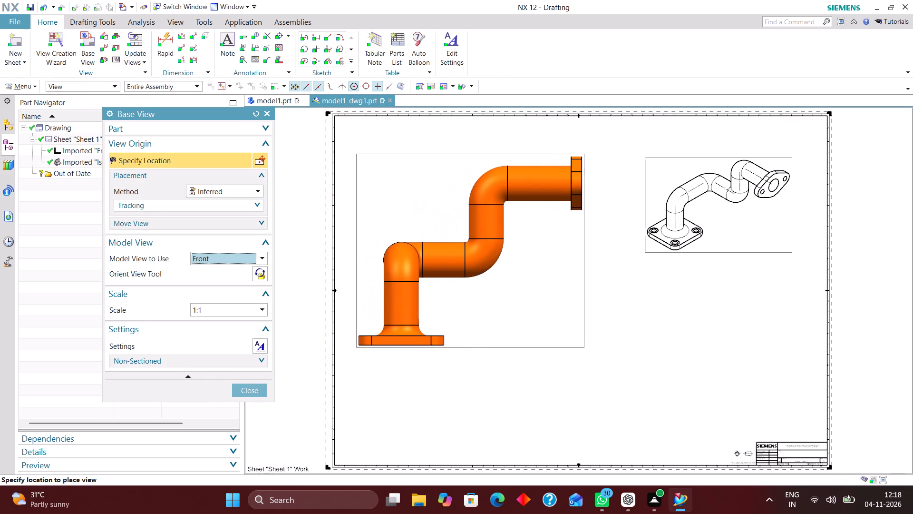
left_click(243, 312)
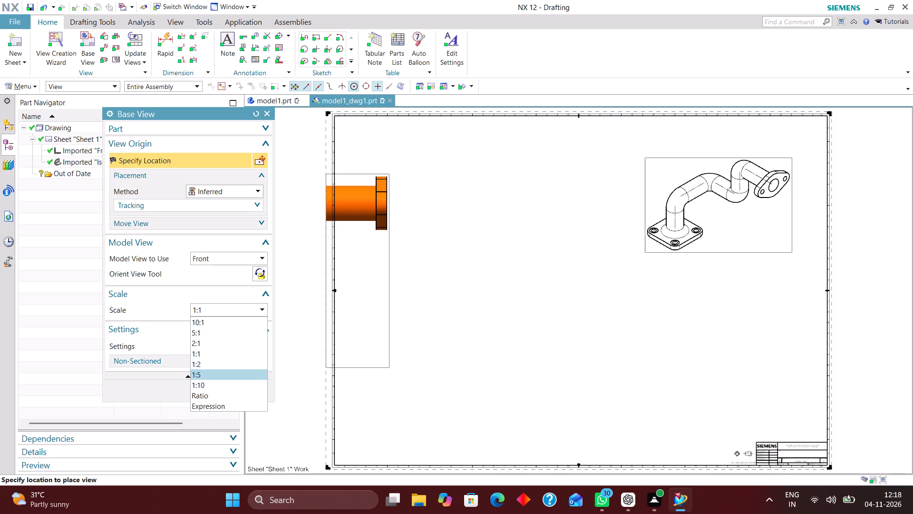
left_click(224, 365)
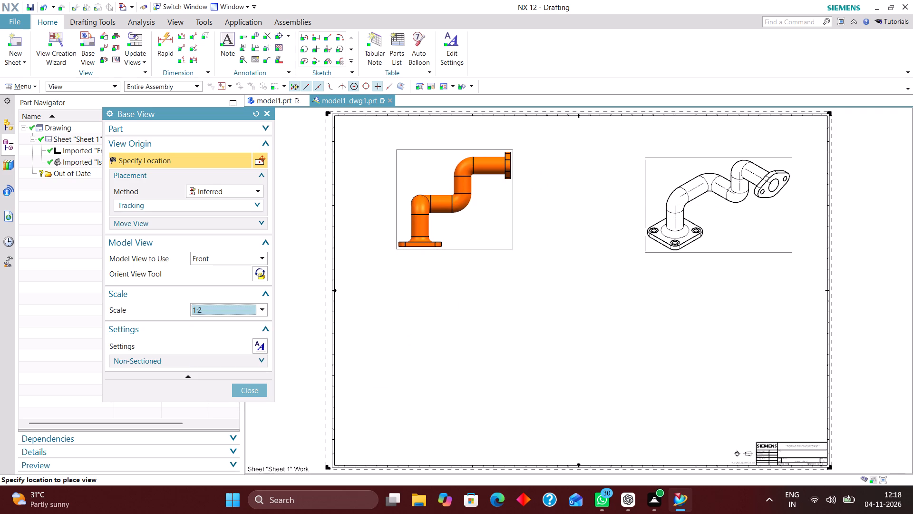
left_click(455, 199)
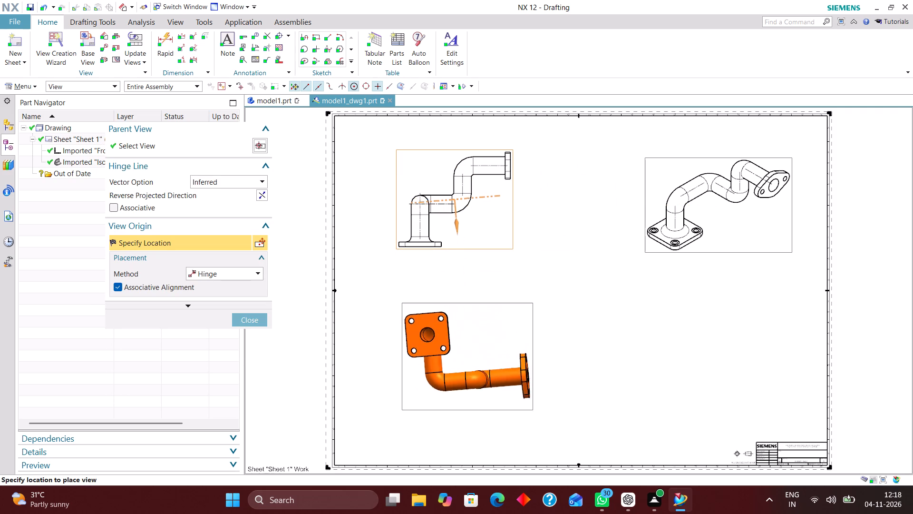
left_click(252, 322)
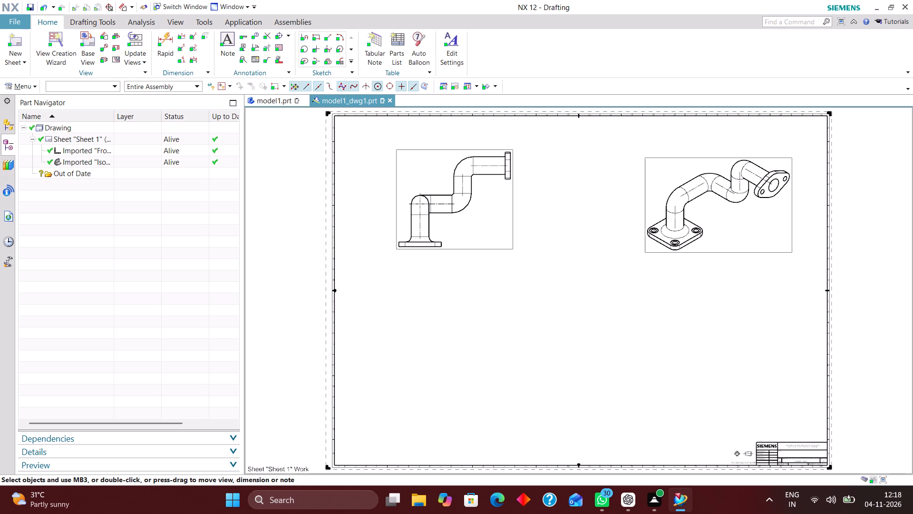
Switch back to the model1.prt part and view the complete pipe.
left_click(277, 102)
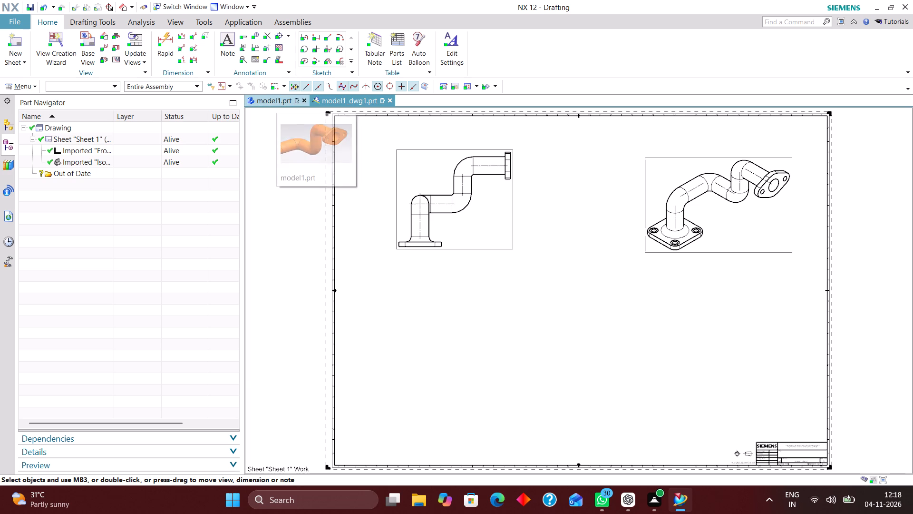
scroll(558, 267, "down", 9)
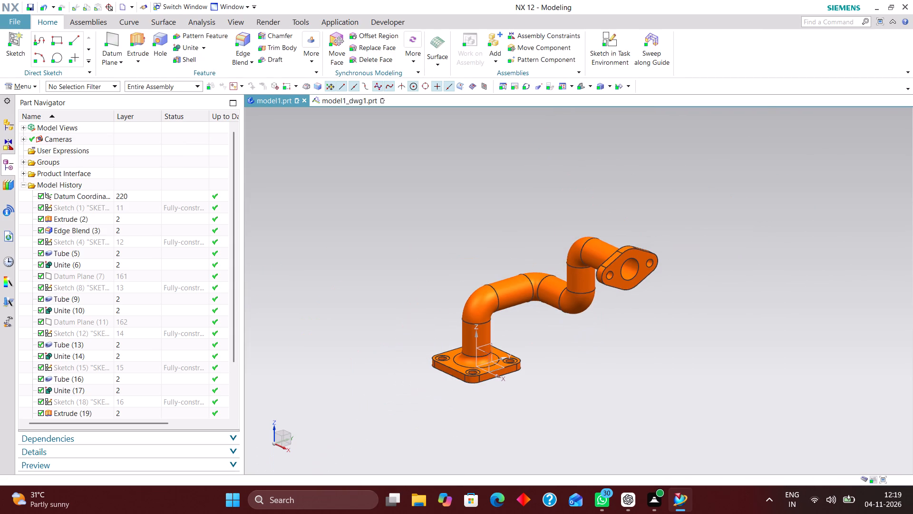
scroll(606, 338, "up", 1)
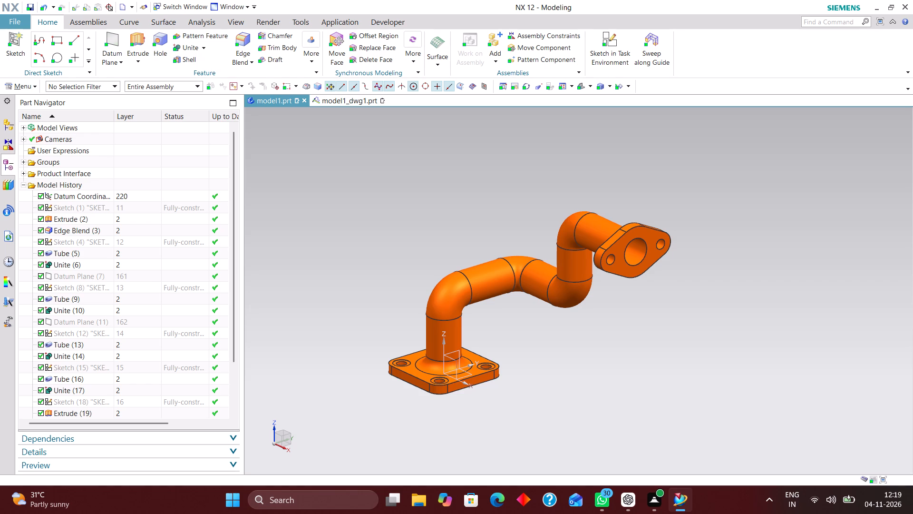
Switch back to the model1_dwg1.prt drawing and view the complete sheet.
left_click(351, 99)
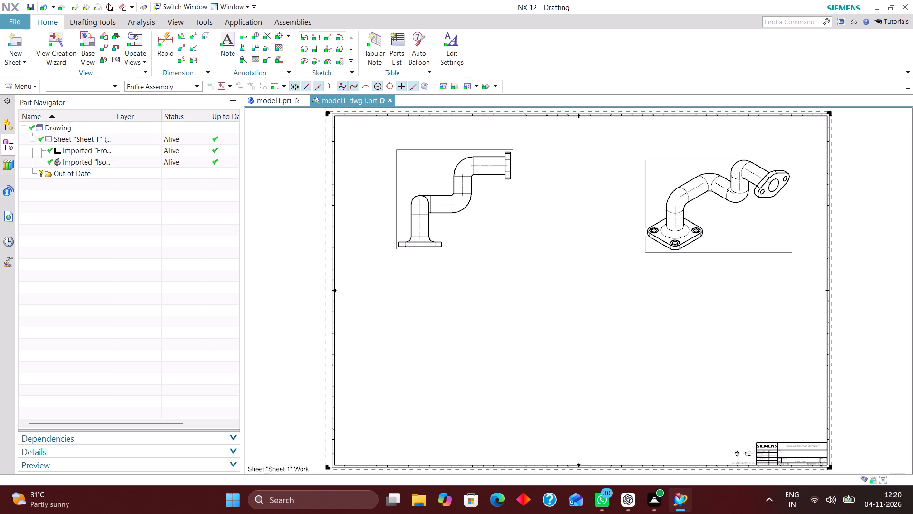
scroll(654, 281, "down", 2)
scroll(636, 287, "up", 4)
right_click_drag(598, 258, 485, 310)
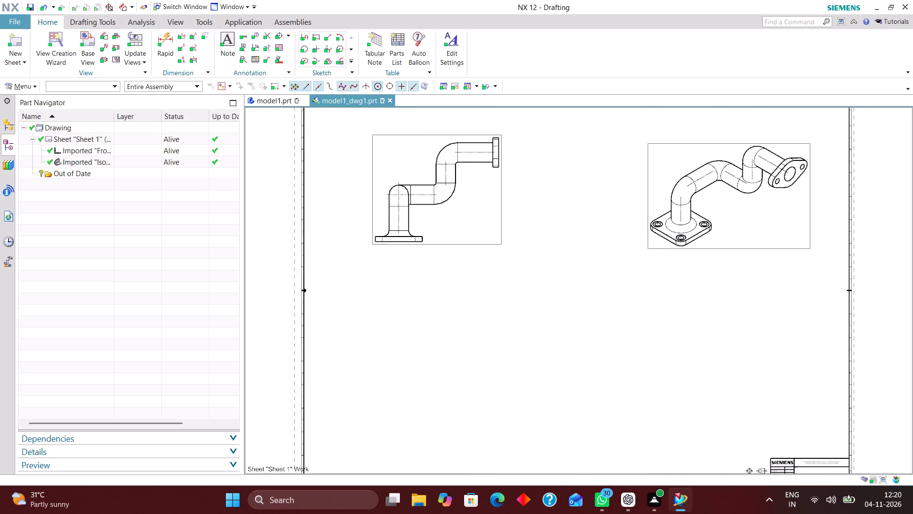
In the drafting preferences, set the arrowhead type for leaders and dimension side 1 to Open Arrow.
left_click(27, 89)
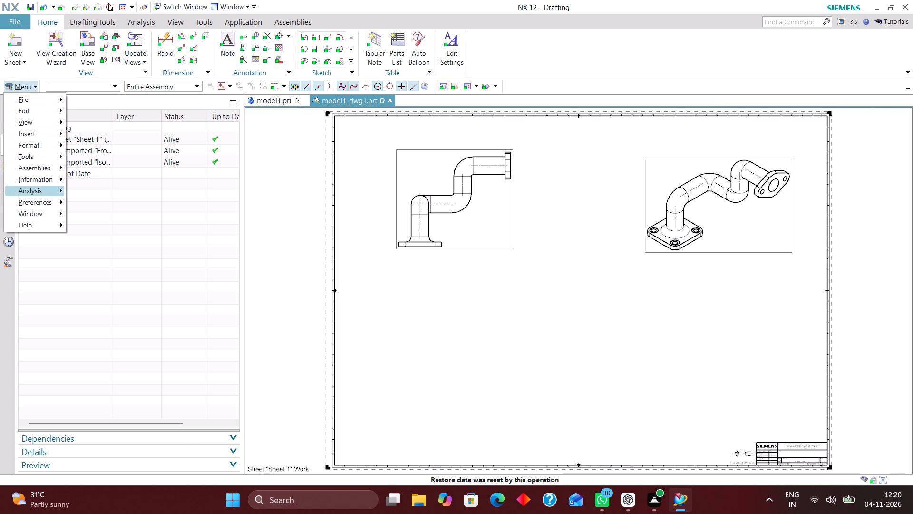
left_click(42, 202)
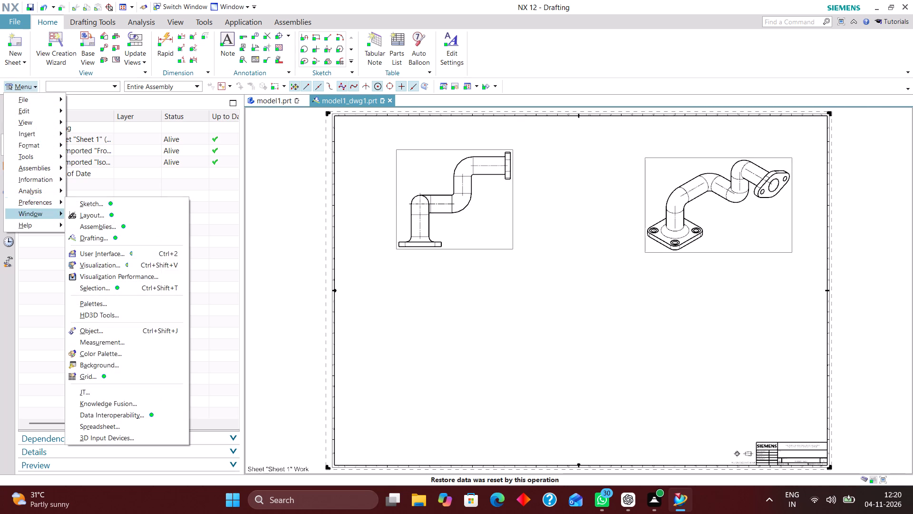
left_click(95, 240)
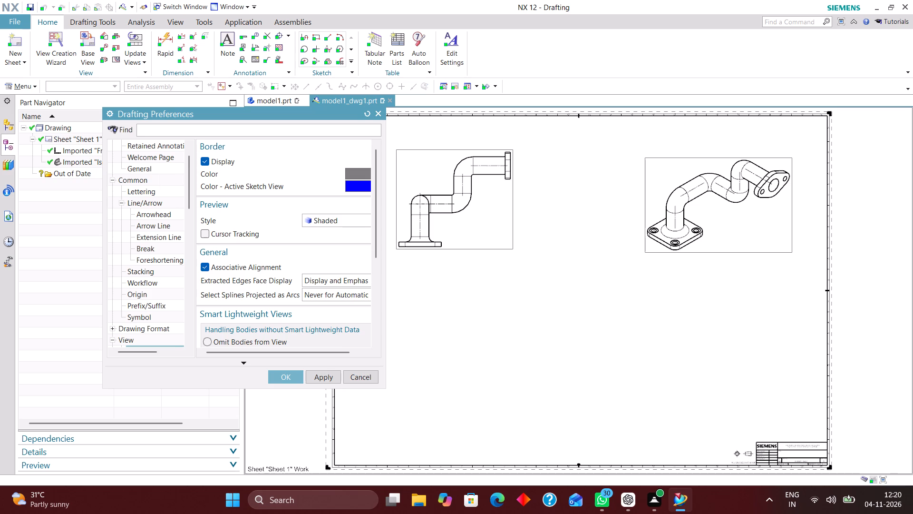
left_click(162, 216)
left_click(307, 237)
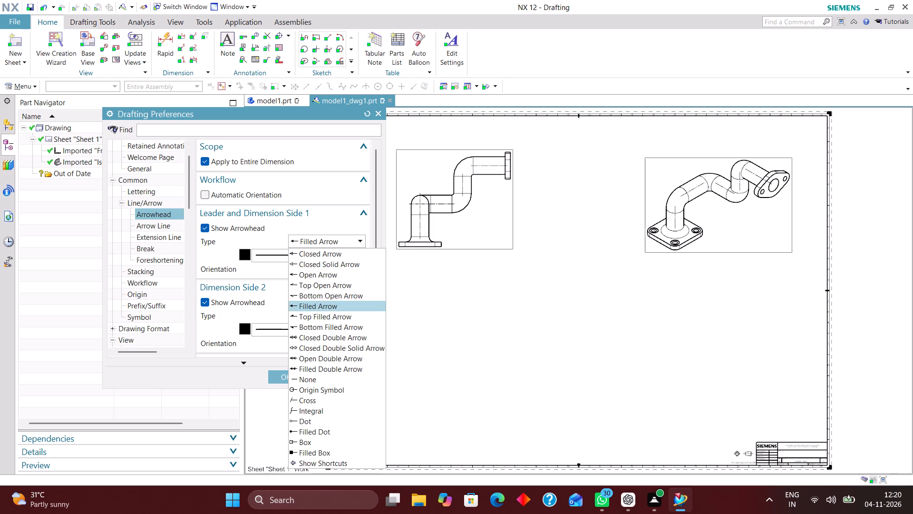
left_click(306, 272)
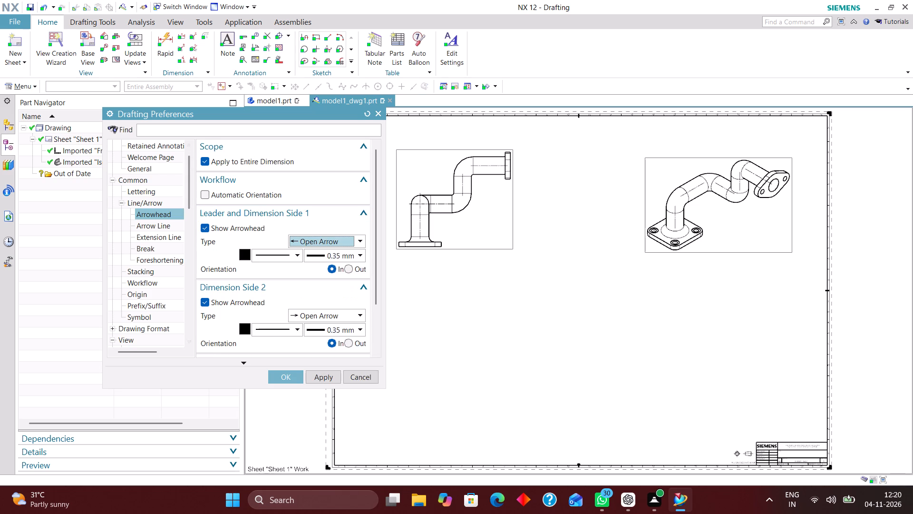
Set the extension line gap to 2 in the drafting preferences.
left_click(163, 238)
left_click_drag(329, 218, 479, 222)
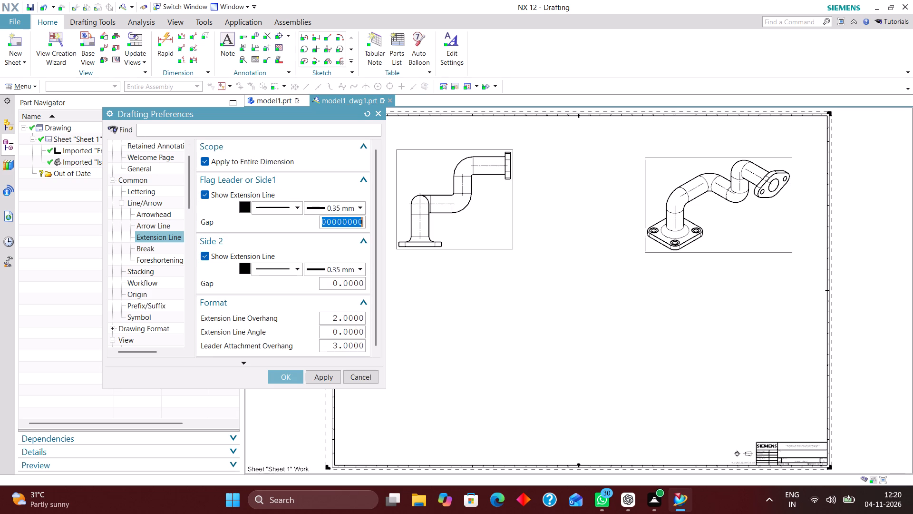
key("2")
key("Return")
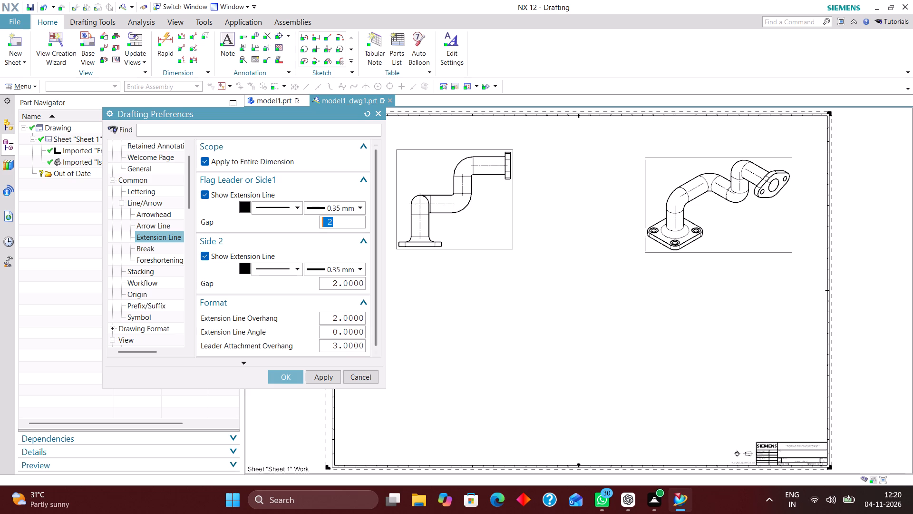
Change the decimal delimiter in the dimension text units settings and accept the drafting preferences.
scroll(165, 236, "down", 9)
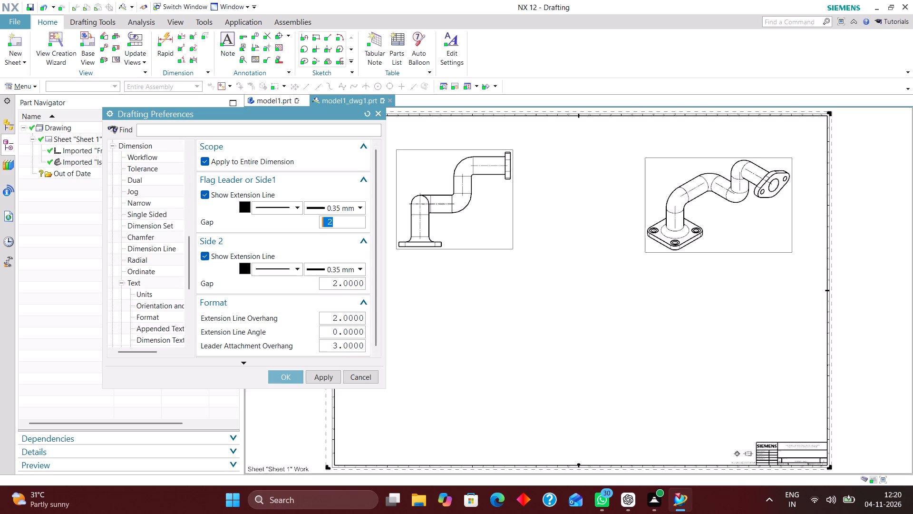
scroll(168, 274, "down", 11)
scroll(157, 316, "up", 3)
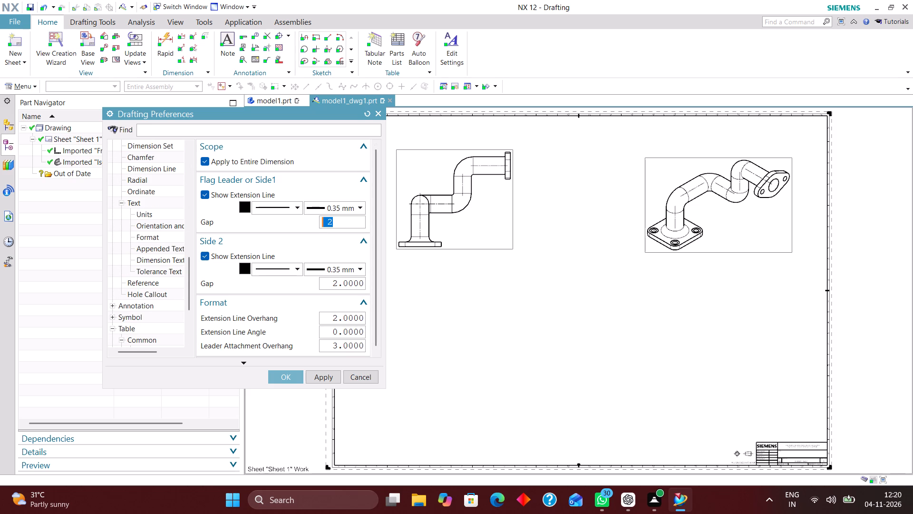
left_click(162, 216)
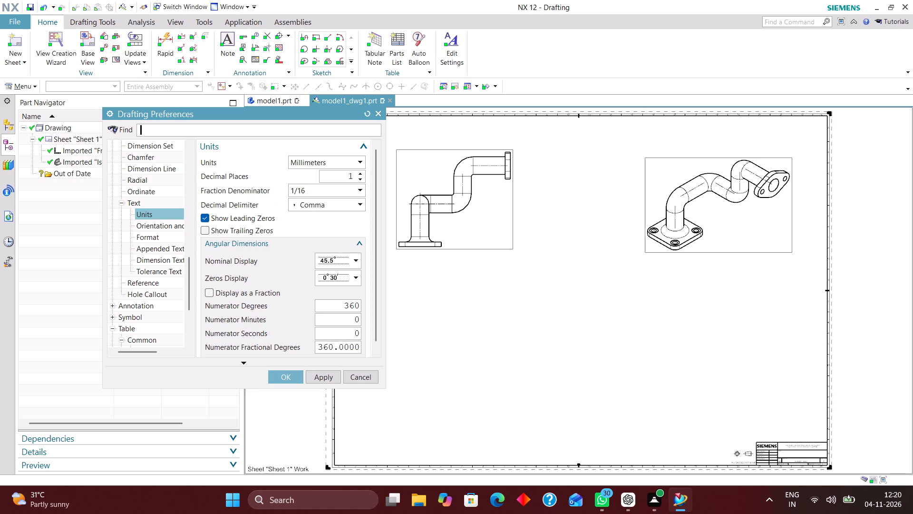
left_click(321, 202)
left_click(320, 216)
left_click(288, 379)
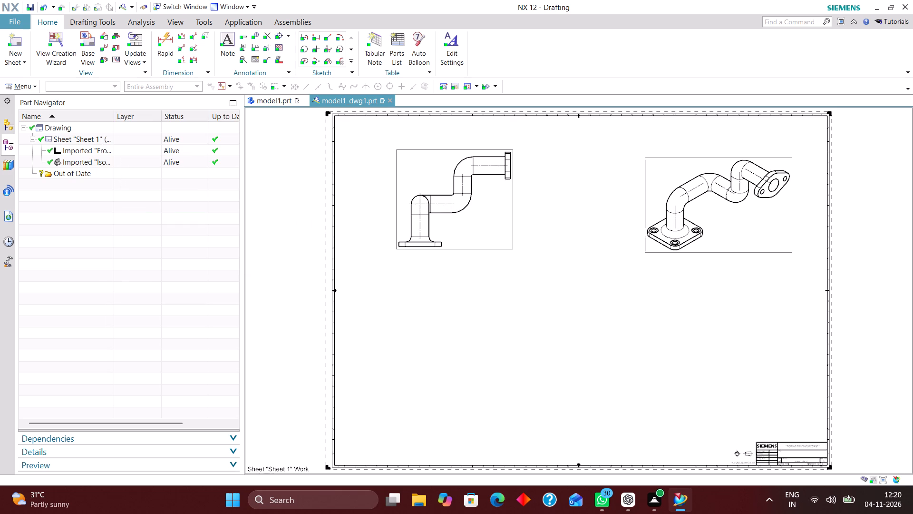
Move the Front view sideways along the upper part of the sheet, closer to the Isometric view.
scroll(566, 271, "up", 3)
right_click_drag(563, 258, 433, 335)
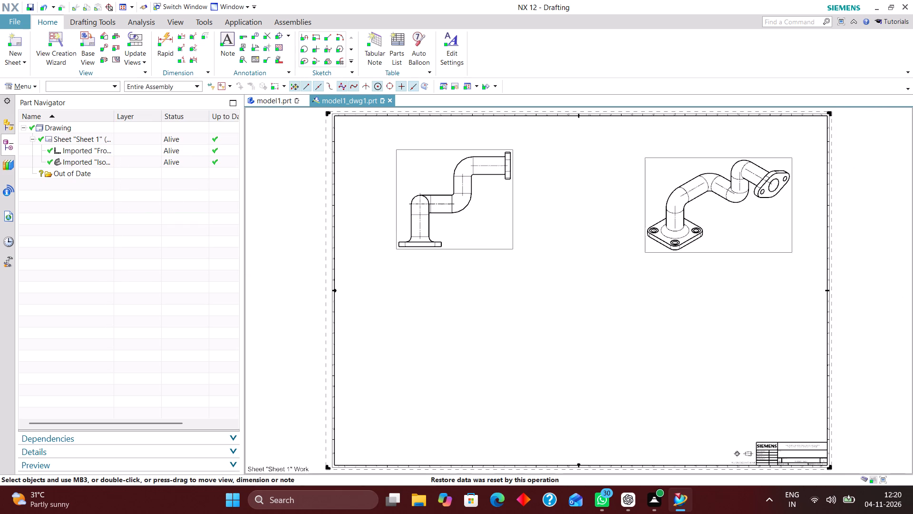
left_click_drag(511, 226, 520, 221)
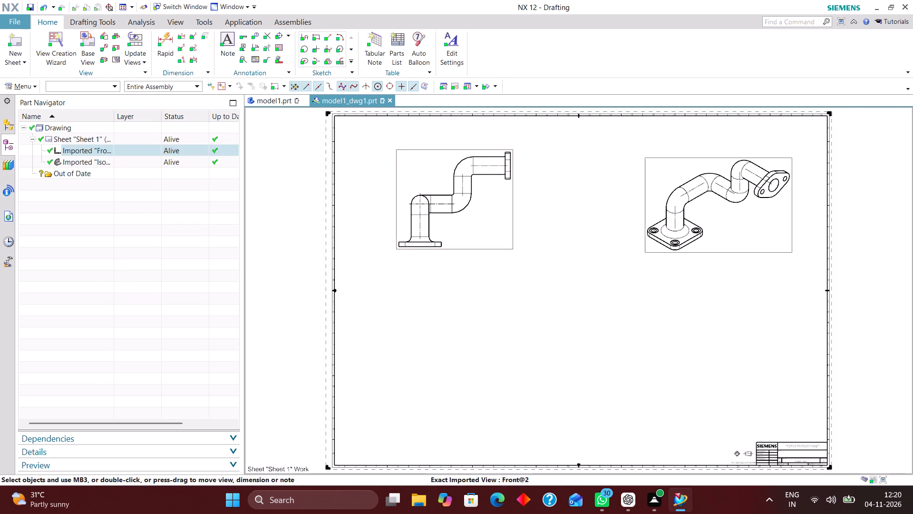
left_click_drag(520, 221, 558, 225)
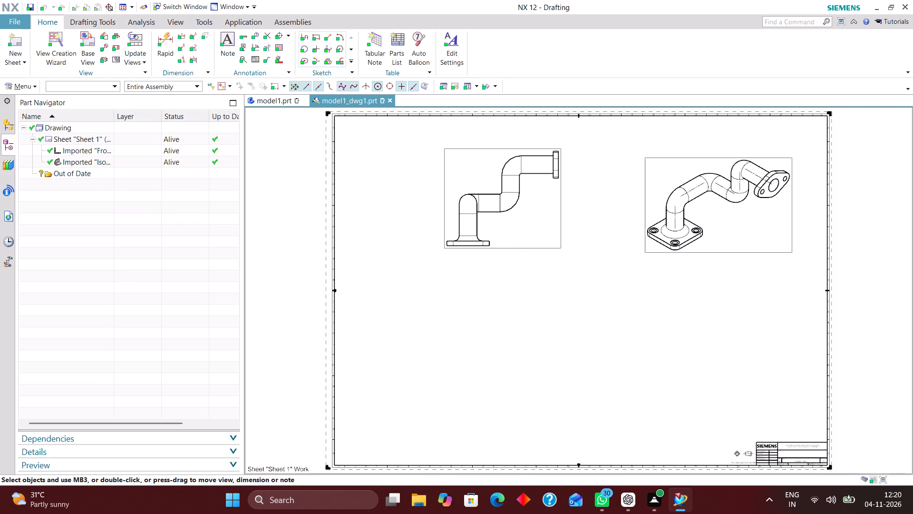
left_click_drag(558, 225, 554, 225)
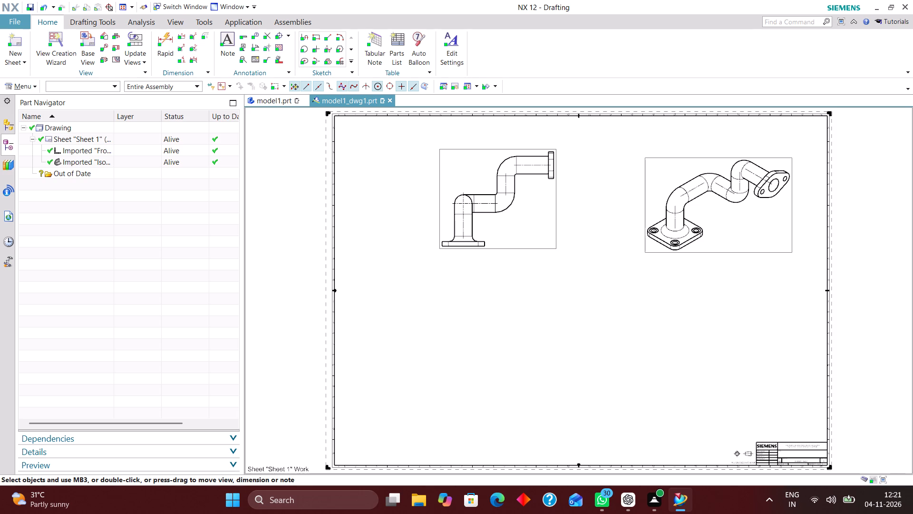
Examine the Front view up close and its placement beside the Isometric view on the sheet.
scroll(555, 273, "down", 2)
scroll(562, 257, "up", 4)
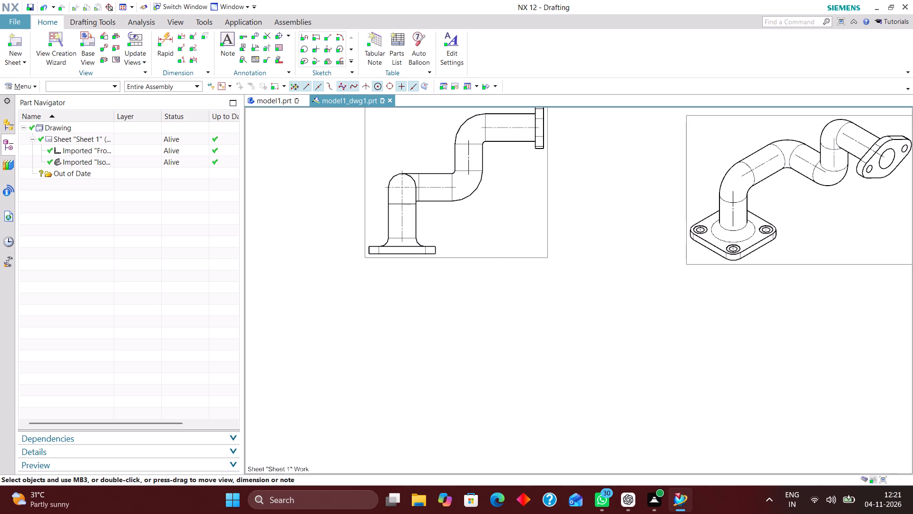
right_click_drag(609, 255, 511, 291)
scroll(495, 363, "down", 1)
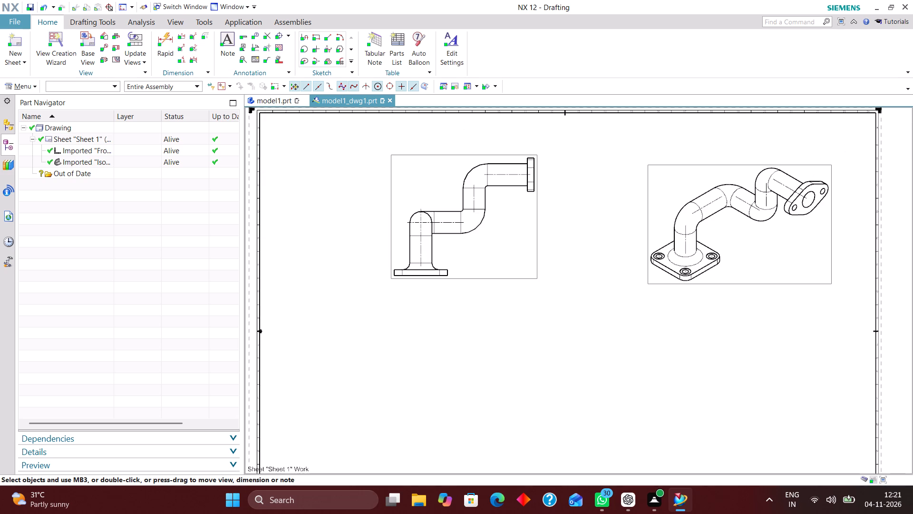
scroll(438, 226, "up", 2)
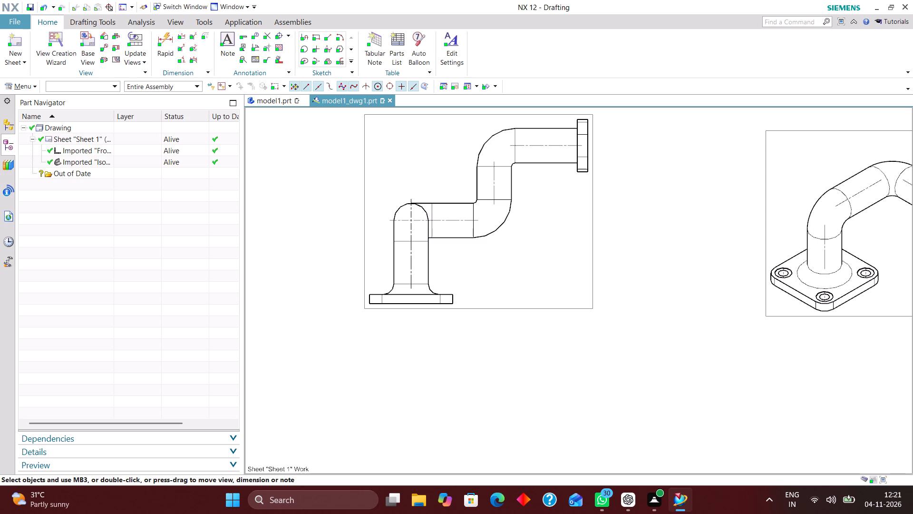
scroll(405, 307, "down", 1)
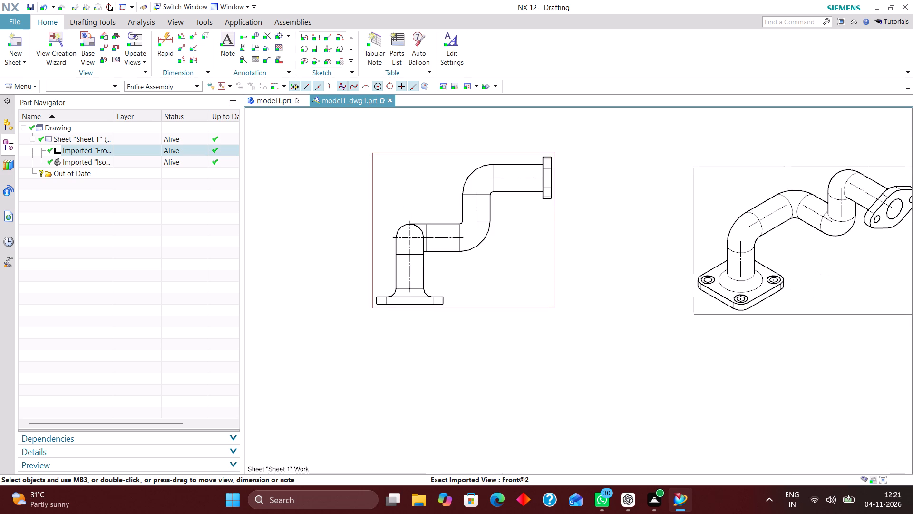
scroll(444, 316, "down", 2)
scroll(514, 305, "up", 2)
right_click_drag(565, 292, 516, 346)
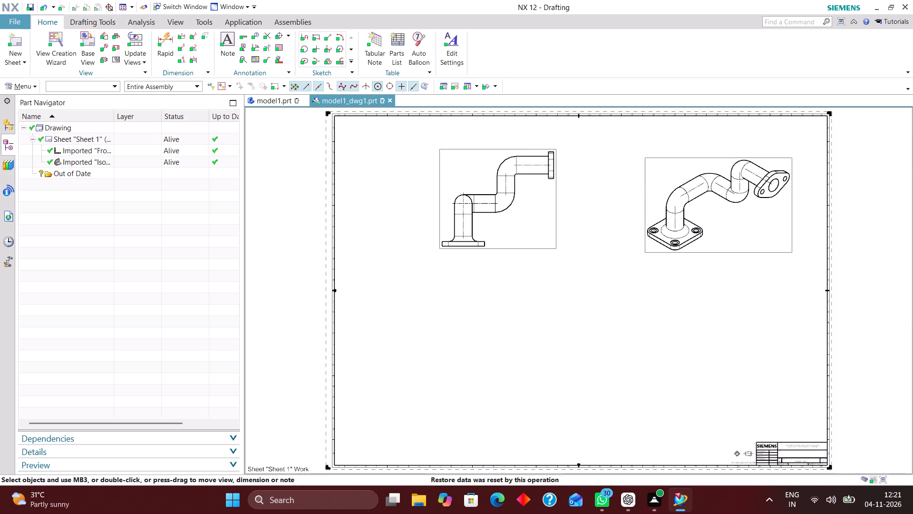
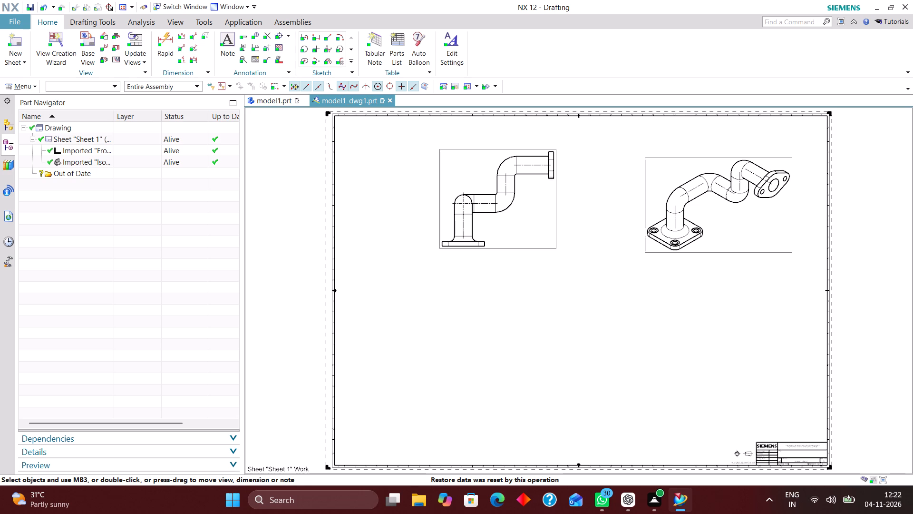
Move the Front view down to the lower part of the sheet, below the level of the Isometric view.
scroll(466, 206, "up", 3)
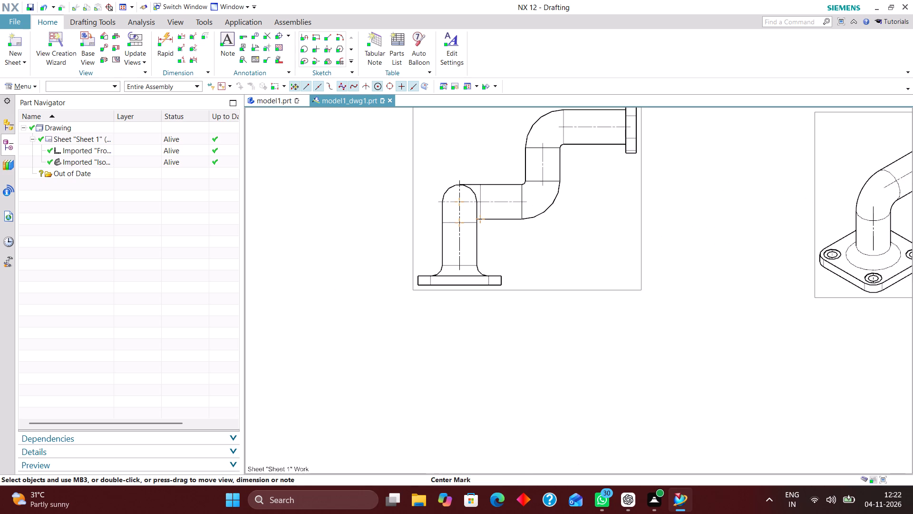
scroll(420, 283, "down", 4)
left_click_drag(488, 287, 474, 340)
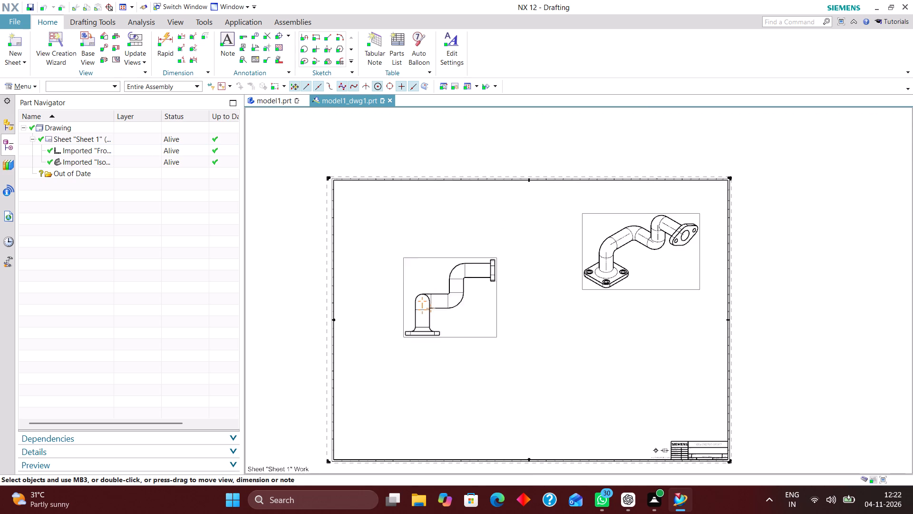
left_click_drag(474, 340, 473, 395)
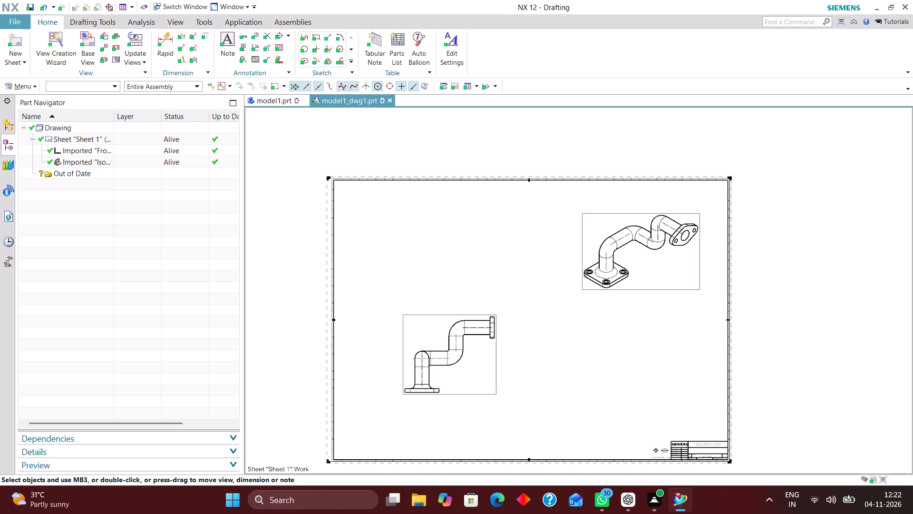
Sketch a stepped section line on the Front view from below the base flange, through the pipe bends, and out past the end flange.
left_click(118, 36)
left_click(423, 312)
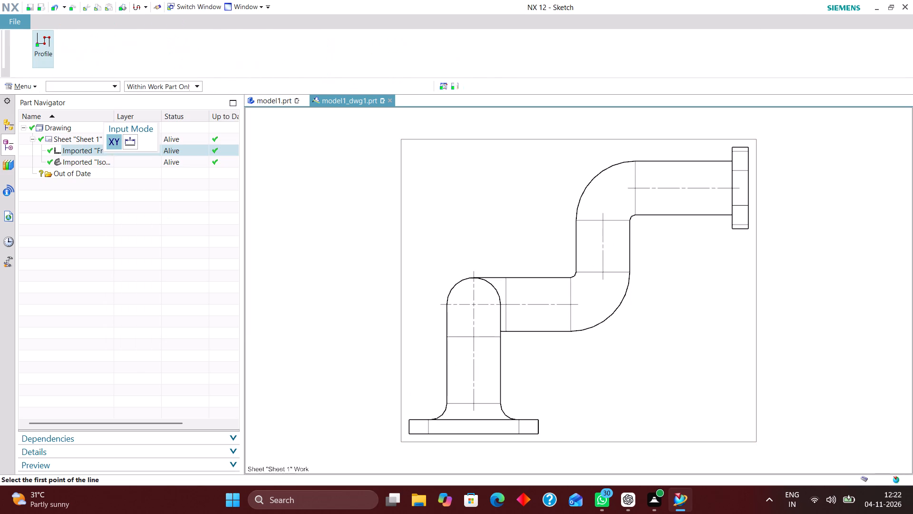
scroll(424, 210, "down", 1)
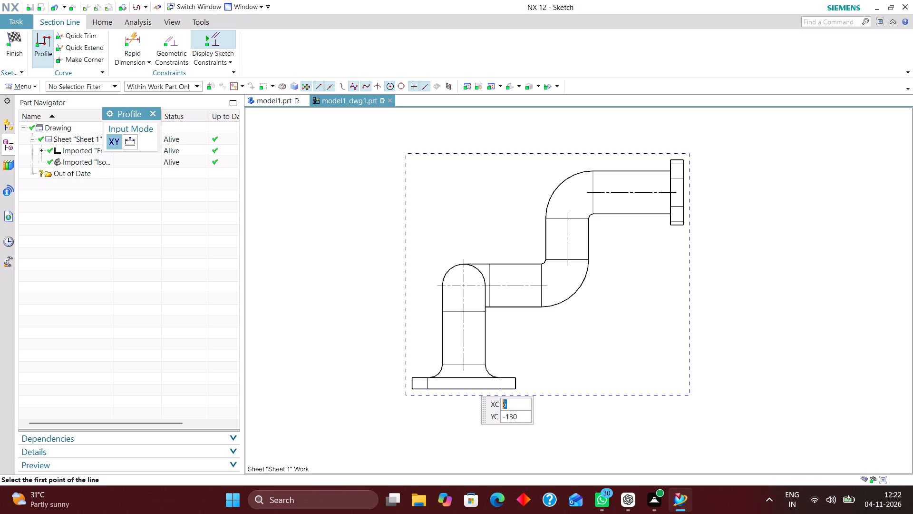
left_click(466, 457)
left_click(466, 290)
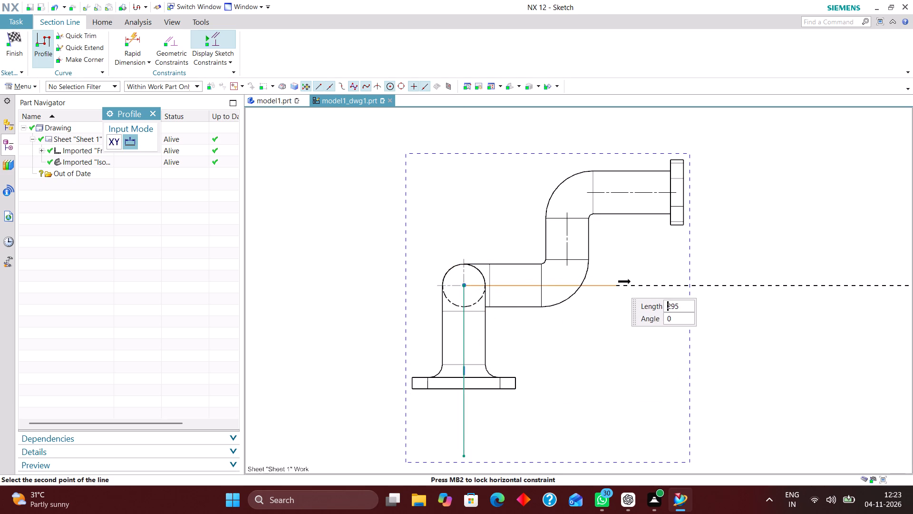
left_click(554, 284)
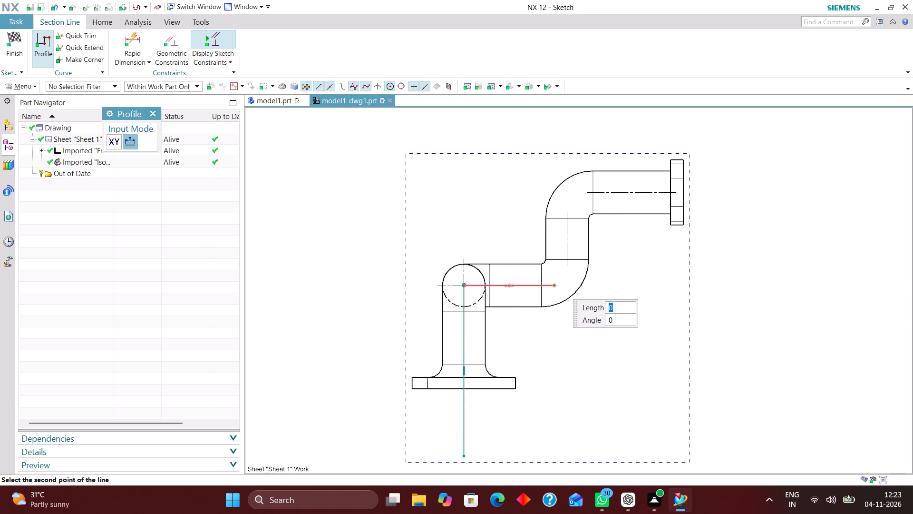
left_click(556, 285)
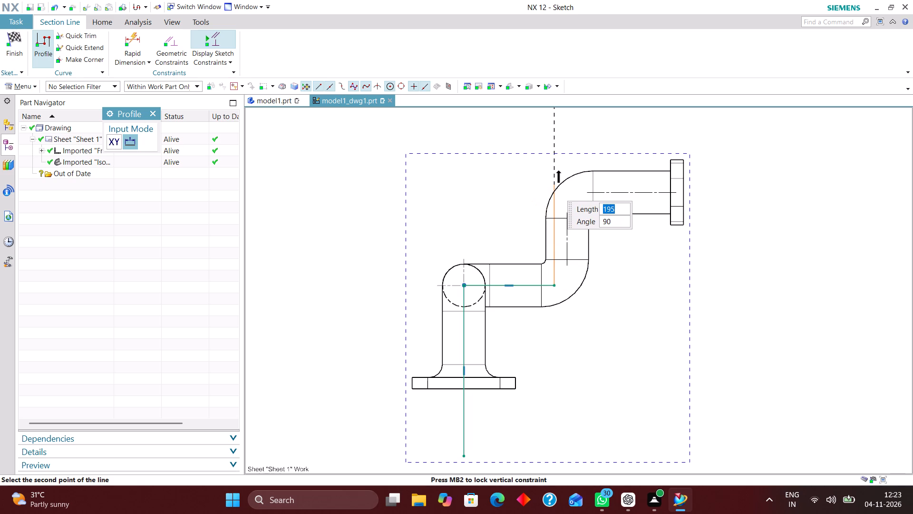
left_click(552, 185)
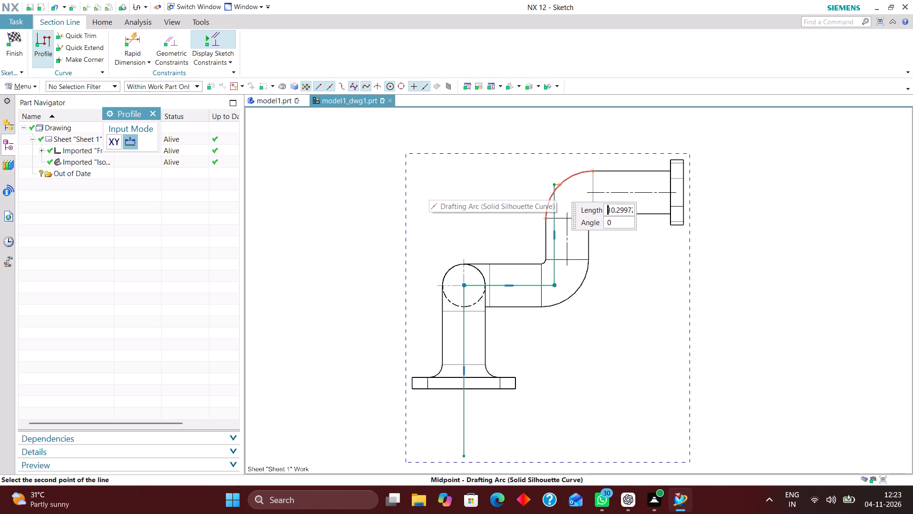
left_click(554, 185)
left_click(734, 182)
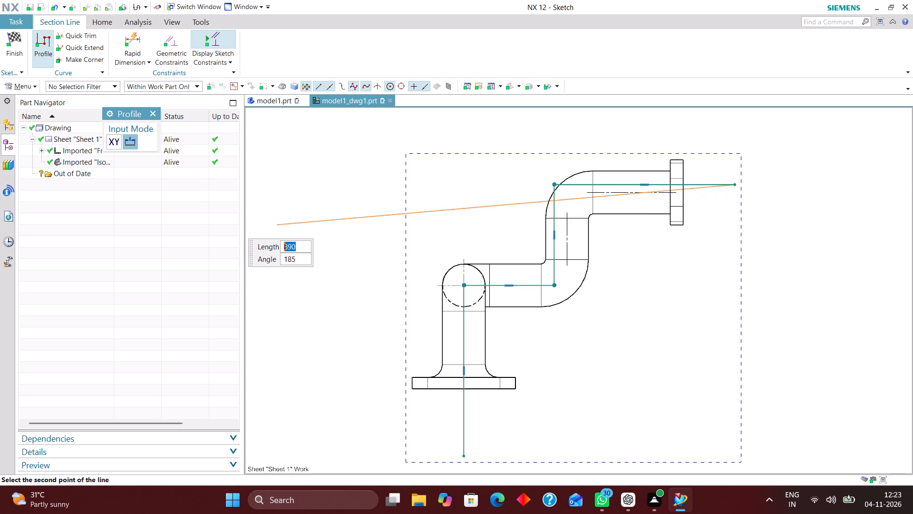
left_click(153, 115)
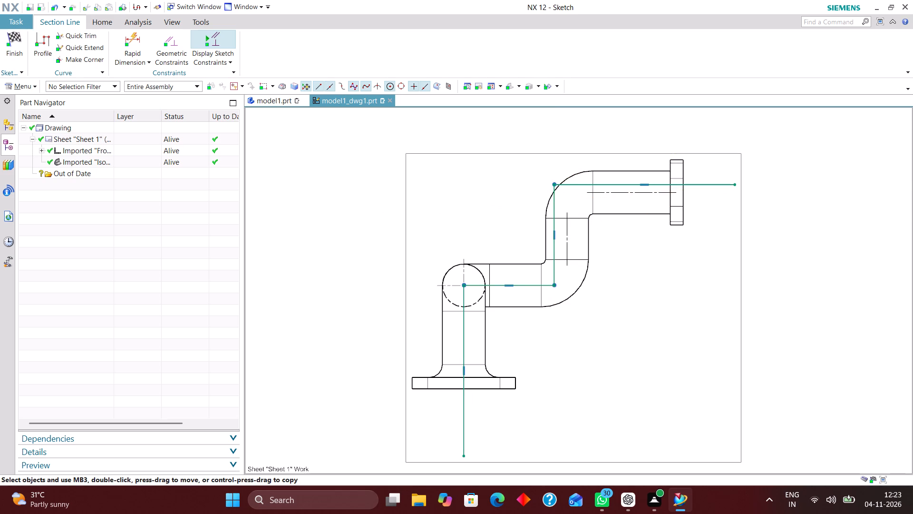
Shift the section line's middle vertical segment onto the centreline of the middle vertical pipe.
scroll(367, 199, "down", 2)
scroll(414, 245, "up", 5)
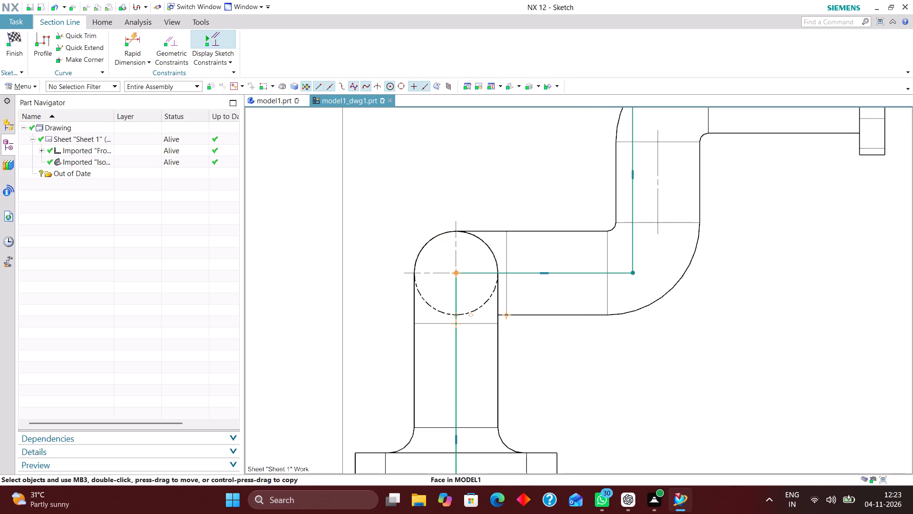
right_click_drag(462, 279, 301, 267)
left_click_drag(577, 272, 589, 281)
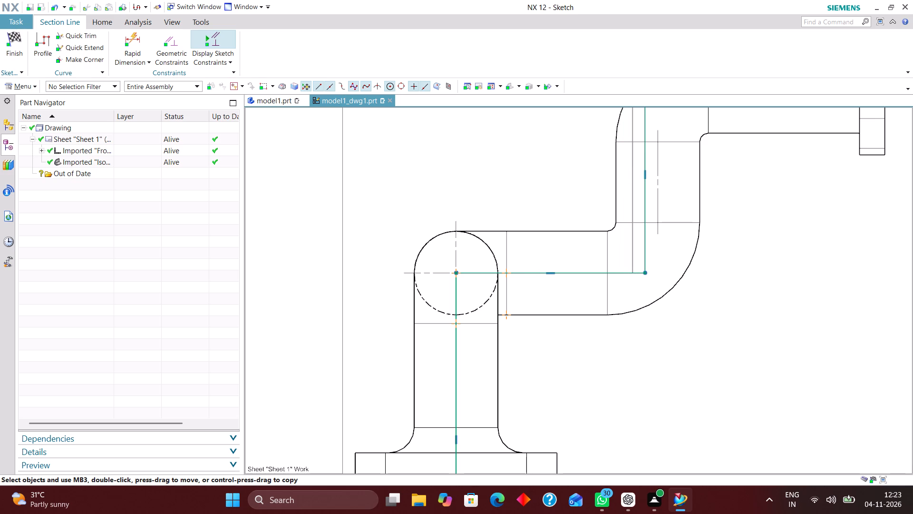
left_click_drag(589, 281, 587, 282)
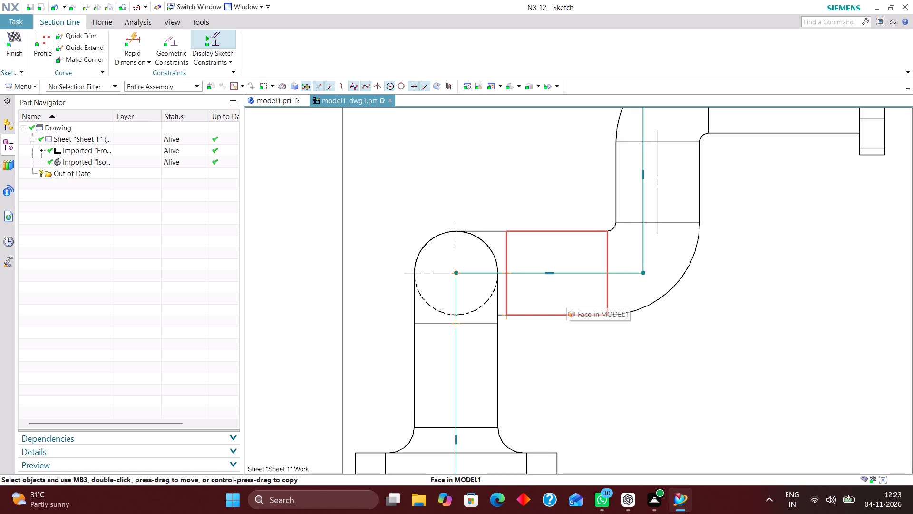
scroll(462, 314, "down", 2)
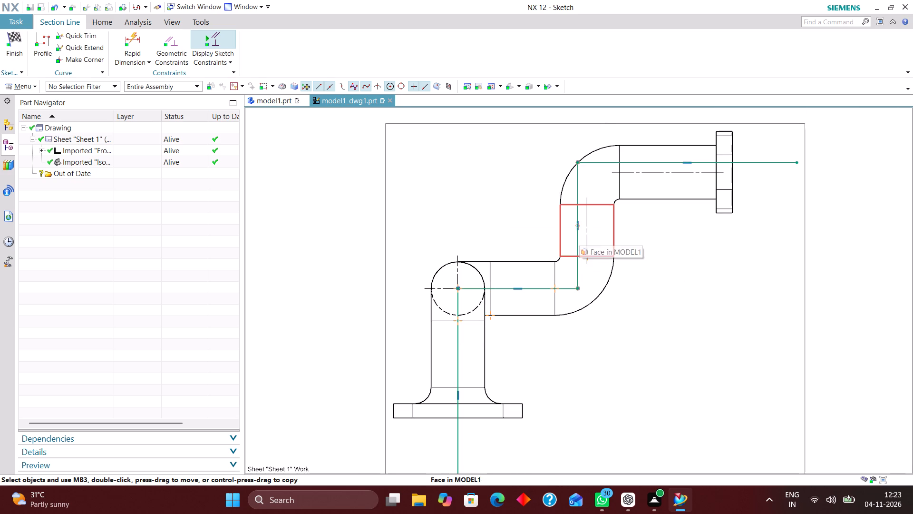
left_click_drag(579, 233, 586, 236)
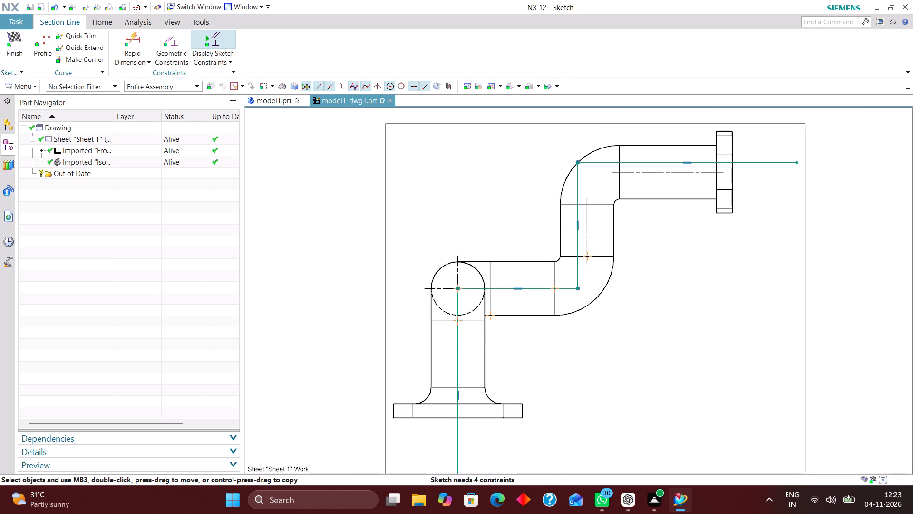
left_click_drag(577, 226, 586, 225)
Shift the section line's upper horizontal segment onto the upper pipe's centreline and shorten its outer end.
scroll(456, 256, "down", 3)
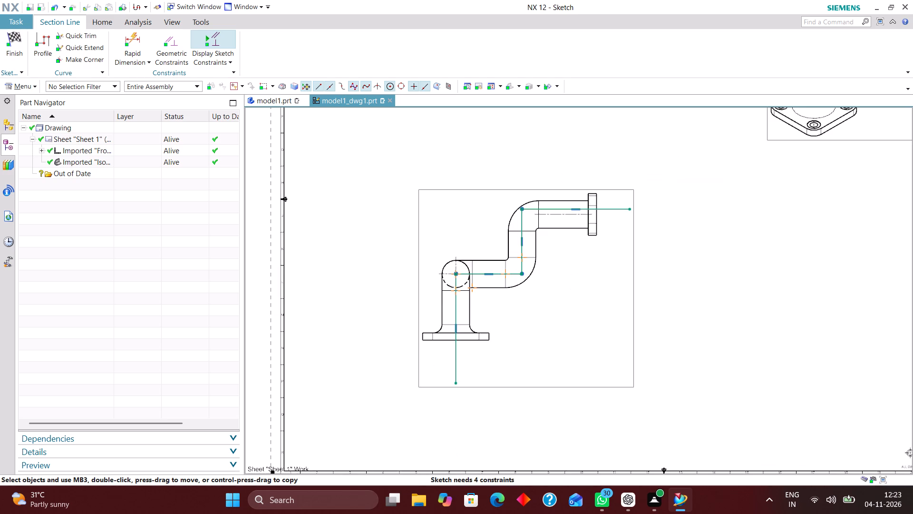
scroll(631, 213, "up", 3)
left_click_drag(627, 204, 611, 215)
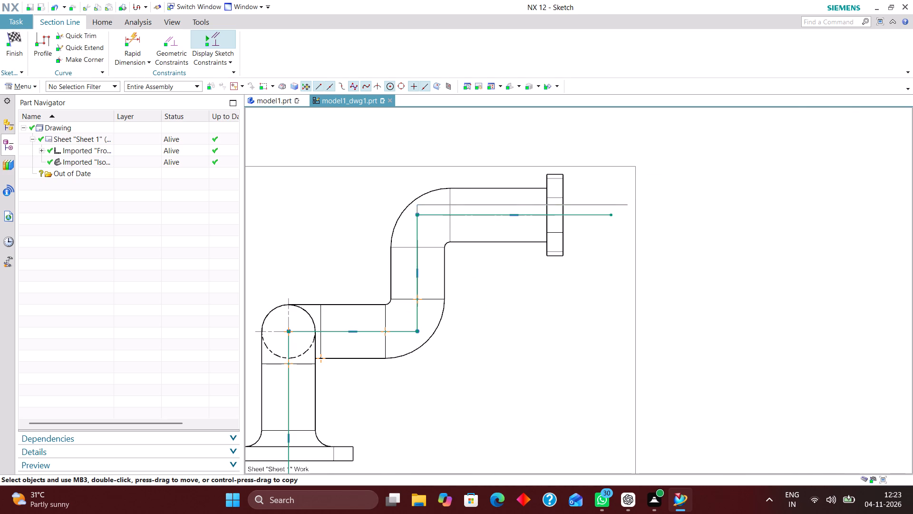
left_click_drag(611, 215, 611, 215)
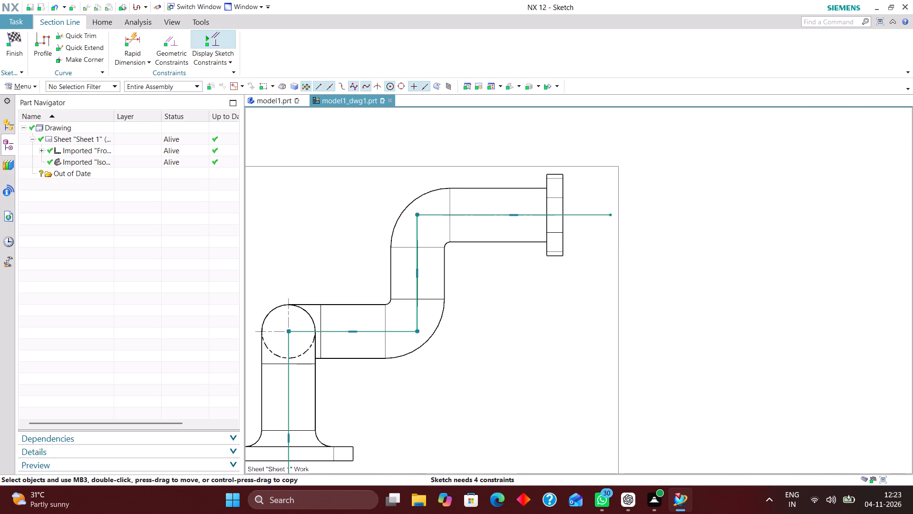
Shorten the section line's lower end below the base flange, finish the sketch and accept the stand-alone section line.
scroll(575, 297, "down", 4)
scroll(505, 370, "up", 3)
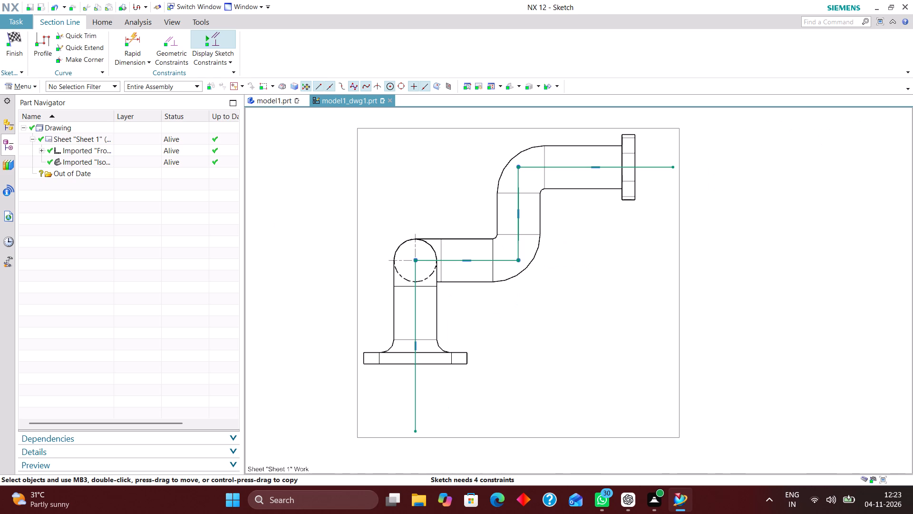
left_click_drag(415, 430, 415, 416)
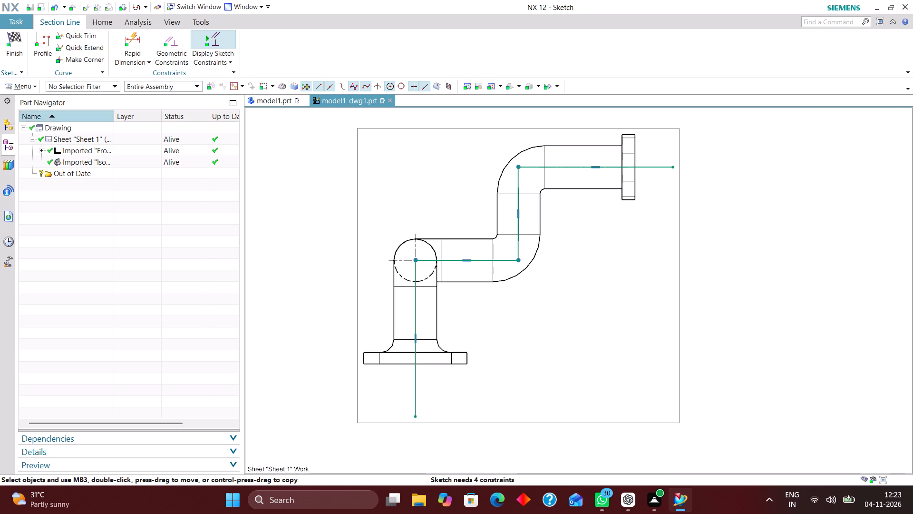
left_click(16, 42)
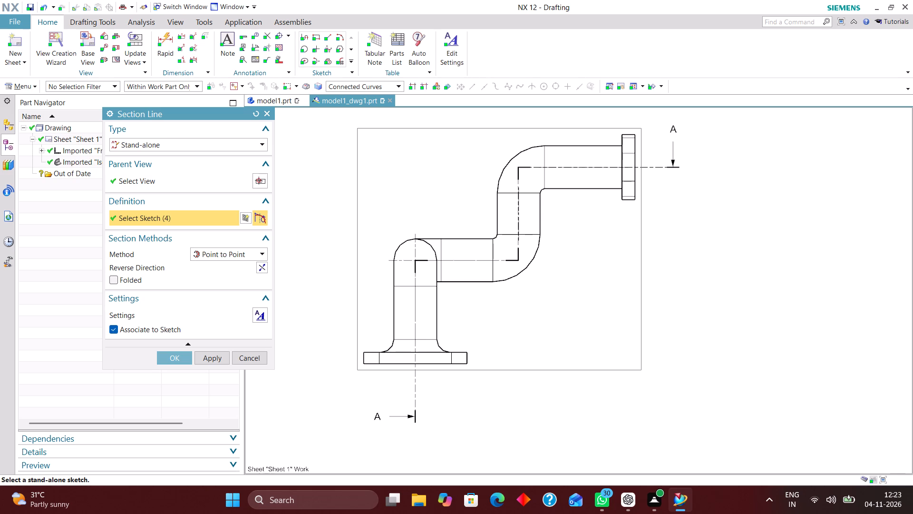
left_click(172, 357)
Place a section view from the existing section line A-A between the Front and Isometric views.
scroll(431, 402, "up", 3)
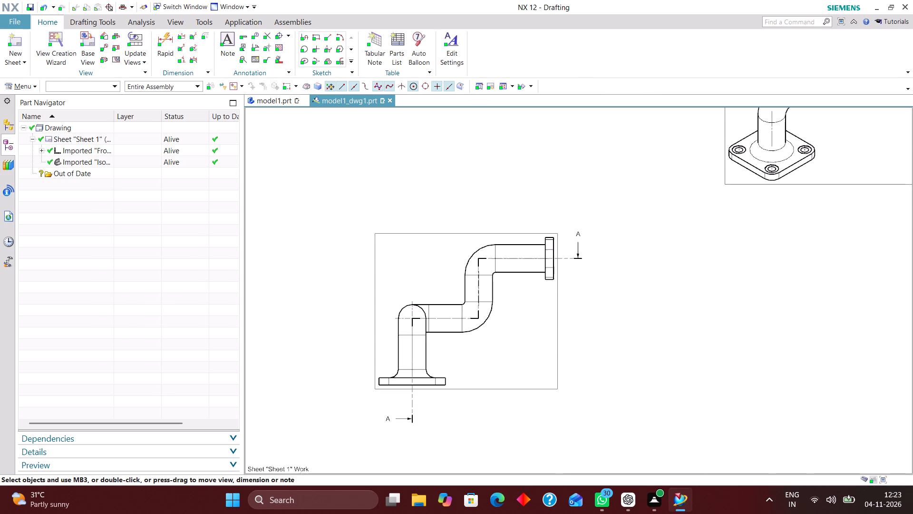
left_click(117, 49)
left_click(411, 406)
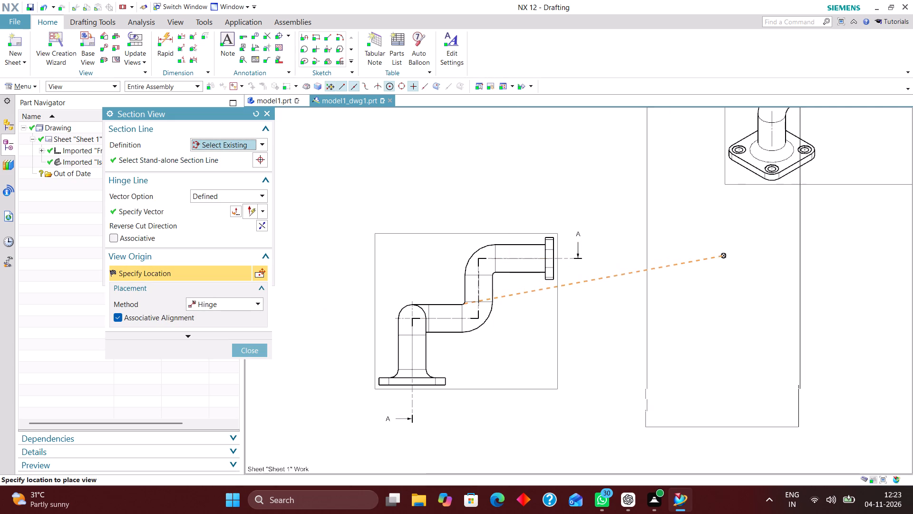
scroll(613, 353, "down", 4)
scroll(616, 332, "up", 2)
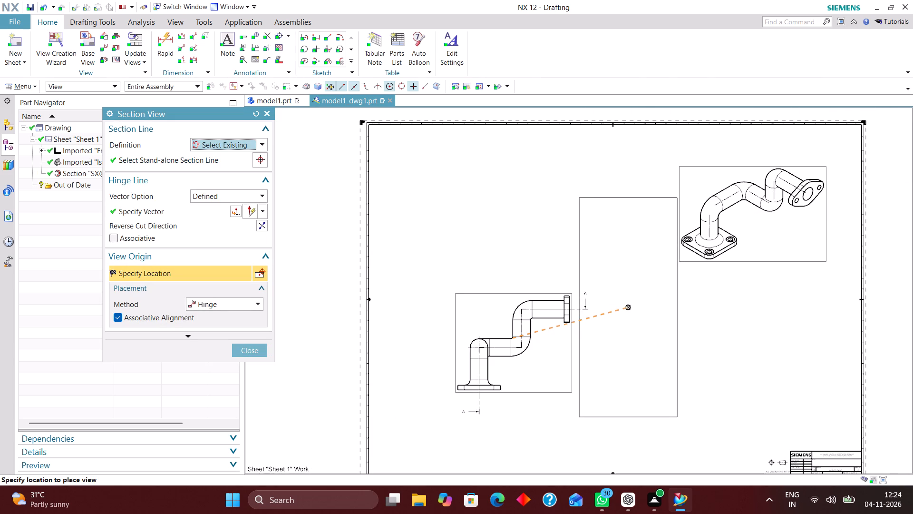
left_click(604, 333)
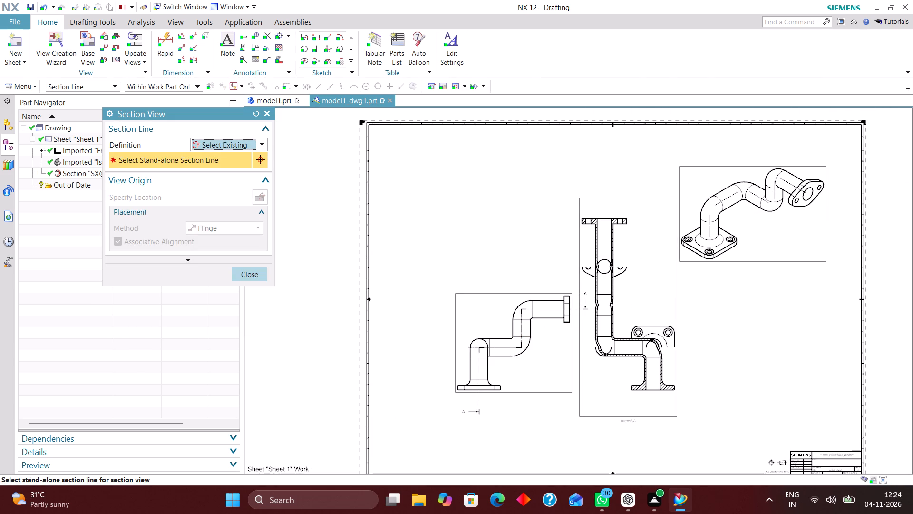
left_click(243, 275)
Move the Front view sideways, farther from the section view.
left_click_drag(453, 344, 438, 341)
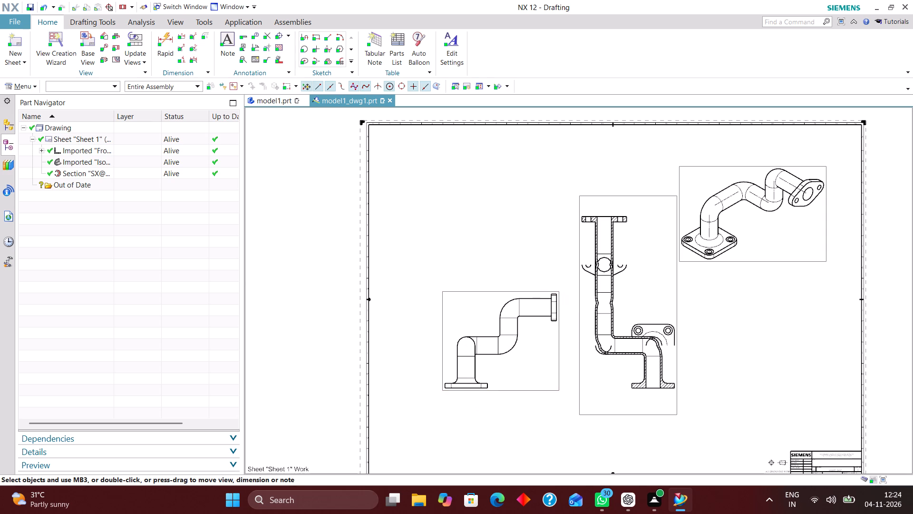
left_click_drag(438, 341, 424, 340)
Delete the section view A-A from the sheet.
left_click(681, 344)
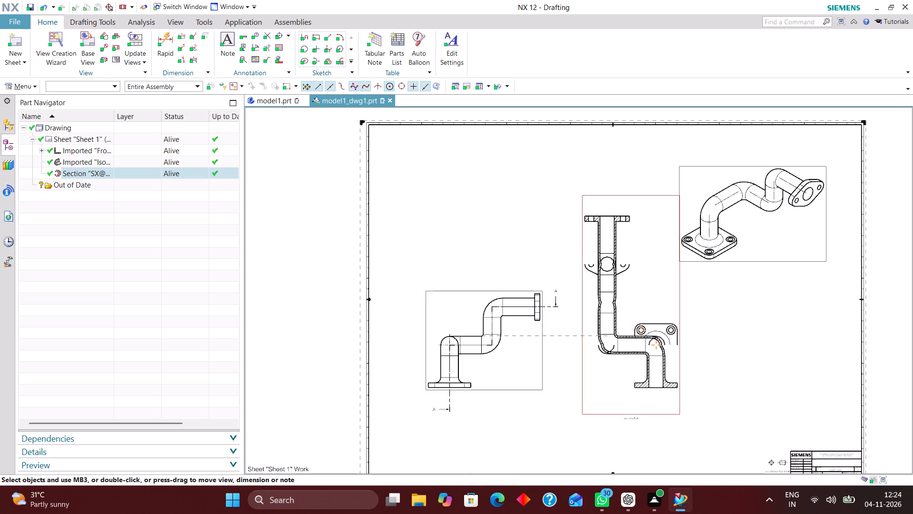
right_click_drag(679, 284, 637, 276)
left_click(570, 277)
Move the Front view slightly back towards the middle of the sheet.
left_click_drag(538, 341, 552, 340)
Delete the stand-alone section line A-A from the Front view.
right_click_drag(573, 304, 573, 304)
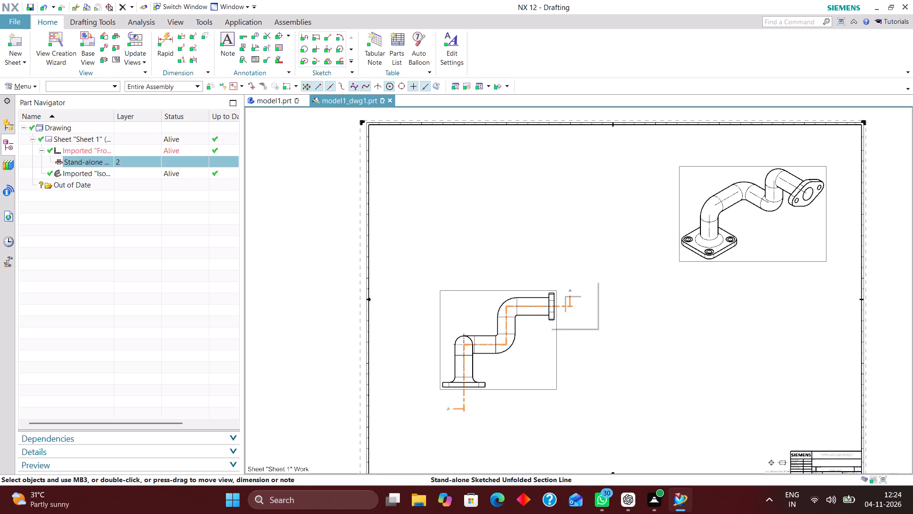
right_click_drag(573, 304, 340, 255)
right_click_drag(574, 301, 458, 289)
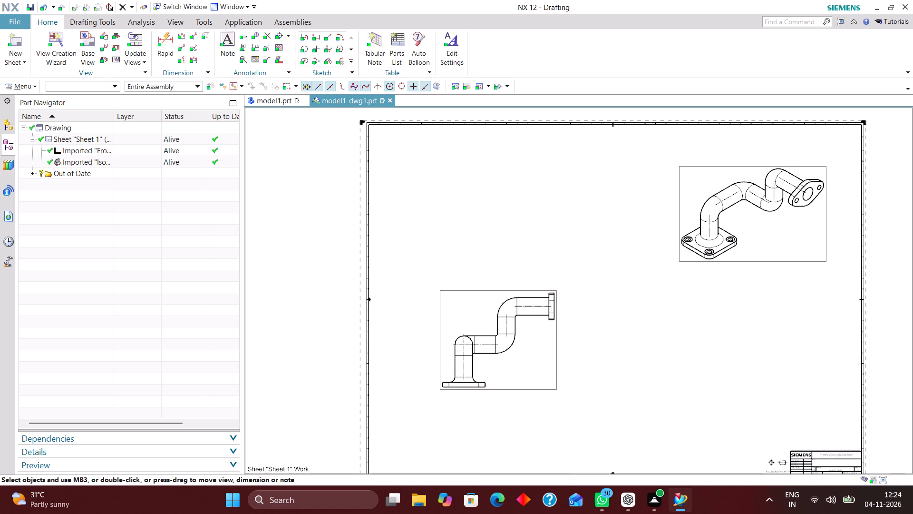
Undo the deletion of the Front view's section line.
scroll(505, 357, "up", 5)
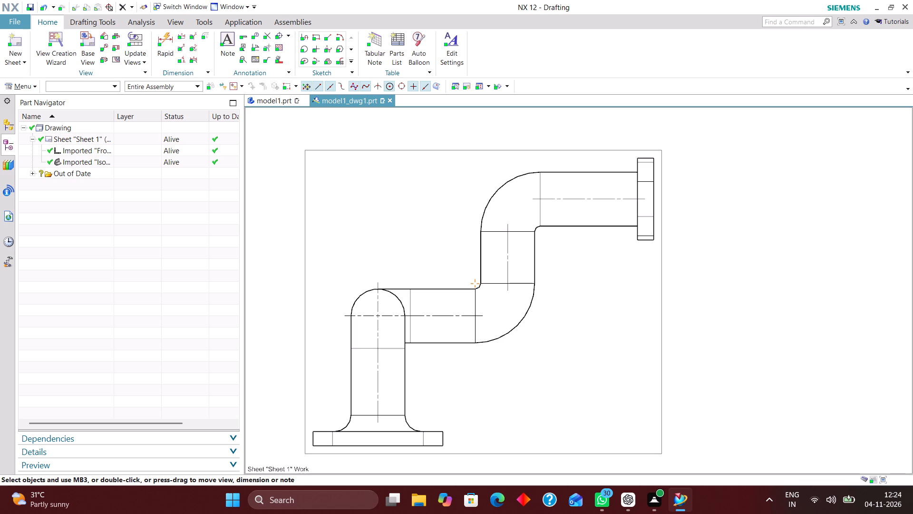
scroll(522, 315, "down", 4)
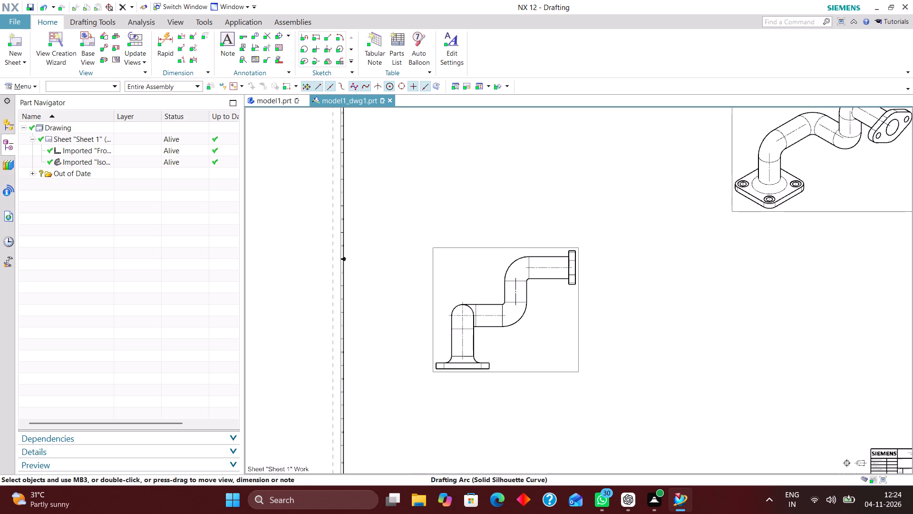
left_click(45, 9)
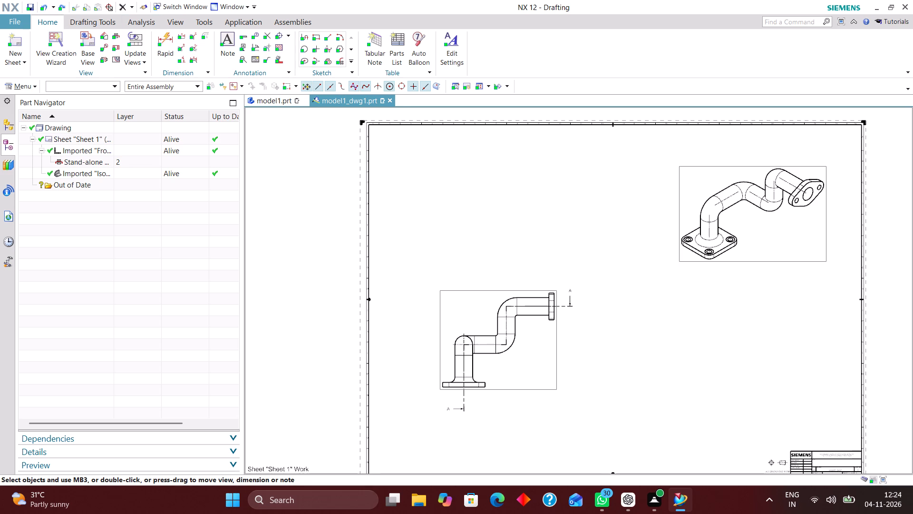
Delete the stand-alone section line A-A from the Front view.
scroll(459, 173, "down", 2)
scroll(510, 267, "up", 9)
scroll(494, 237, "down", 2)
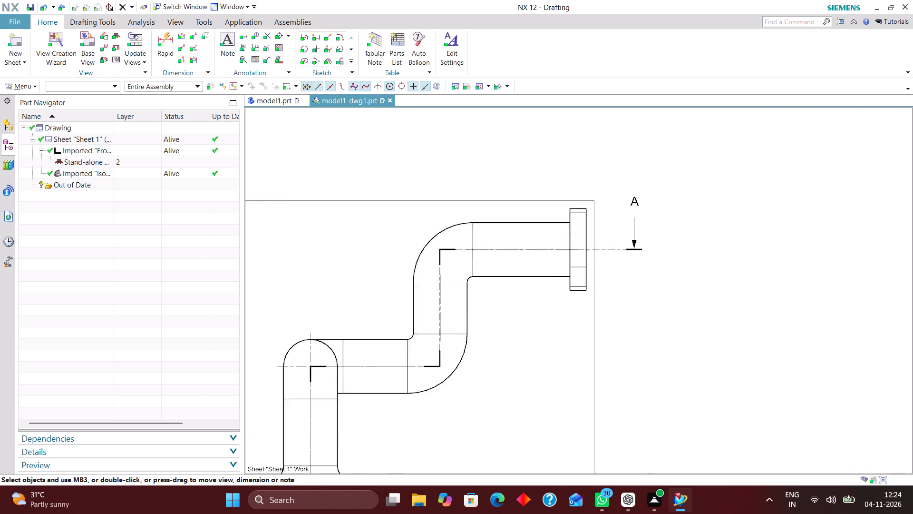
scroll(493, 238, "down", 2)
right_click_drag(583, 240, 410, 225)
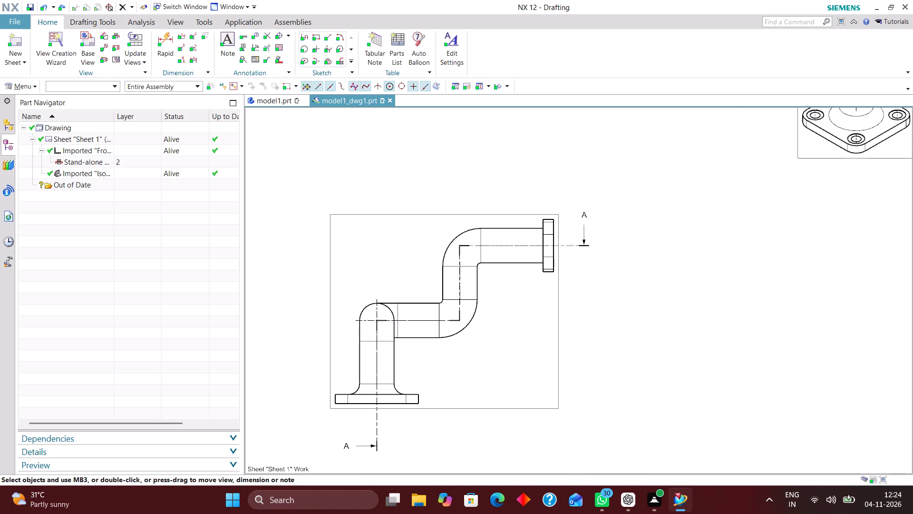
right_click_drag(581, 241, 380, 222)
Delete the remaining centrelines and the centre mark from the pipe in the Front view.
right_click_drag(516, 244, 400, 227)
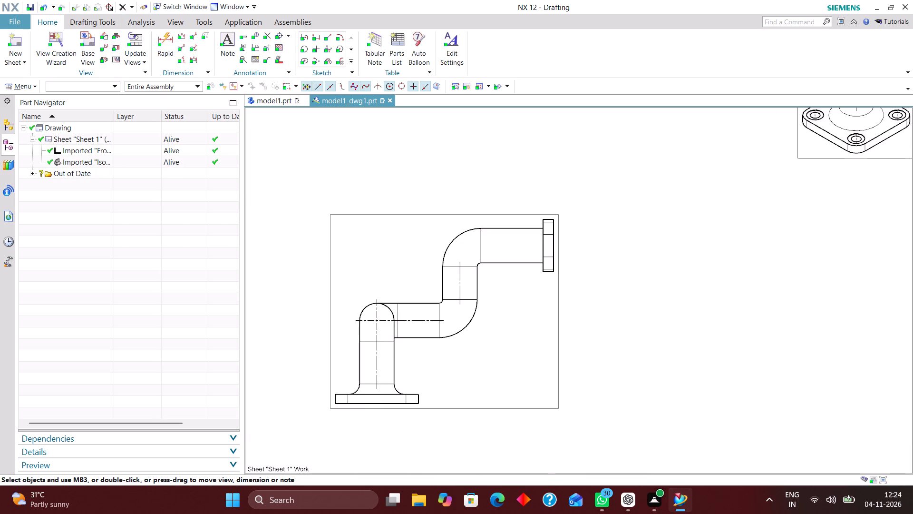
right_click_drag(461, 276, 448, 276)
right_click_drag(421, 316, 387, 313)
right_click_drag(378, 333, 364, 332)
right_click_drag(378, 359, 367, 358)
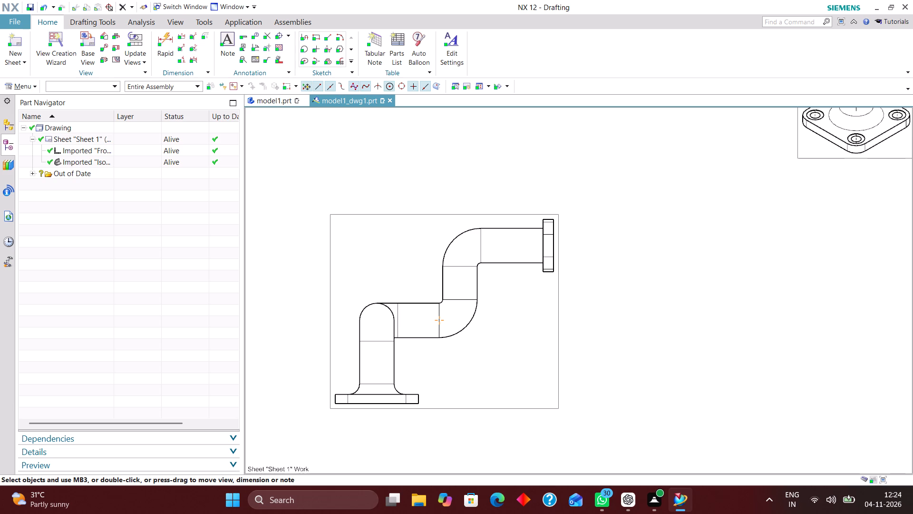
Place a Top base view of the pipe at 1:2 scale above the Front view, without adding a projected view.
scroll(374, 268, "down", 2)
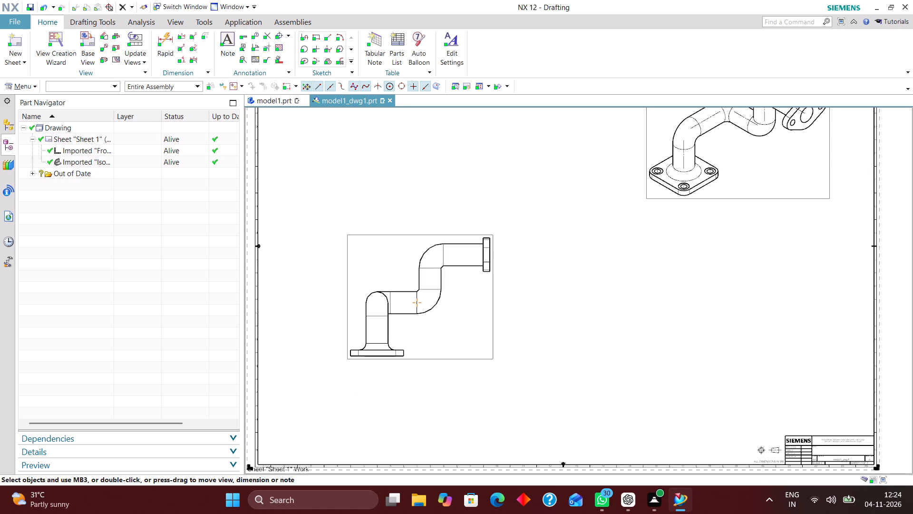
scroll(379, 310, "up", 4)
scroll(392, 303, "down", 4)
scroll(512, 260, "up", 2)
right_click_drag(551, 251, 472, 333)
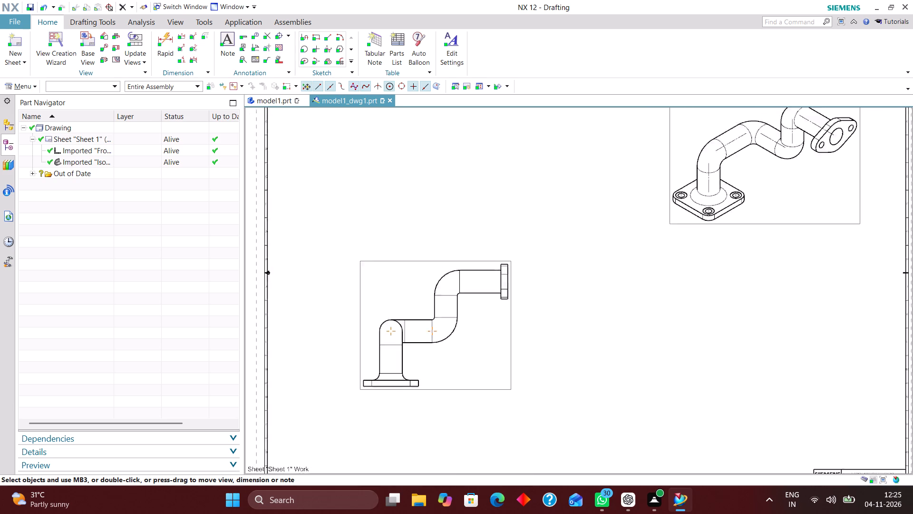
scroll(461, 254, "up", 2)
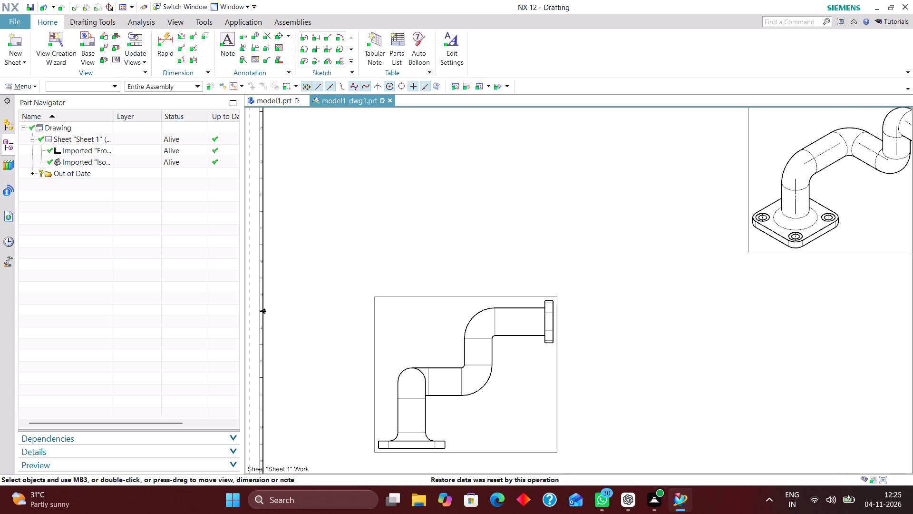
left_click(85, 44)
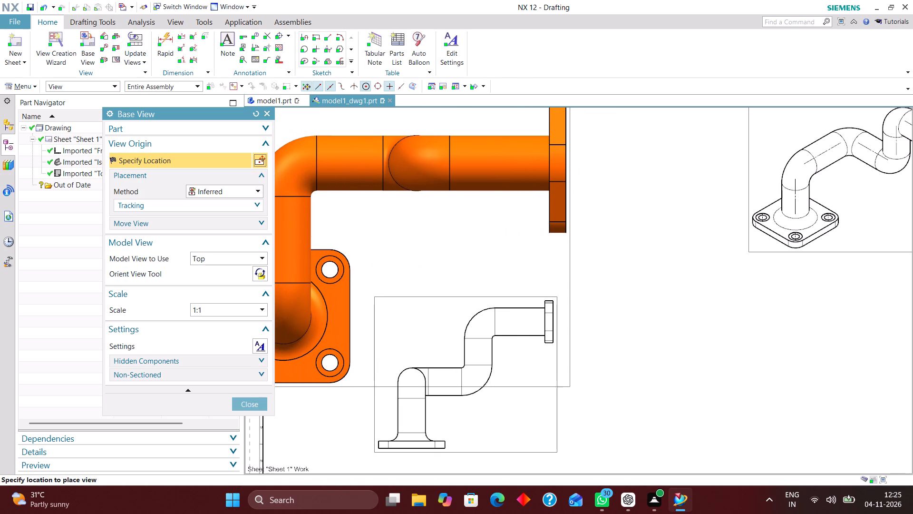
scroll(481, 243, "down", 1)
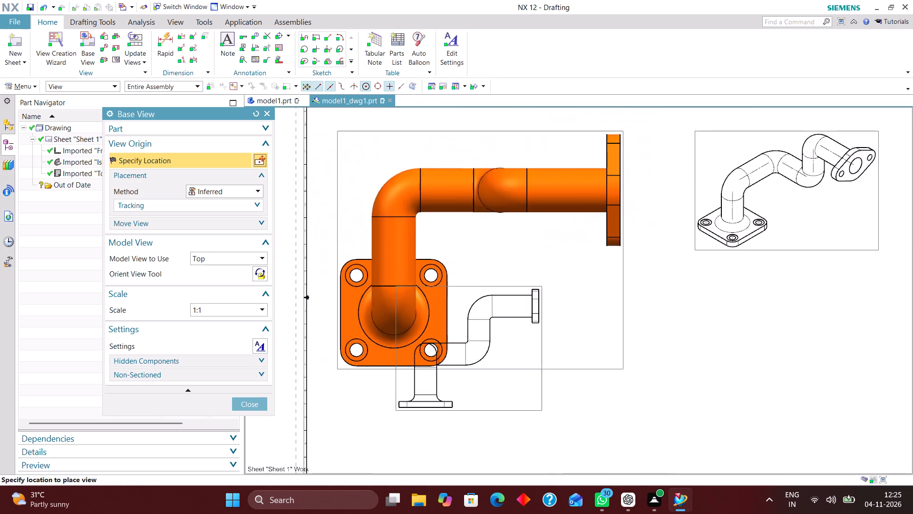
scroll(479, 252, "down", 2)
scroll(493, 202, "up", 2)
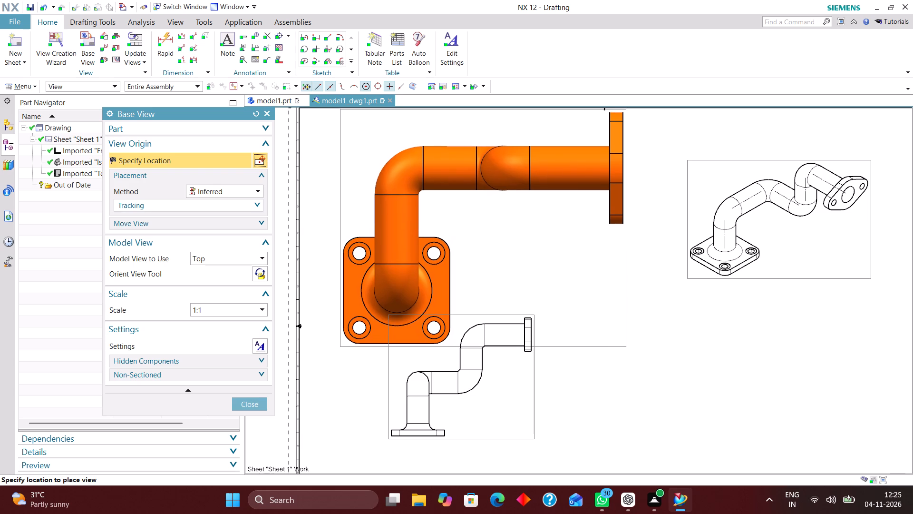
left_click(230, 315)
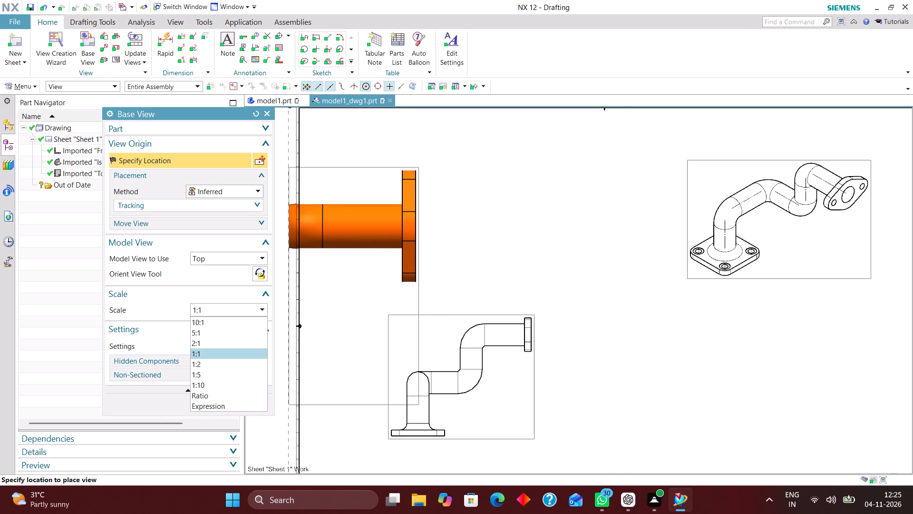
left_click(216, 363)
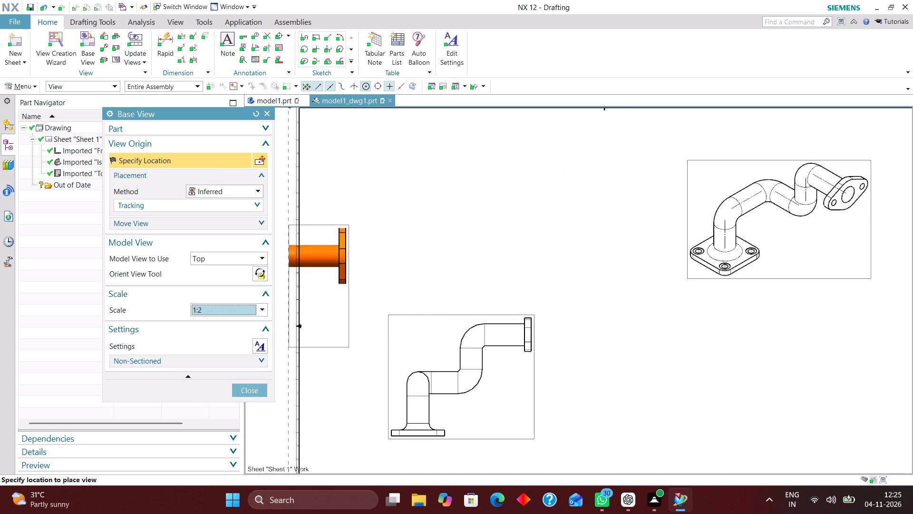
scroll(456, 237, "down", 1)
scroll(479, 215, "up", 3)
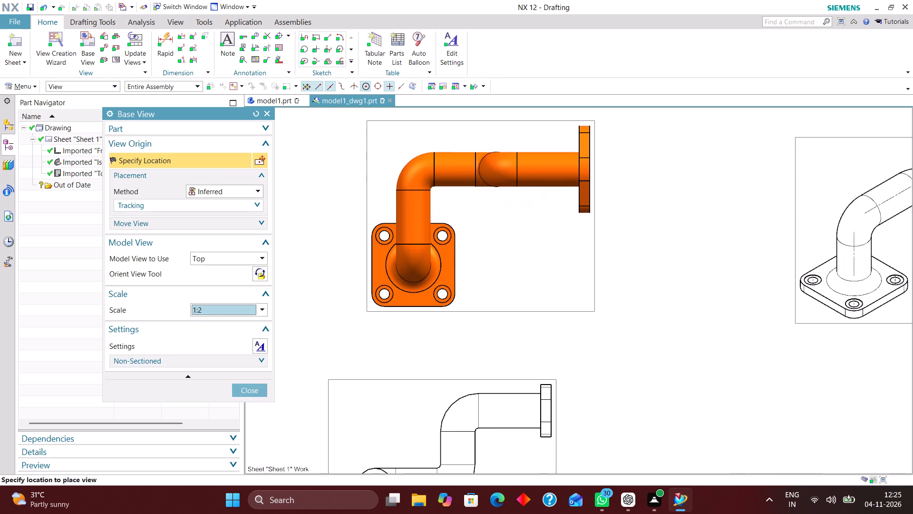
scroll(477, 251, "down", 2)
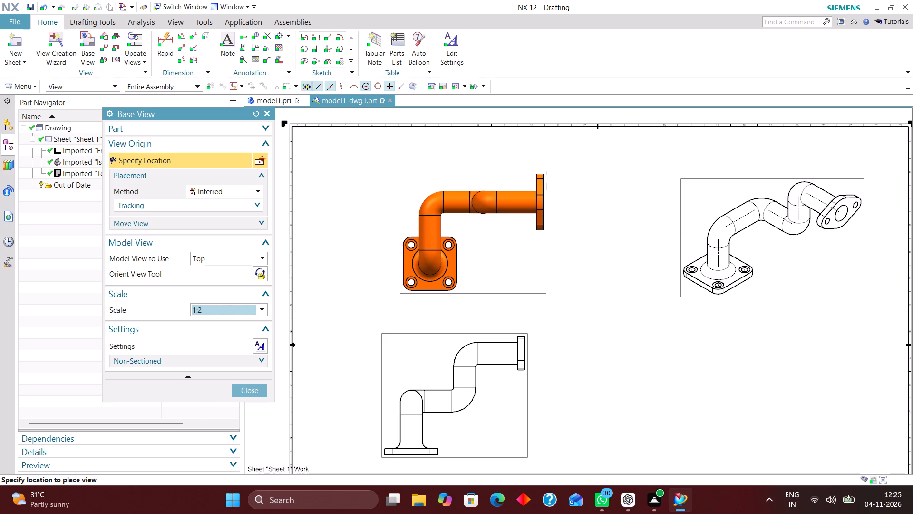
left_click(459, 230)
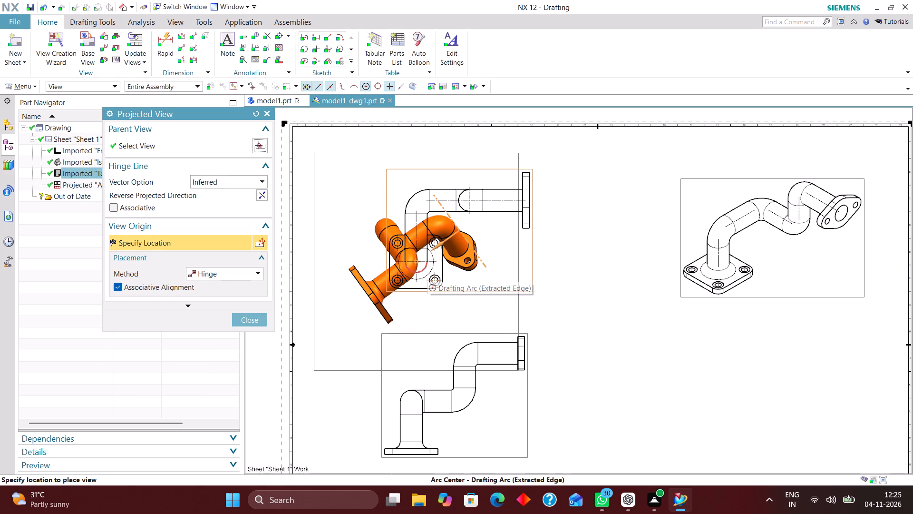
left_click(245, 317)
Sketch an L-shaped stand-alone section line on the Top view, running up through the square flange and across past the end flange.
scroll(370, 282, "down", 2)
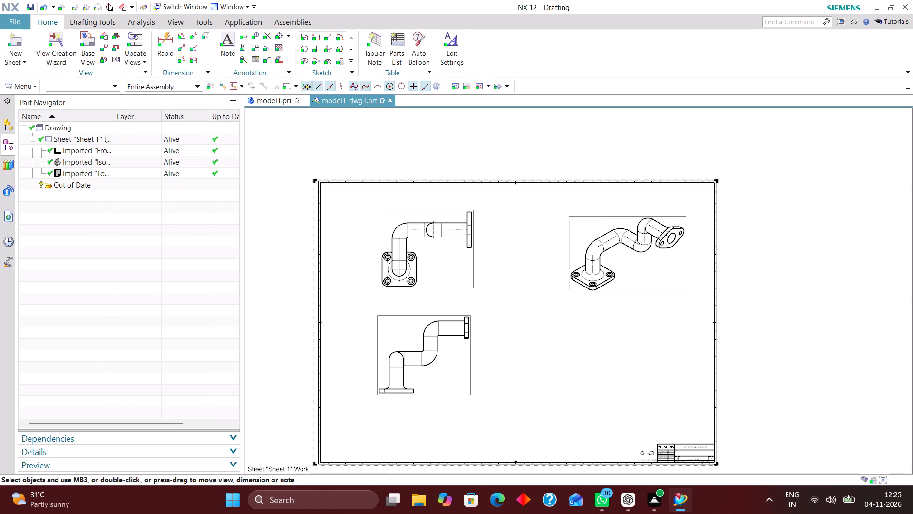
scroll(392, 208, "up", 2)
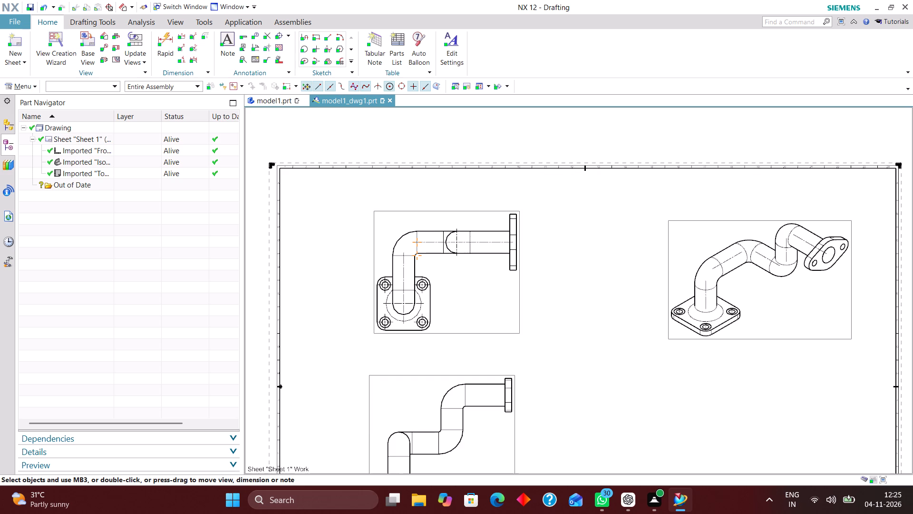
scroll(365, 205, "down", 1)
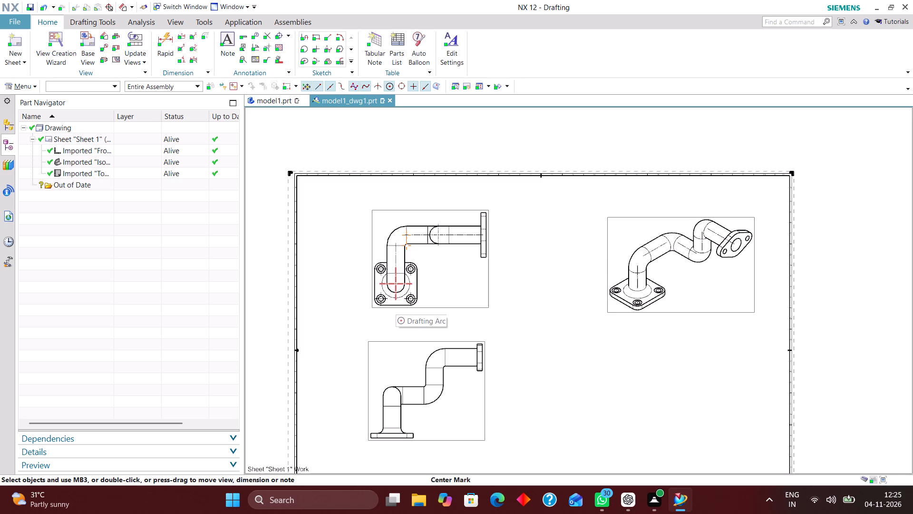
left_click(114, 34)
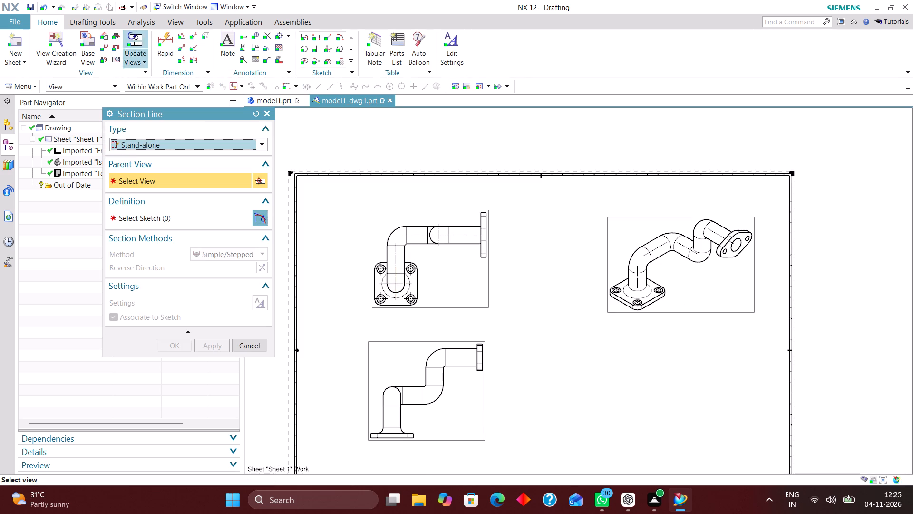
left_click(493, 288)
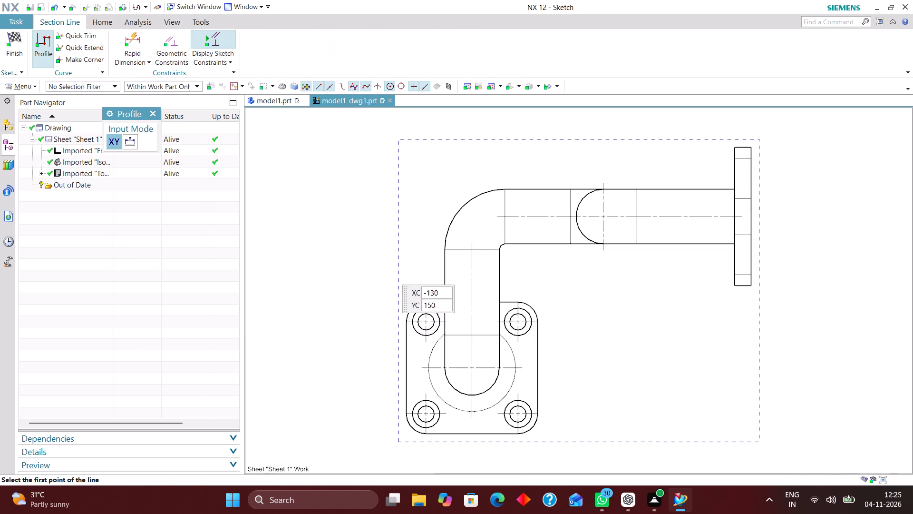
scroll(369, 248, "down", 1)
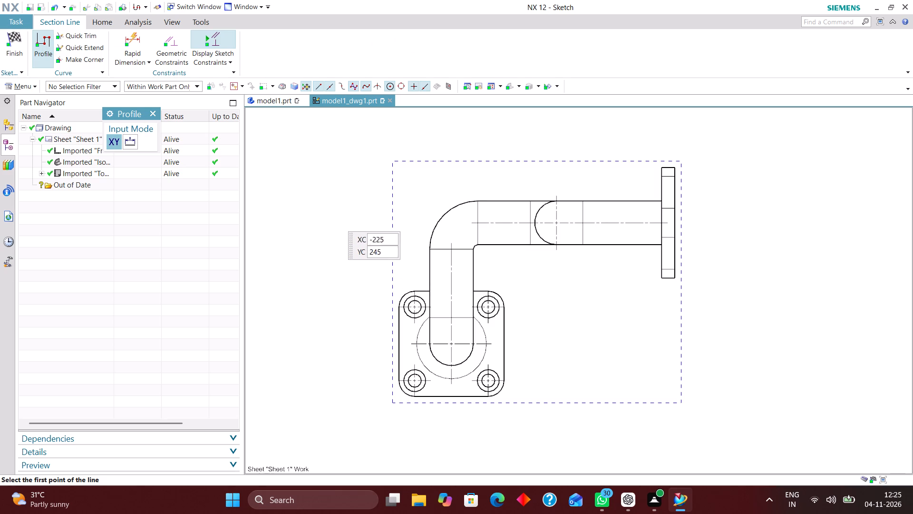
left_click(457, 424)
left_click(452, 235)
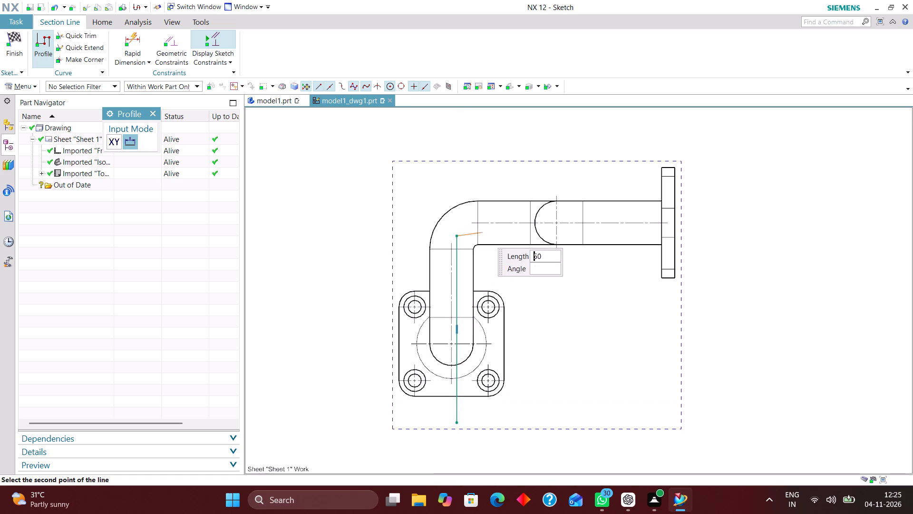
left_click(713, 239)
left_click(149, 107)
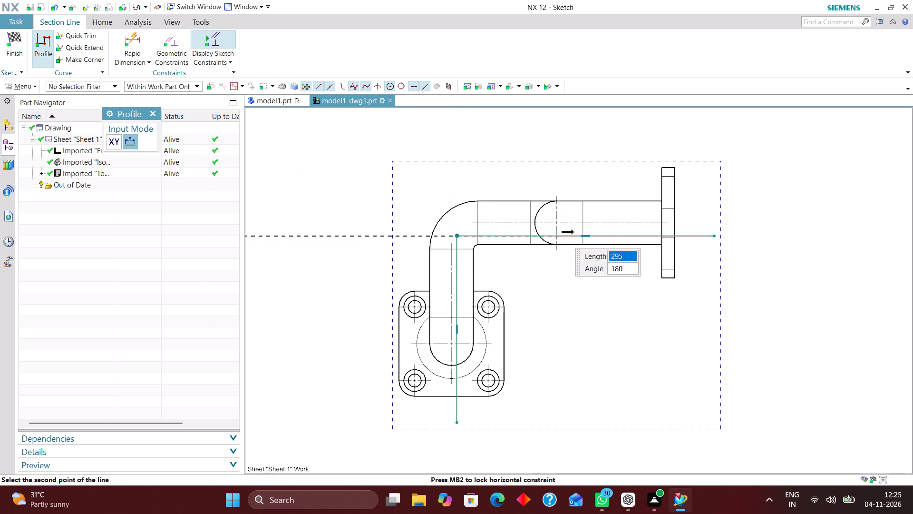
left_click(155, 113)
Move the horizontal section line segment onto the pipe's horizontal centreline, bringing the vertical segment onto the pipe's vertical centreline.
scroll(587, 295, "down", 1)
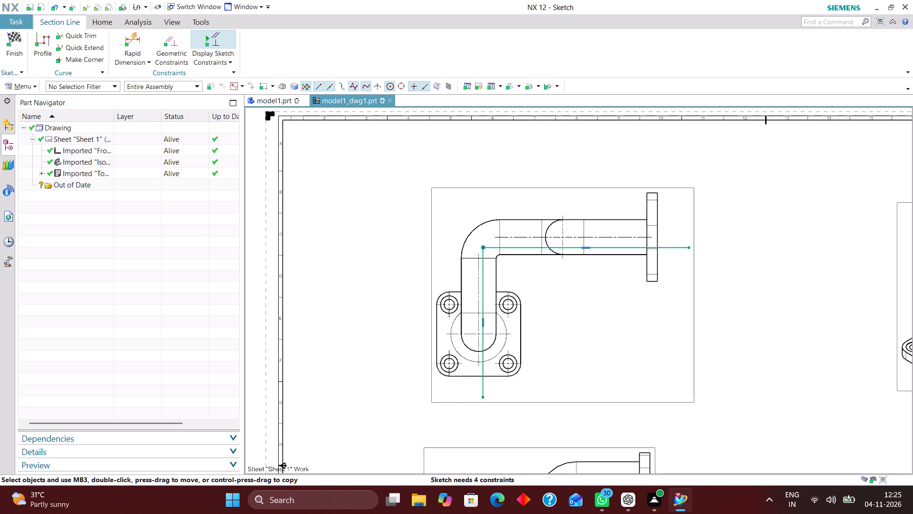
scroll(582, 253, "up", 3)
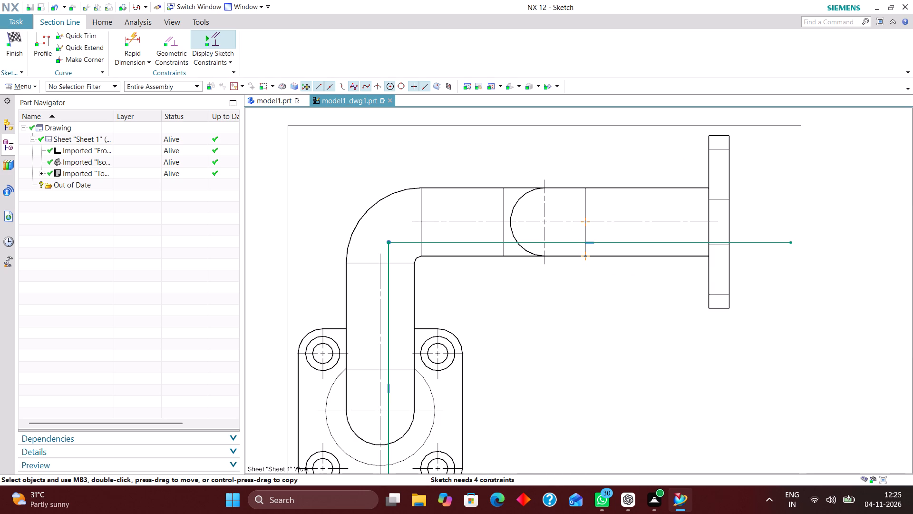
scroll(593, 237, "up", 2)
left_click_drag(590, 248, 588, 248)
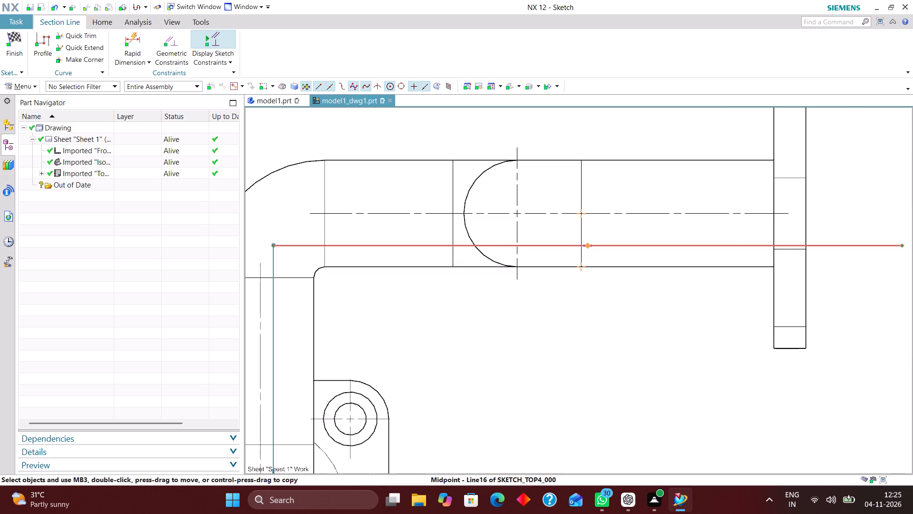
left_click_drag(588, 248, 581, 225)
left_click(633, 344)
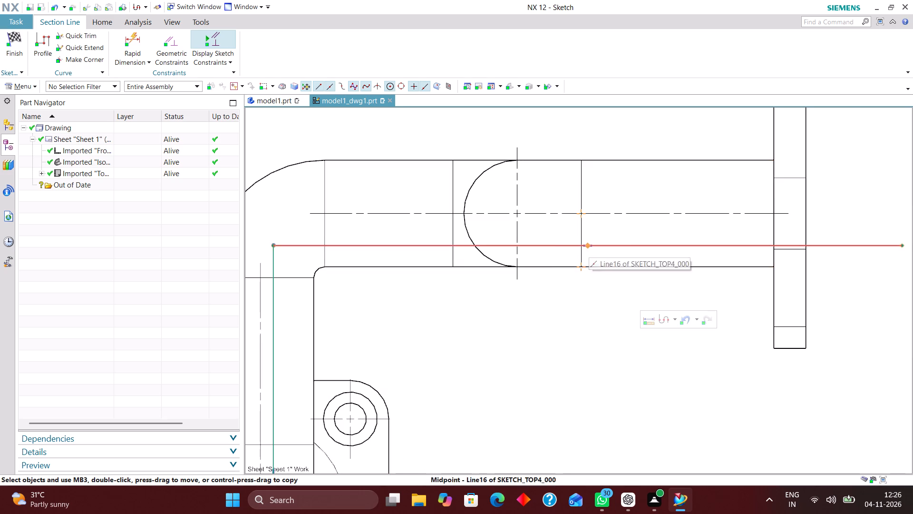
left_click_drag(589, 245, 576, 213)
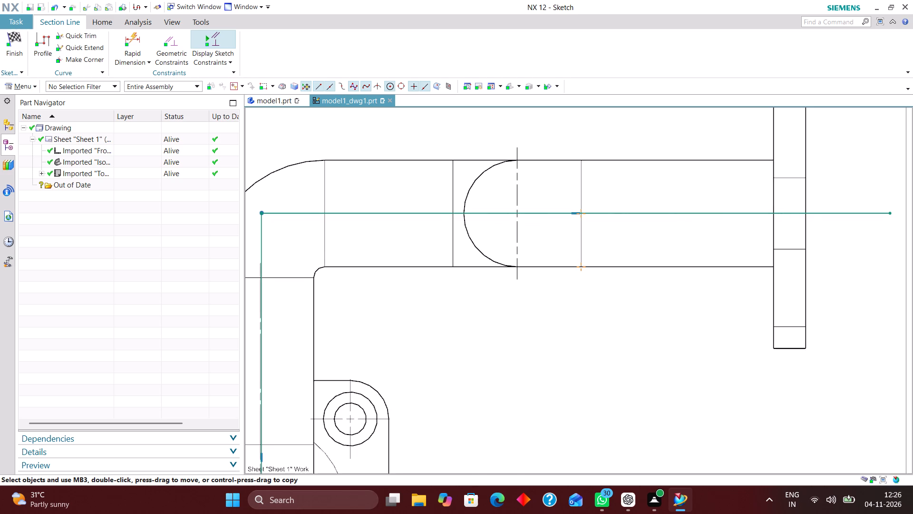
Shorten the vertical section line segment slightly at its lower end, keeping it beyond the square flange.
scroll(676, 253, "down", 3)
scroll(483, 337, "up", 1)
scroll(494, 302, "down", 3)
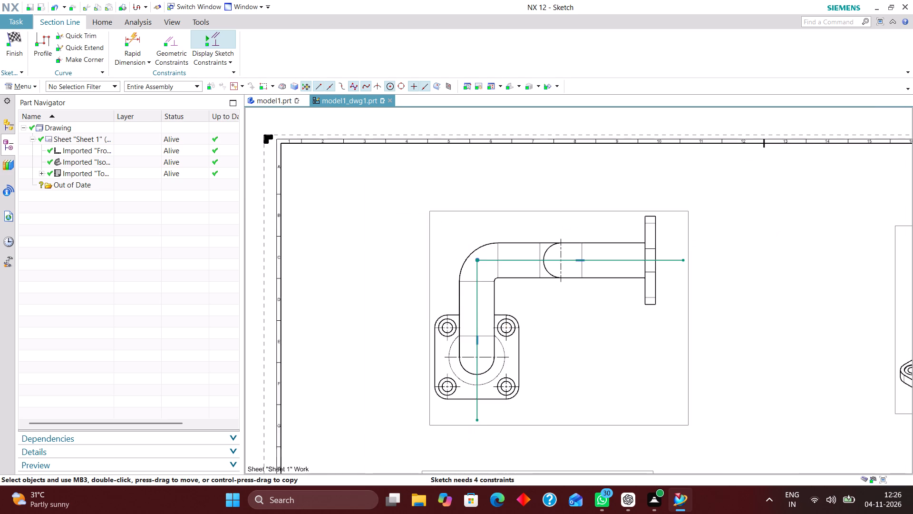
scroll(487, 434, "up", 3)
left_click_drag(469, 409, 467, 392)
scroll(472, 425, "down", 4)
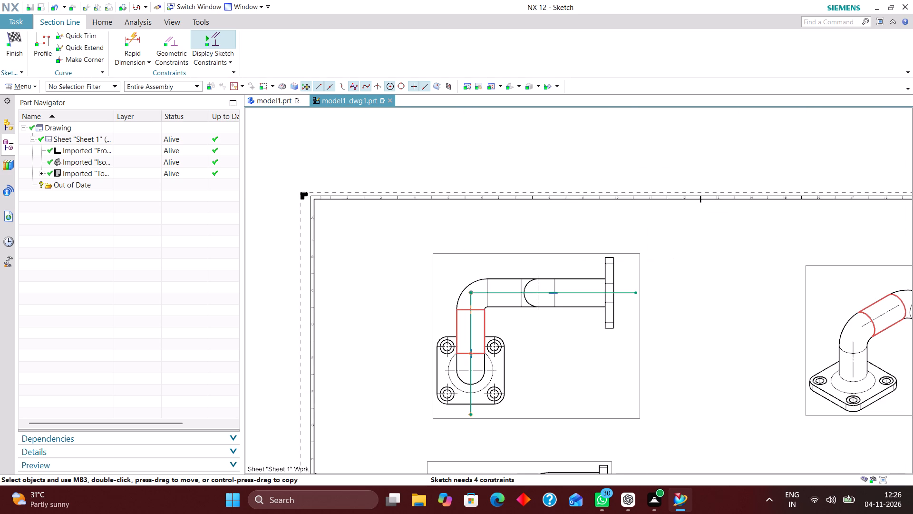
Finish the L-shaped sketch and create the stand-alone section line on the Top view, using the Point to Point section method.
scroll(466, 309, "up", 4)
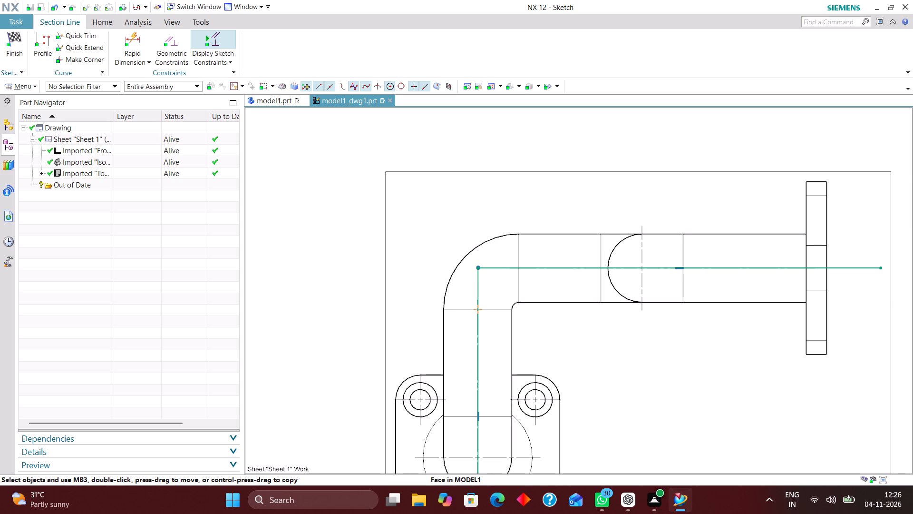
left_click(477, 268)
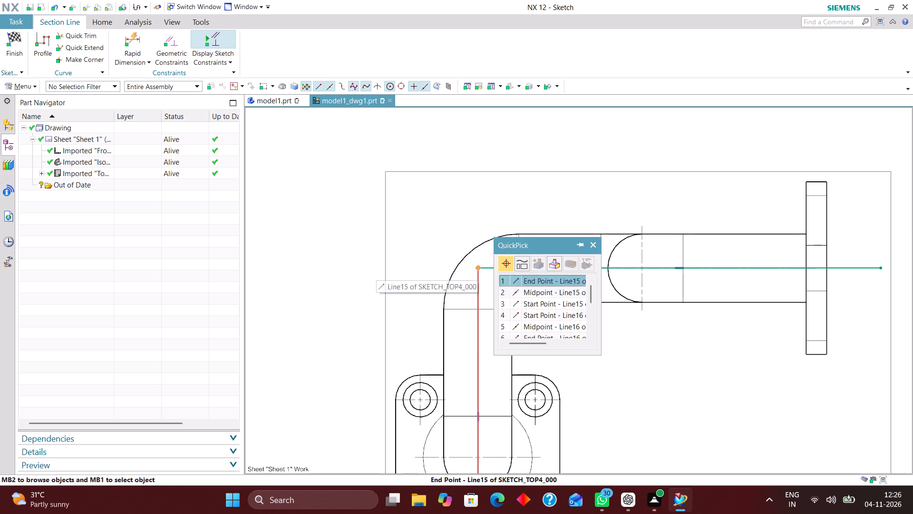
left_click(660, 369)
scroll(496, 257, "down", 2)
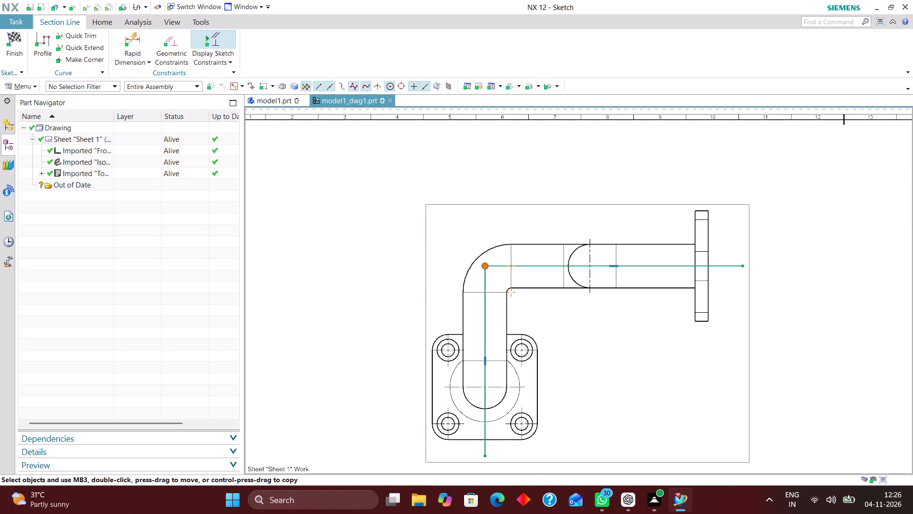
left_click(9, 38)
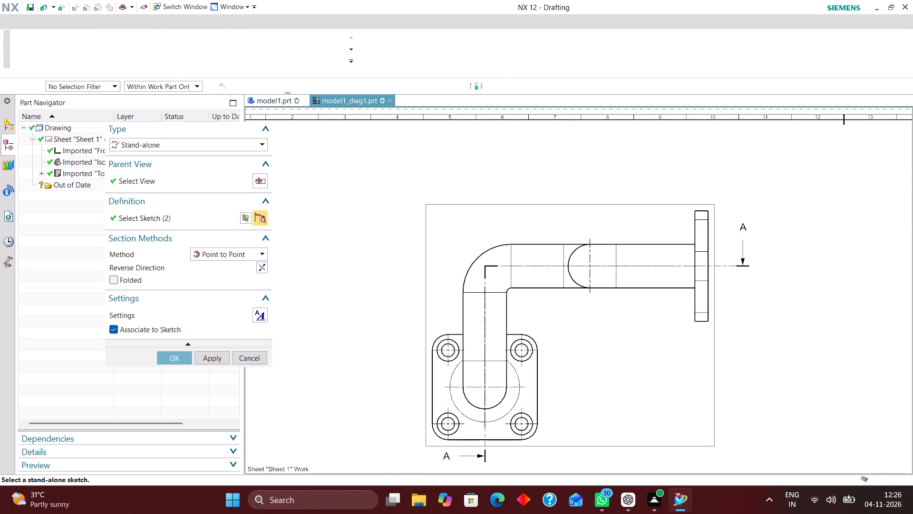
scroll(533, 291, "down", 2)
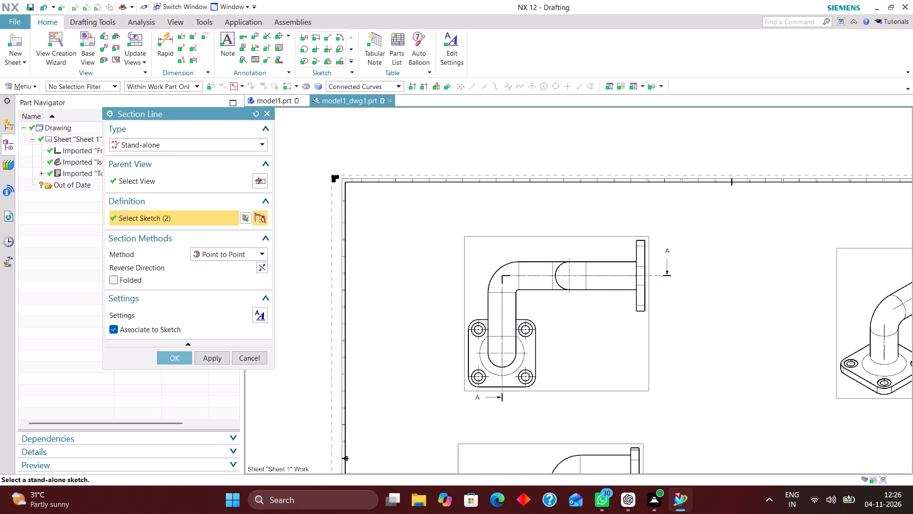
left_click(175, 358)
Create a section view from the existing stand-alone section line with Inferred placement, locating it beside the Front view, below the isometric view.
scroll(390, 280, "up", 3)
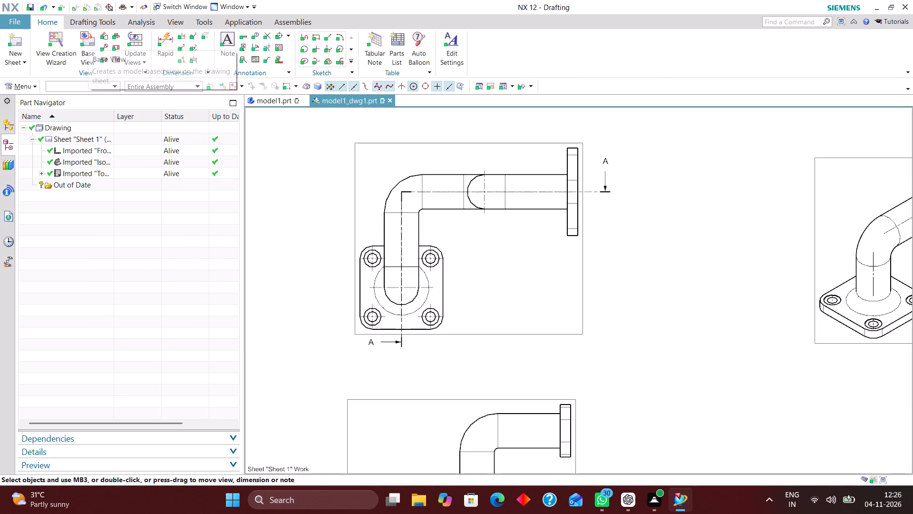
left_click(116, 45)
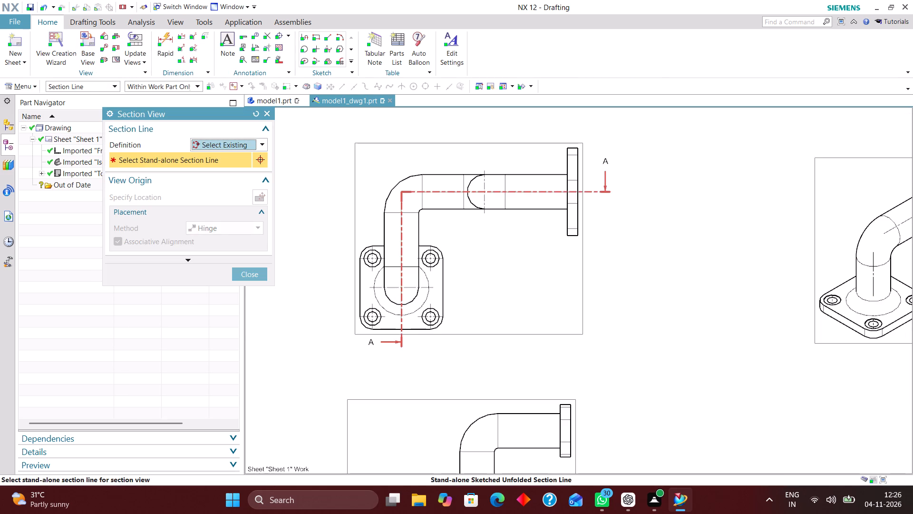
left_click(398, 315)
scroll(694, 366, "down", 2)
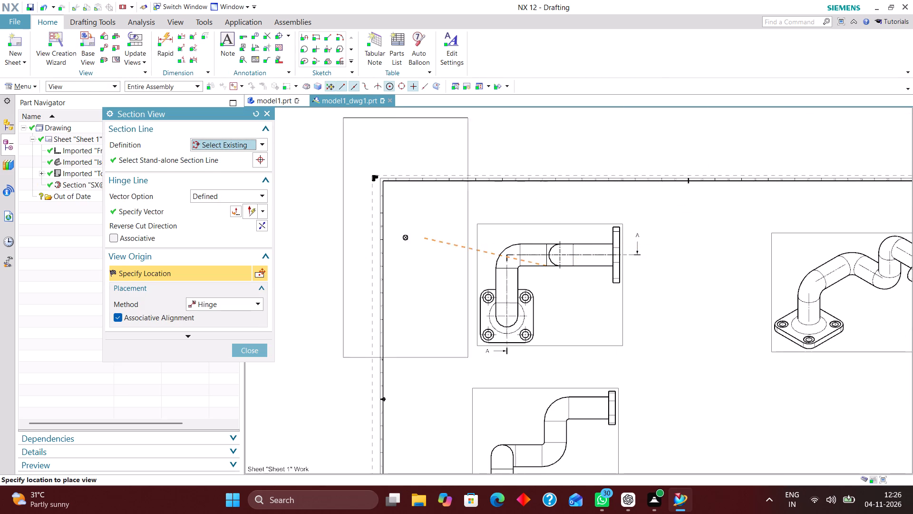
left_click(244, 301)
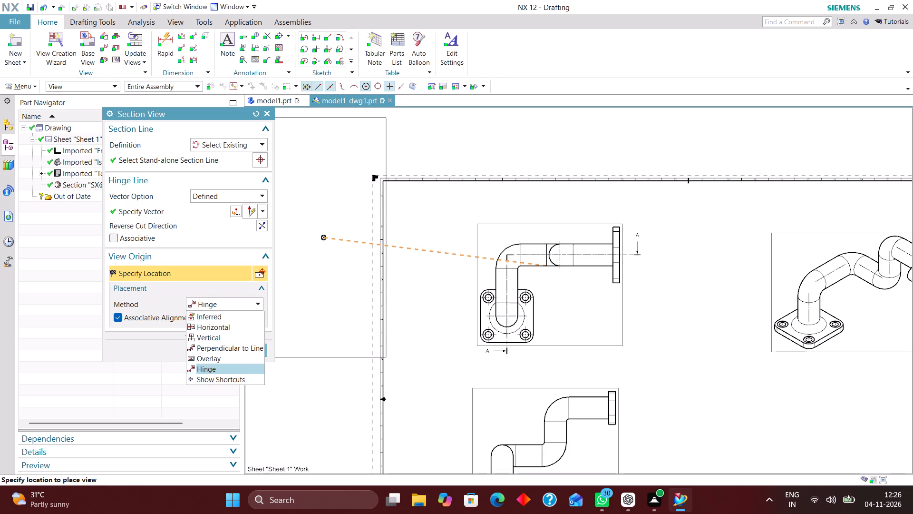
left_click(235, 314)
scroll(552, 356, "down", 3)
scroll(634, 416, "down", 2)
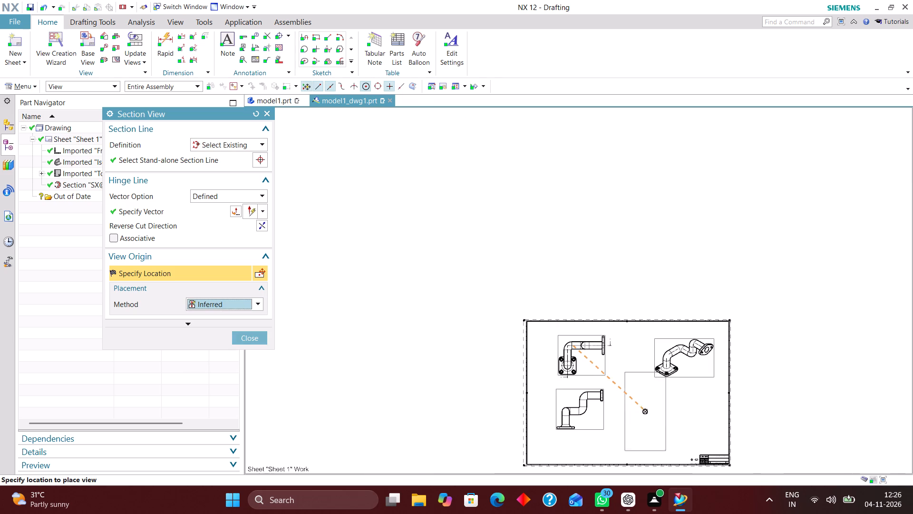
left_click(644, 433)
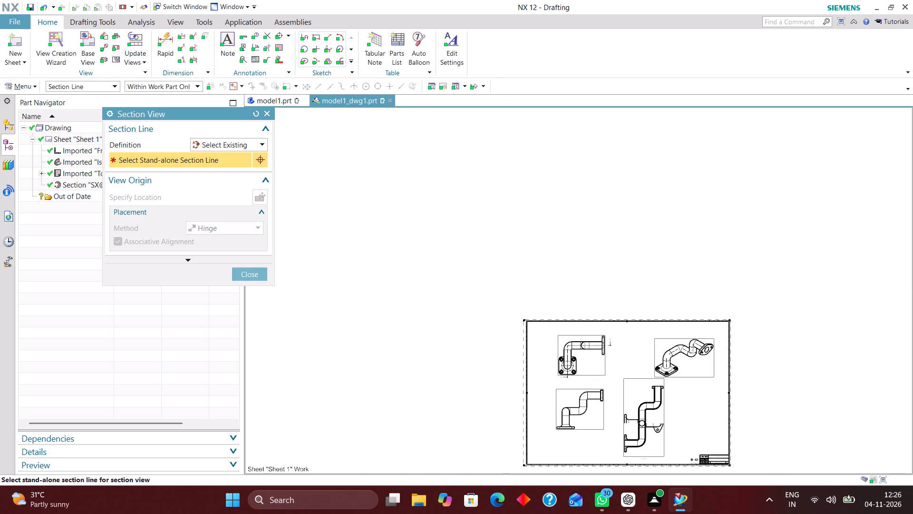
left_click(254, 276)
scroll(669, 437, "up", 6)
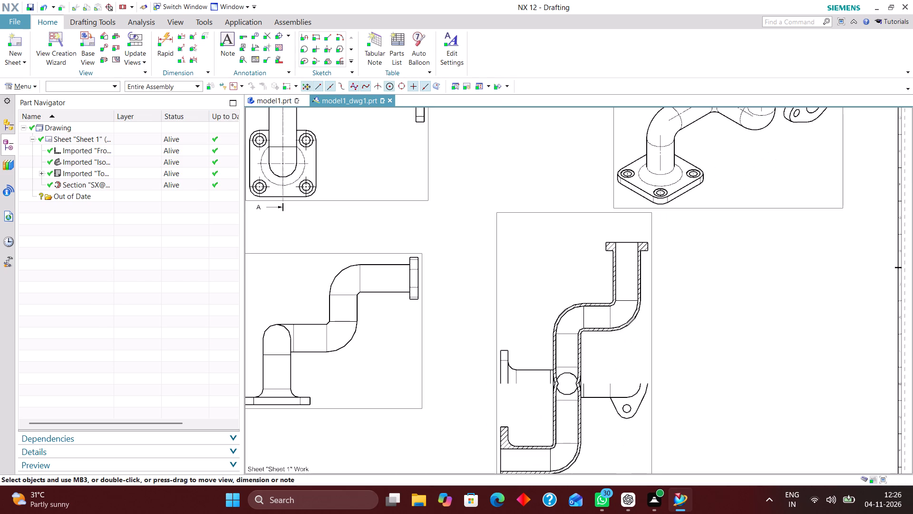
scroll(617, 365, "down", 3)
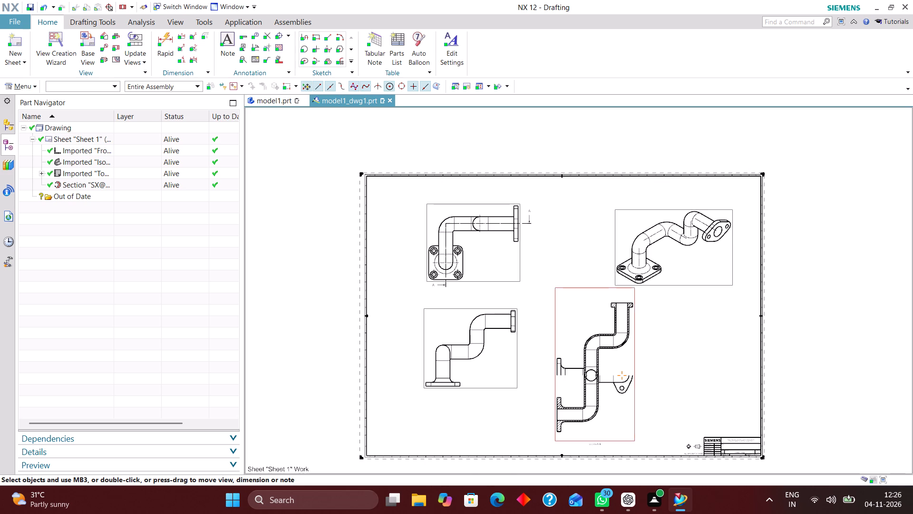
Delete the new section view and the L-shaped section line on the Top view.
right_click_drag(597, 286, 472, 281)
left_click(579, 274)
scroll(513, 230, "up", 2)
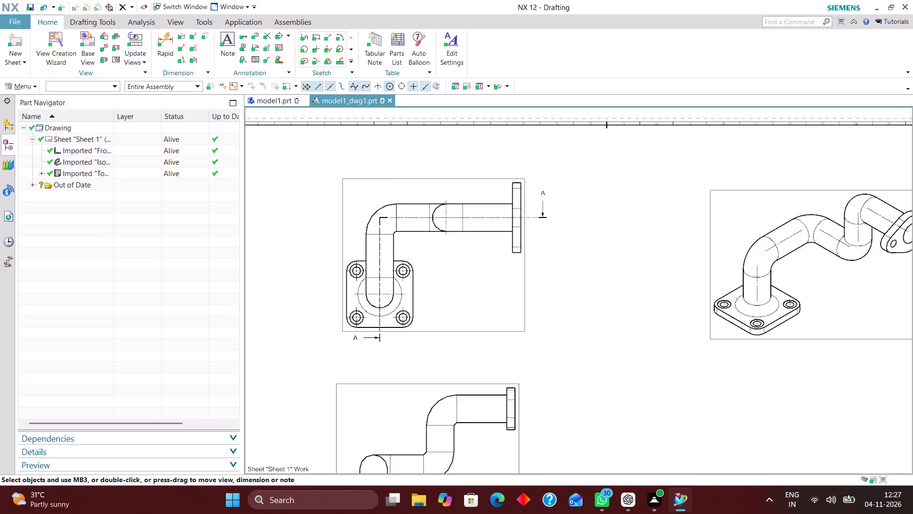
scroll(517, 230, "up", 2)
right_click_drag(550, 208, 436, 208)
Delete the pipe centrelines and the round base's centre mark from the Top view, keeping the four flange holes' centre marks.
scroll(344, 265, "up", 3)
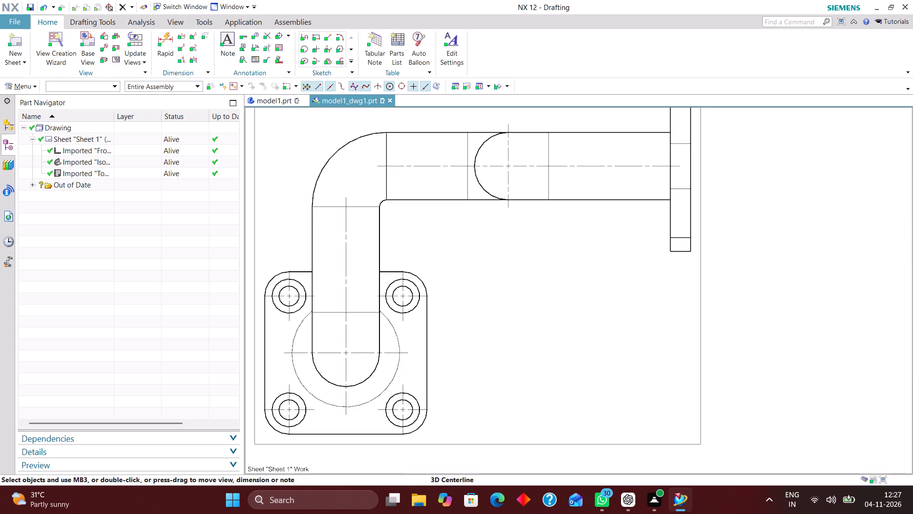
right_click_drag(347, 266, 332, 264)
right_click_drag(371, 355, 349, 354)
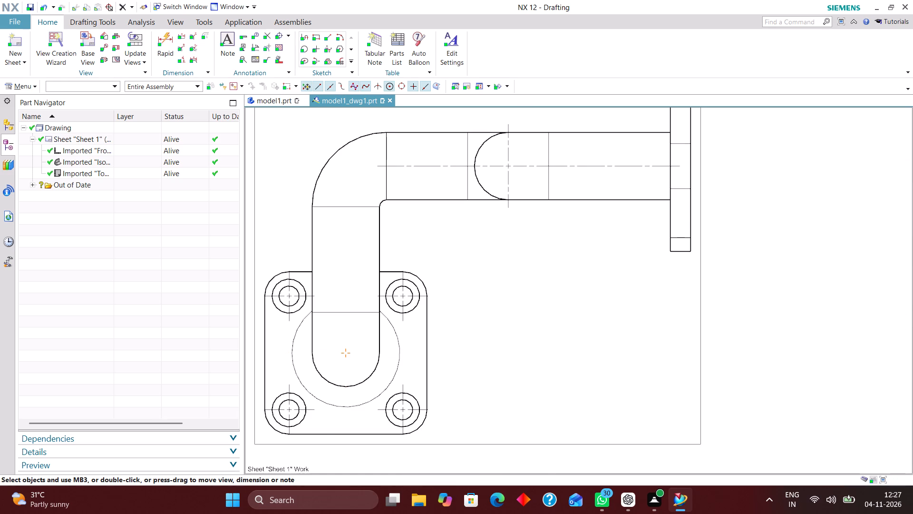
scroll(504, 291, "down", 2)
right_click_drag(515, 211, 477, 214)
right_click_drag(568, 208, 527, 213)
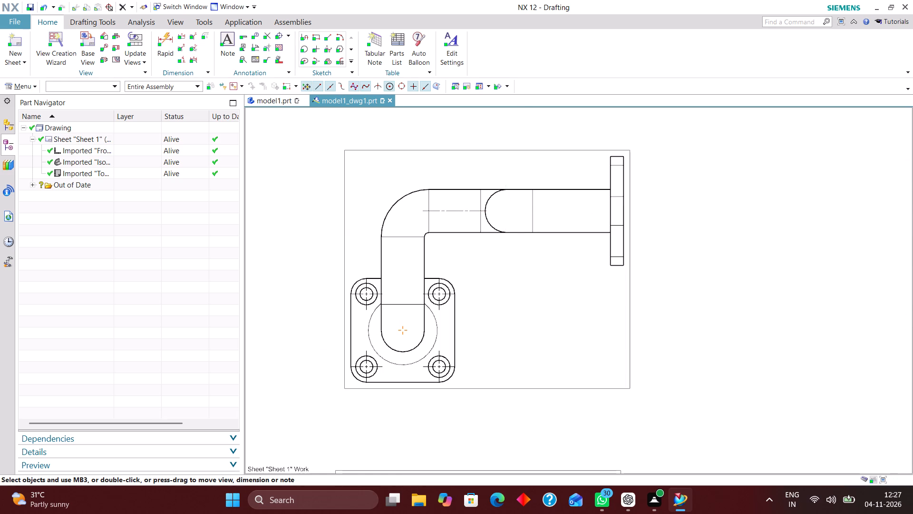
right_click_drag(463, 210, 422, 216)
scroll(506, 258, "down", 3)
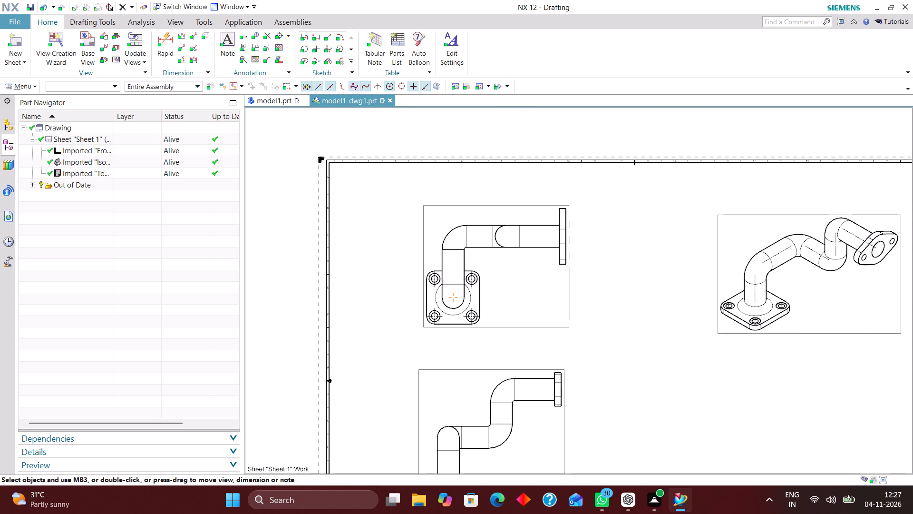
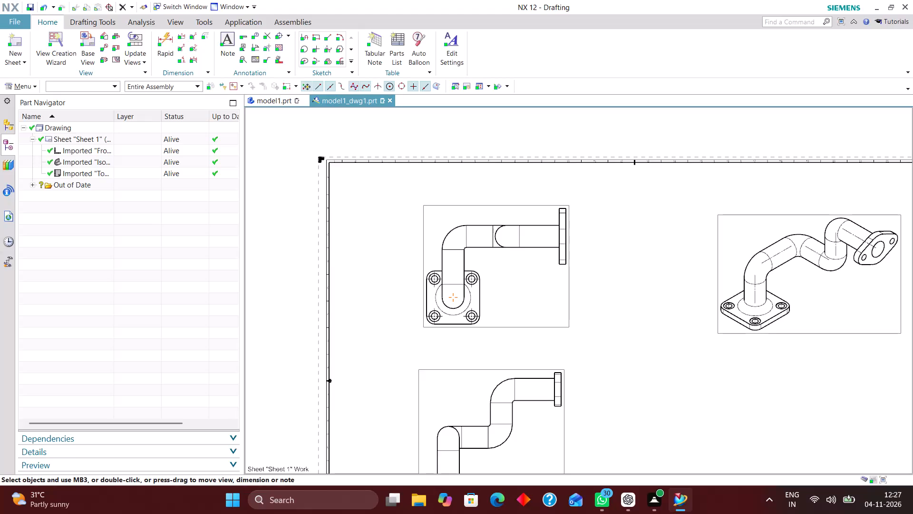
Move the Front and Top views closer to the sheet's left border, keeping them roughly lined up one above the other.
scroll(491, 274, "down", 4)
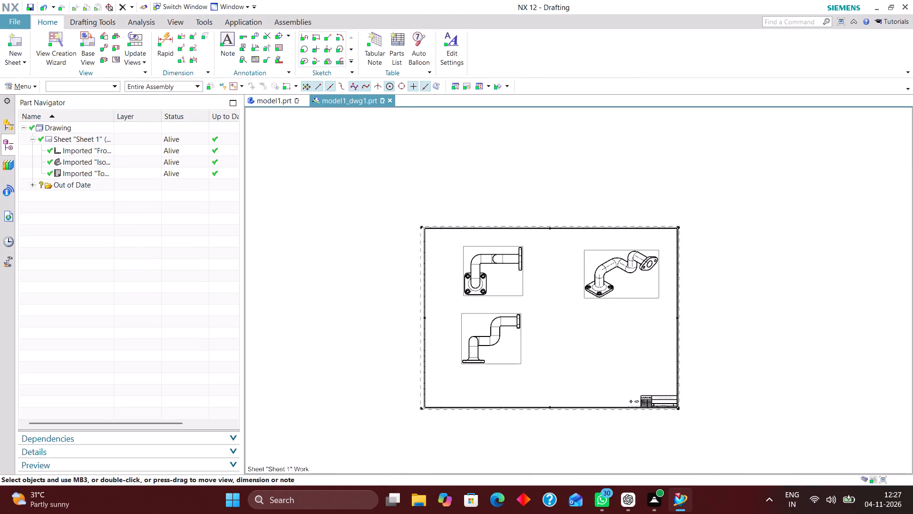
scroll(596, 316, "up", 2)
right_click_drag(548, 224, 483, 301)
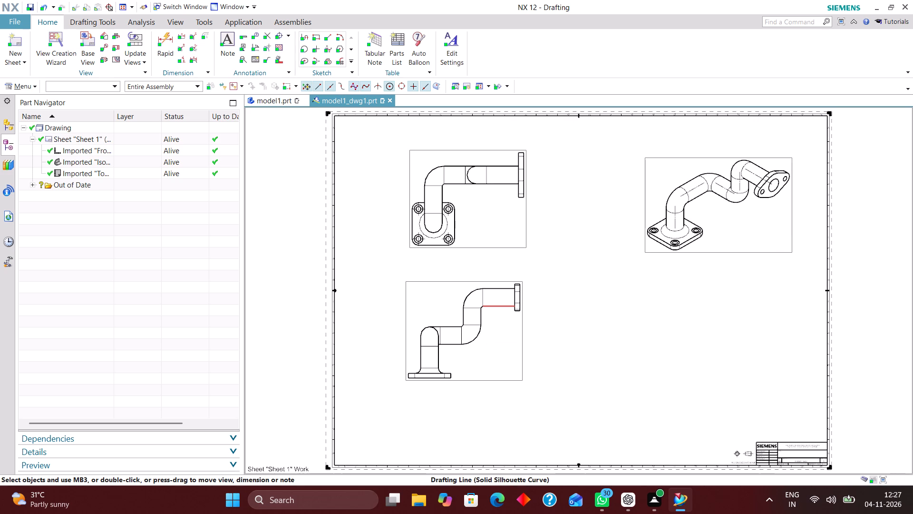
left_click_drag(418, 277, 398, 288)
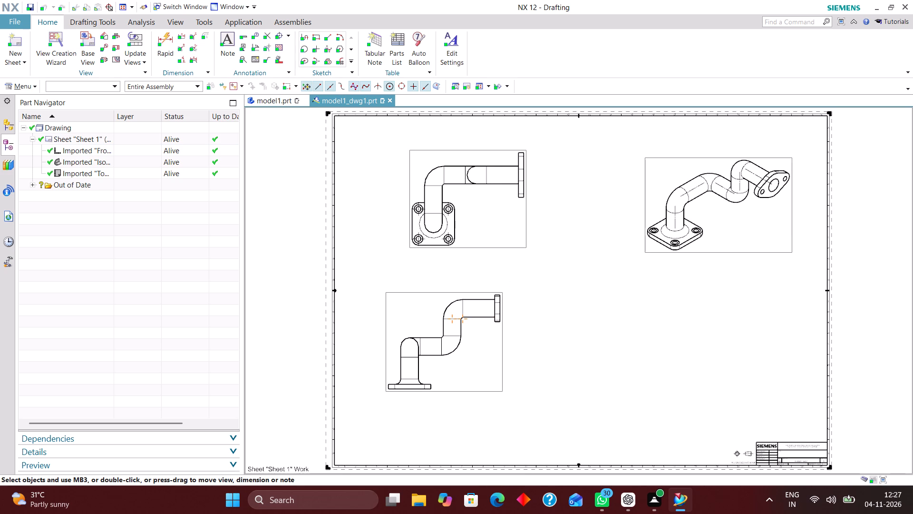
left_click_drag(398, 288, 398, 287)
left_click_drag(465, 244, 431, 249)
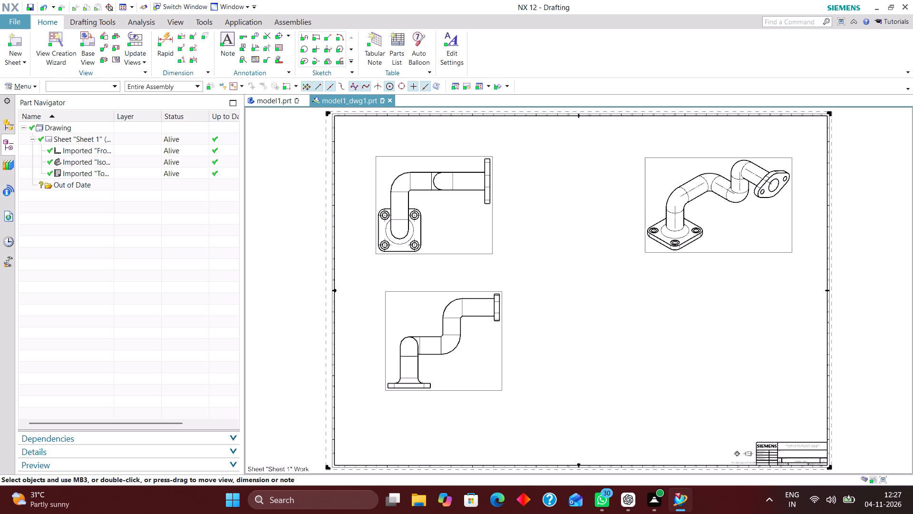
left_click_drag(440, 289, 434, 289)
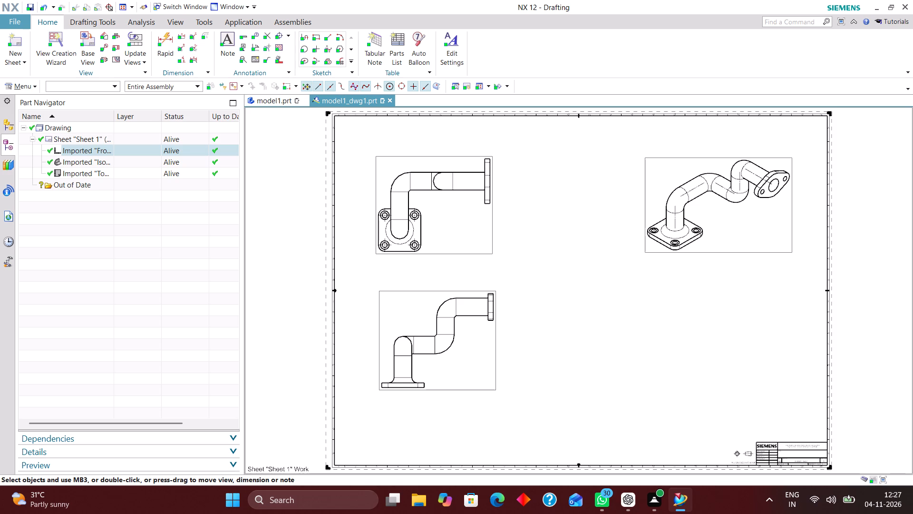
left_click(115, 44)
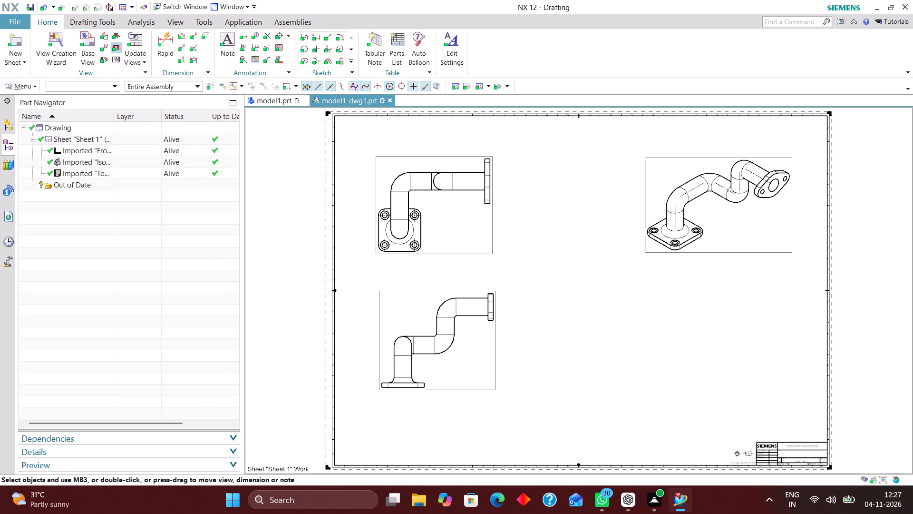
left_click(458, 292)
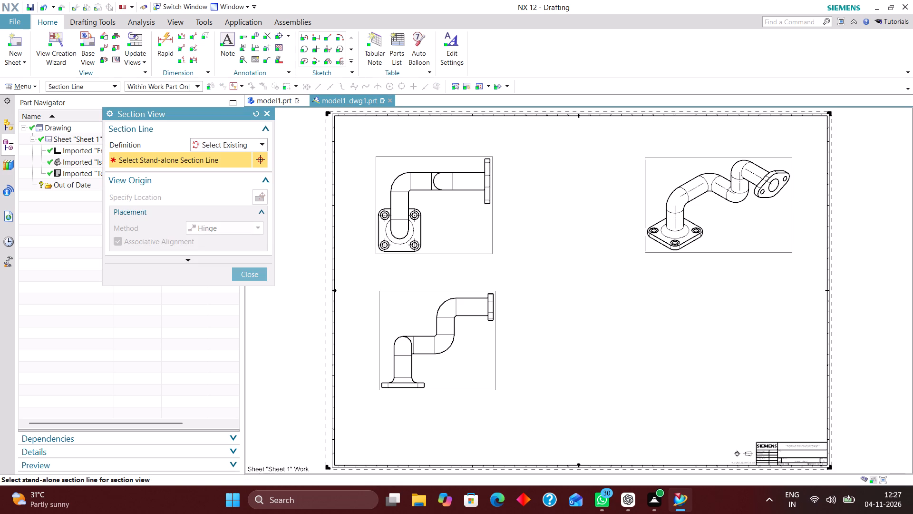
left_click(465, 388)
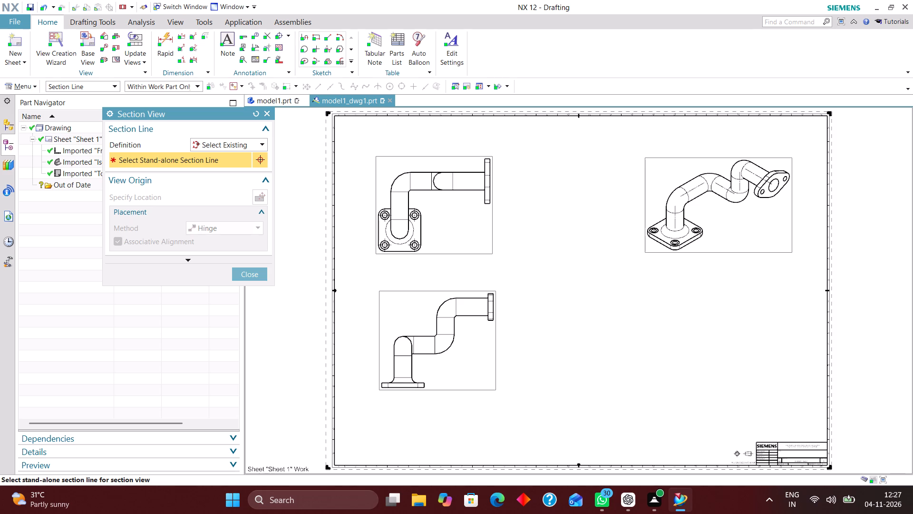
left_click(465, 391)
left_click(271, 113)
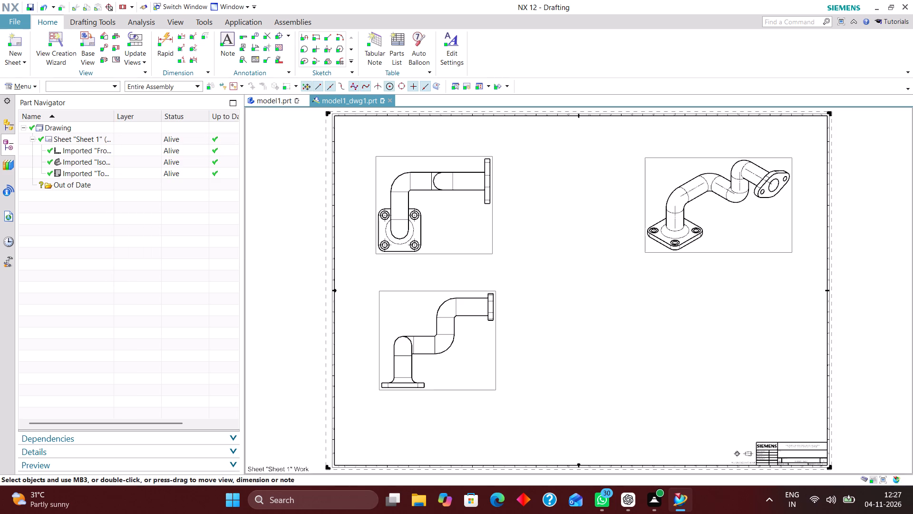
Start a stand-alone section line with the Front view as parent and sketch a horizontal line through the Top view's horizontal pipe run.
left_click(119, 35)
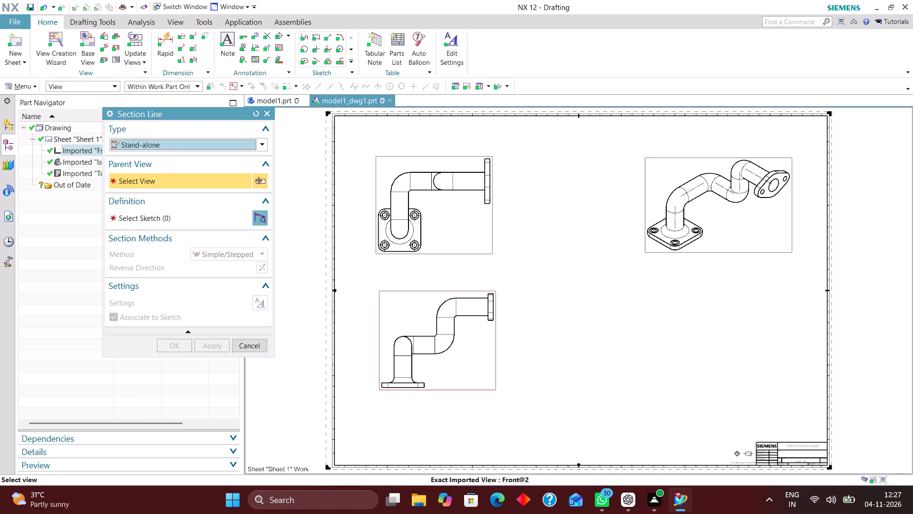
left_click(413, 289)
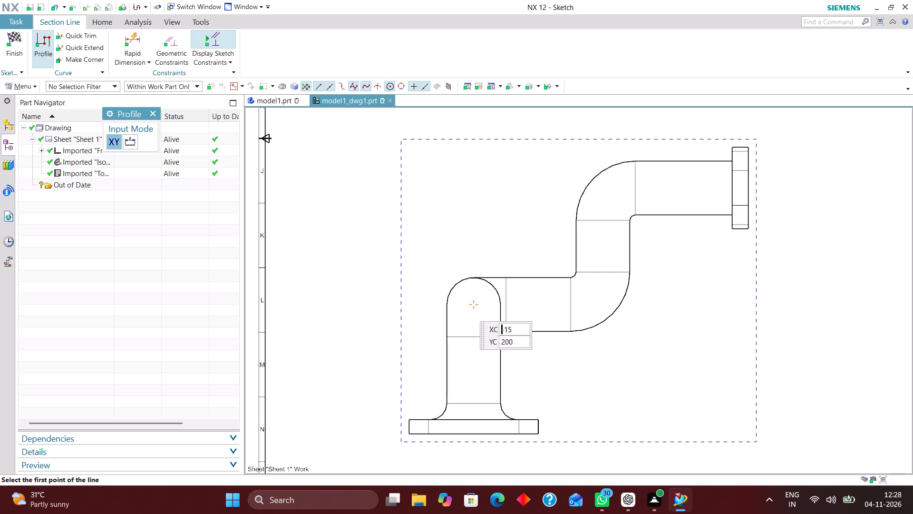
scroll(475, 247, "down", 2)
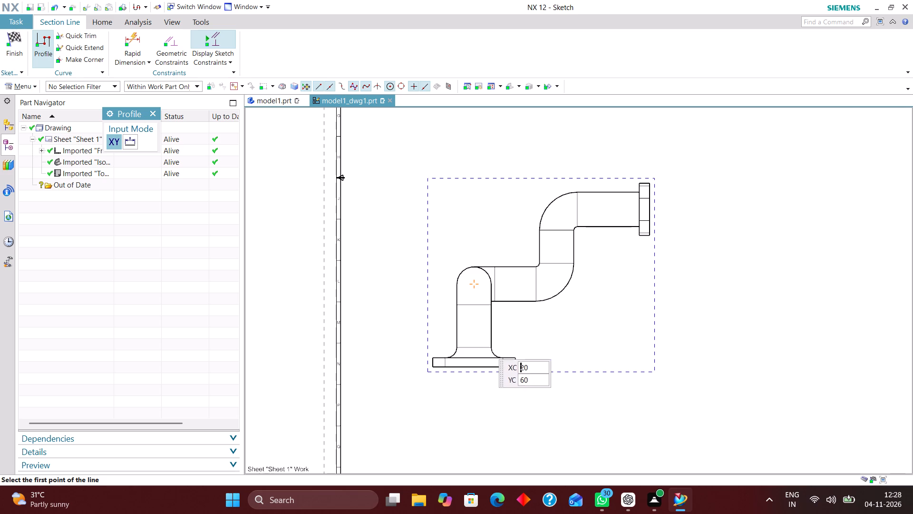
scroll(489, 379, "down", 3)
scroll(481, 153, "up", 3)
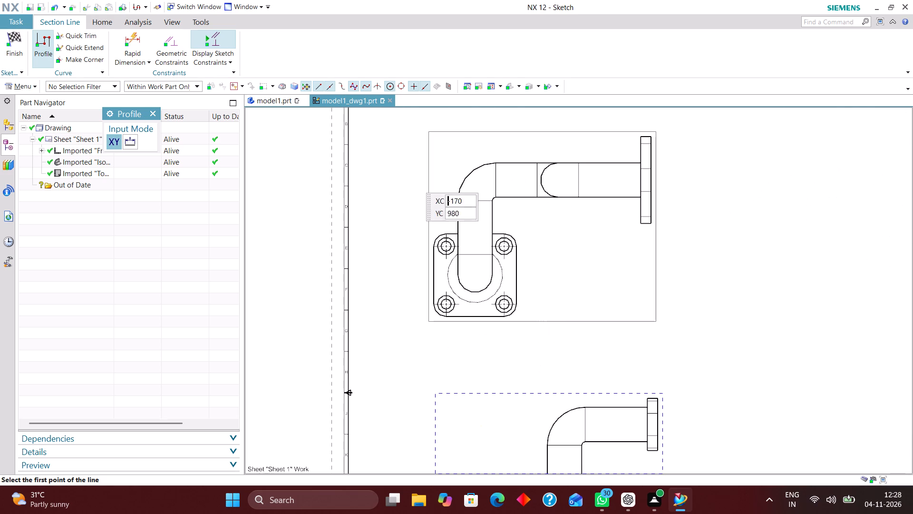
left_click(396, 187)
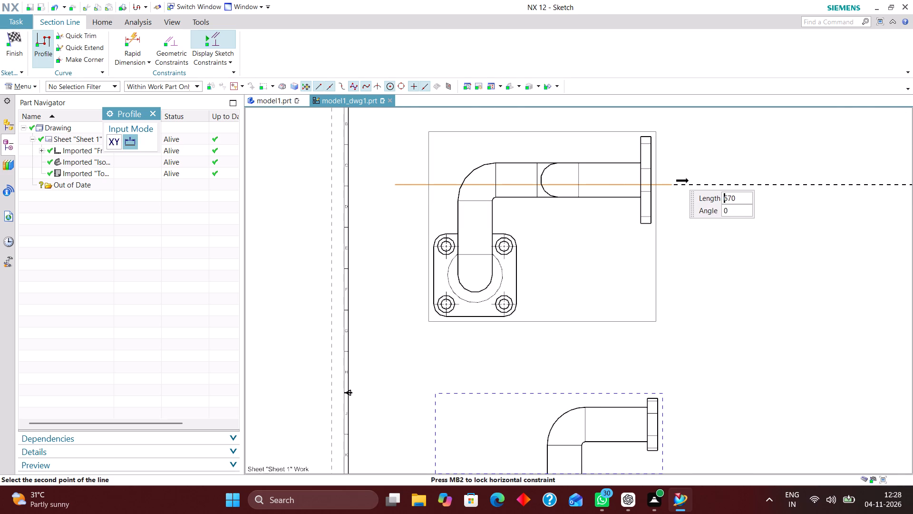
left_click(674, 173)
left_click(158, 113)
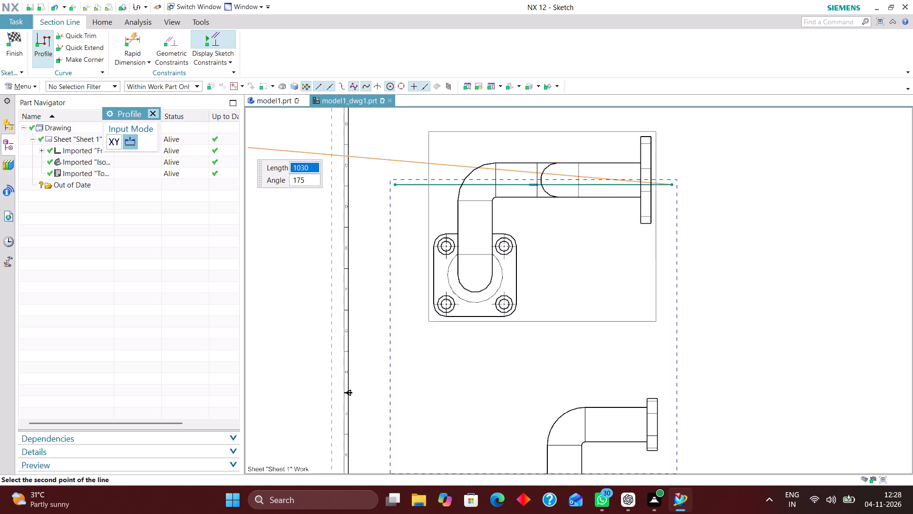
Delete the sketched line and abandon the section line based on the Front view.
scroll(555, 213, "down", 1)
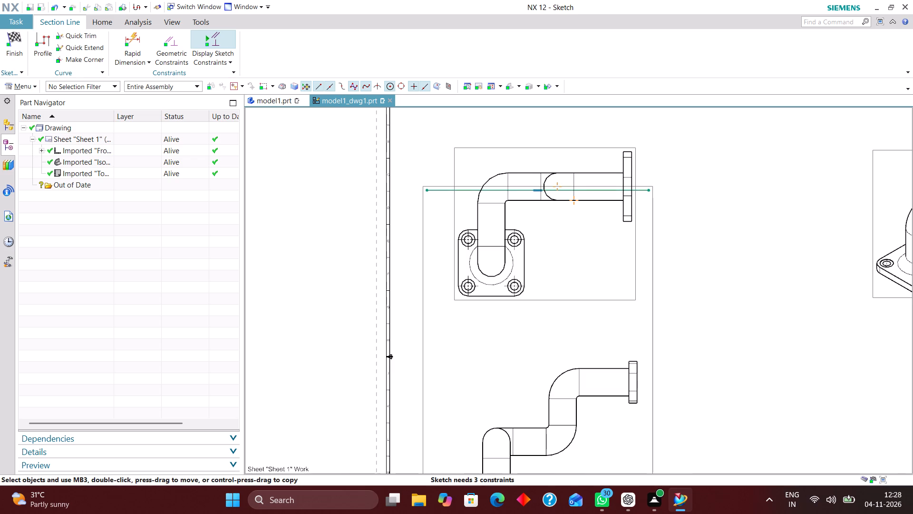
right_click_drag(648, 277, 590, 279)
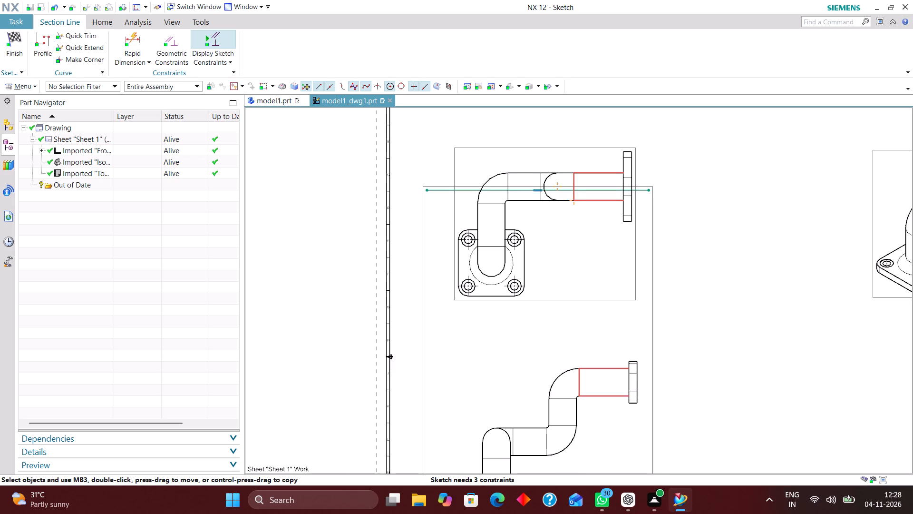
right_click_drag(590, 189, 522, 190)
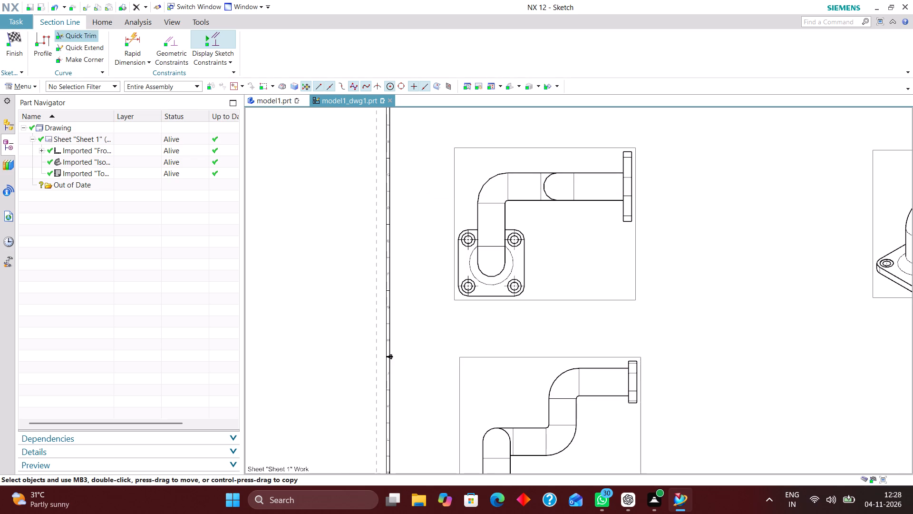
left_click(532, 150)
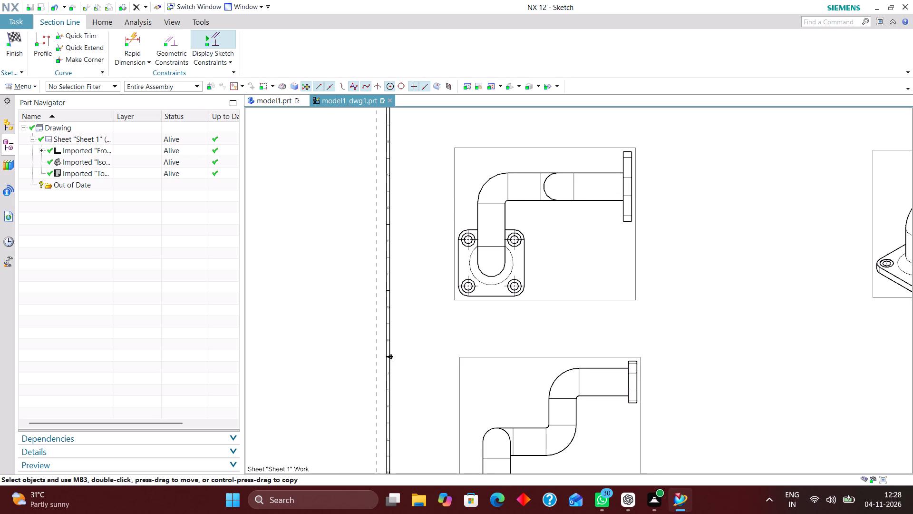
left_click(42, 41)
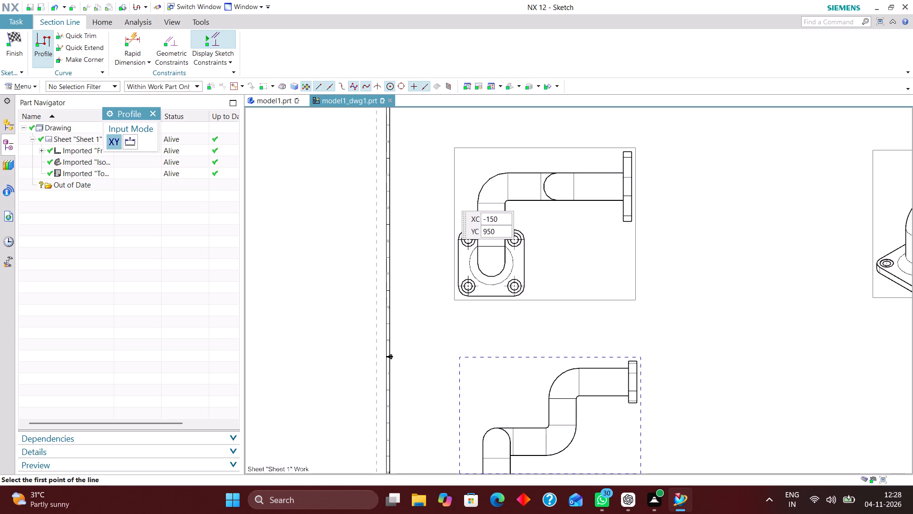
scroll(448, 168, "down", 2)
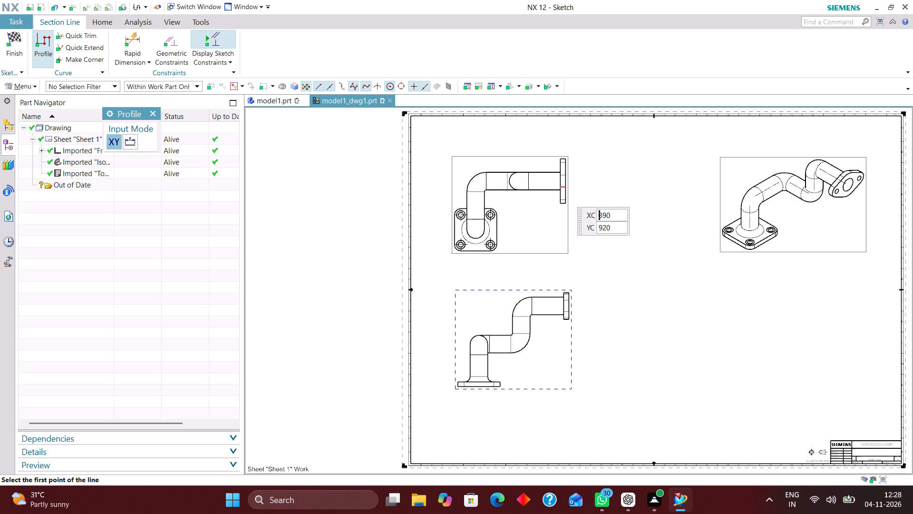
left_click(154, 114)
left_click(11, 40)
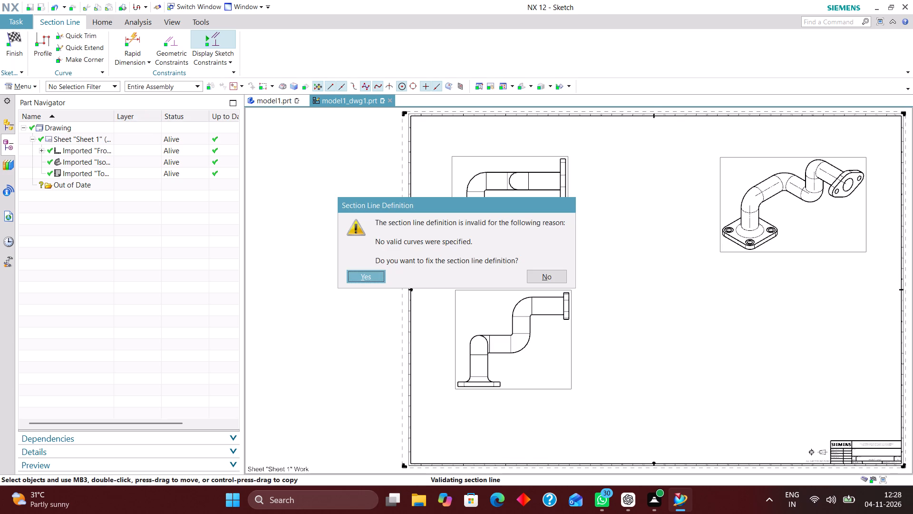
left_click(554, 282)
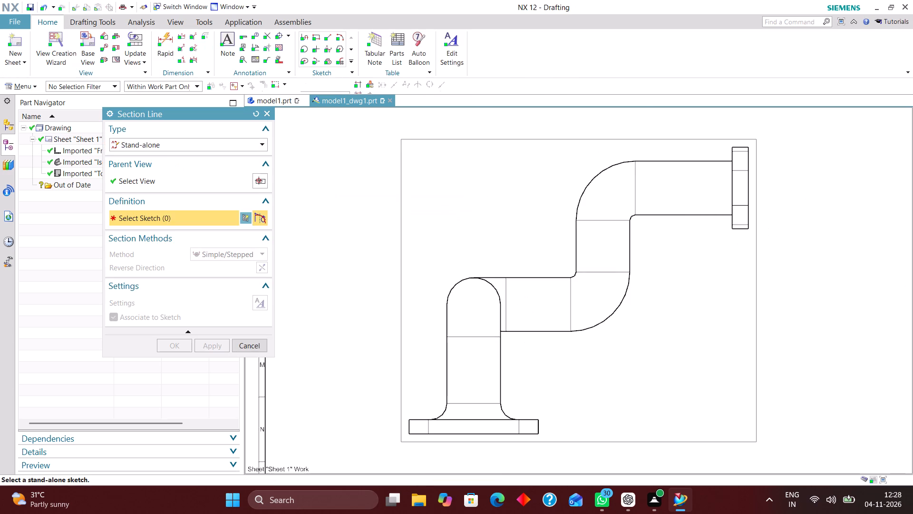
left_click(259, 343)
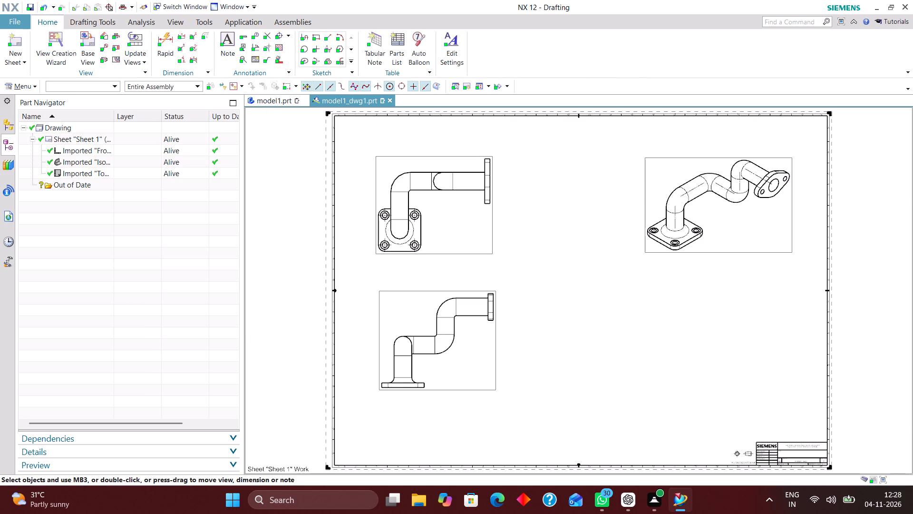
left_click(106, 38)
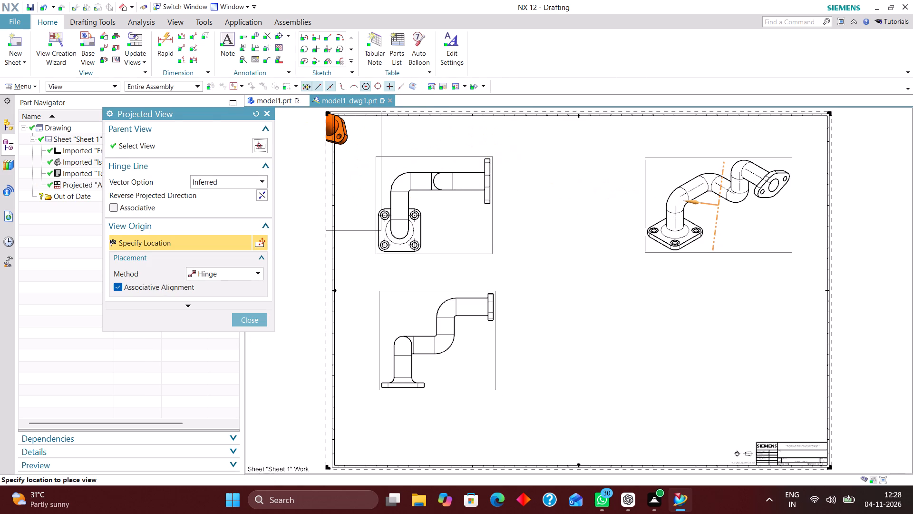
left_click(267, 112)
Start a stand-alone section line on the Top view and sketch a horizontal line through its horizontal pipe run, past both ends.
left_click(117, 33)
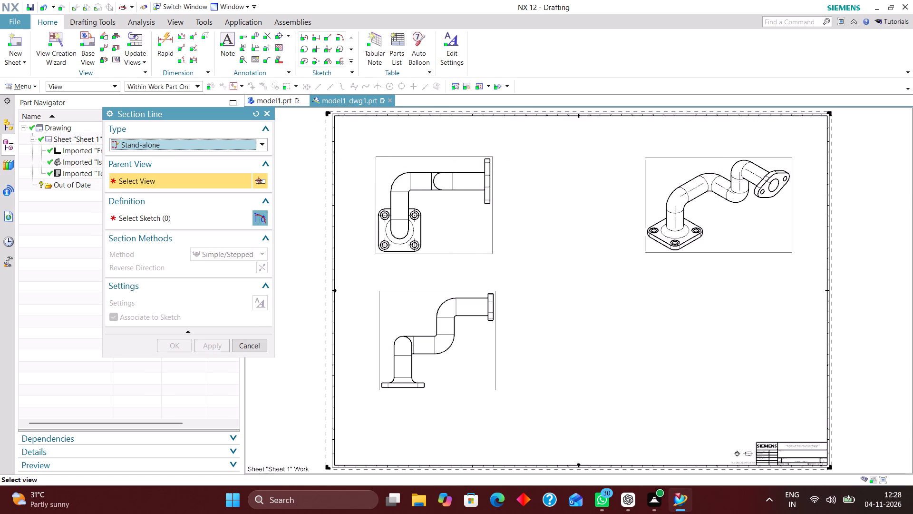
left_click(457, 151)
left_click(463, 154)
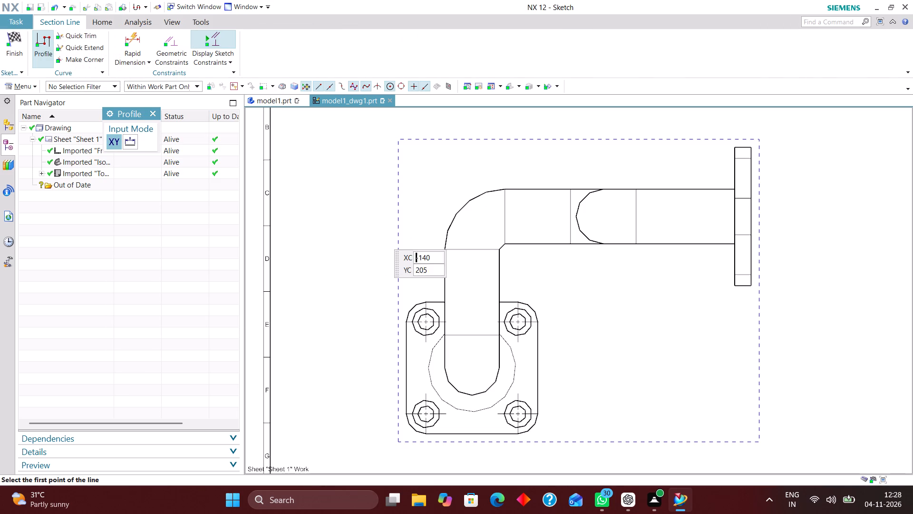
left_click(332, 218)
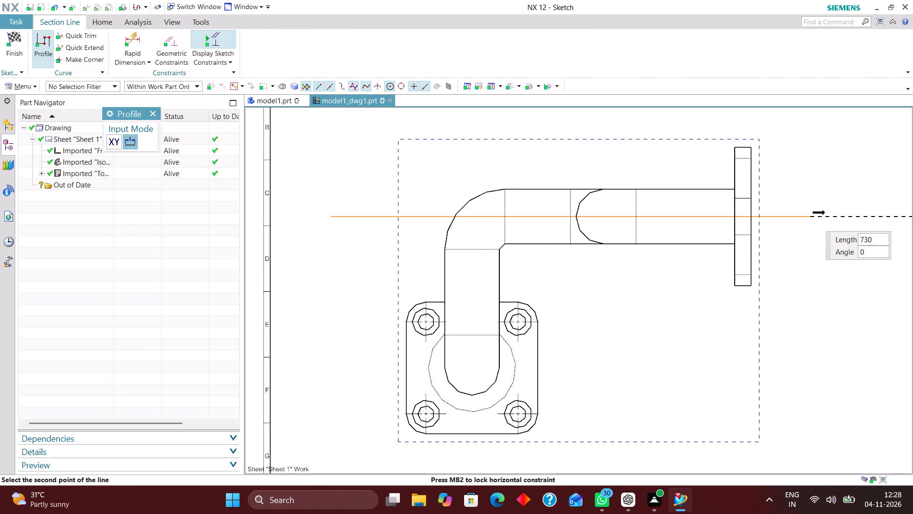
left_click(802, 215)
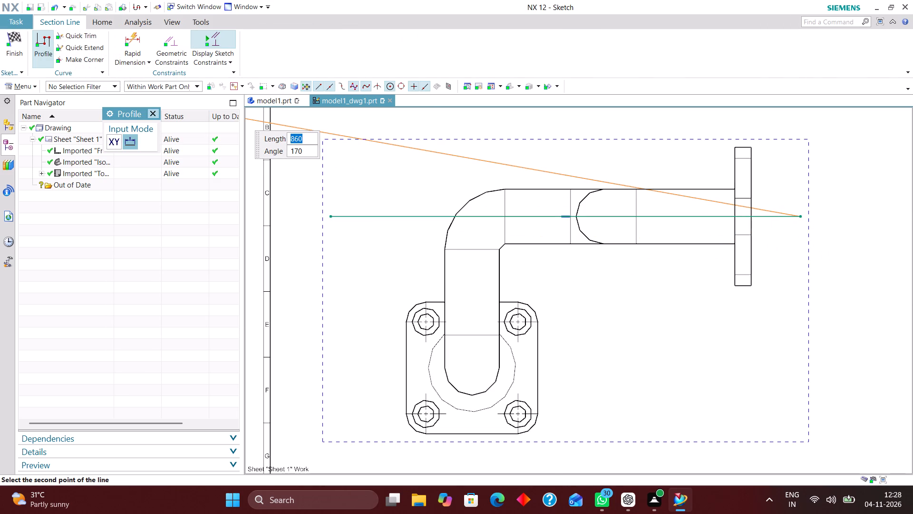
left_click(154, 112)
Shorten the sketched horizontal line so its ends sit just beyond the Top view's pipe, and finish the section line.
left_click_drag(327, 215, 332, 217)
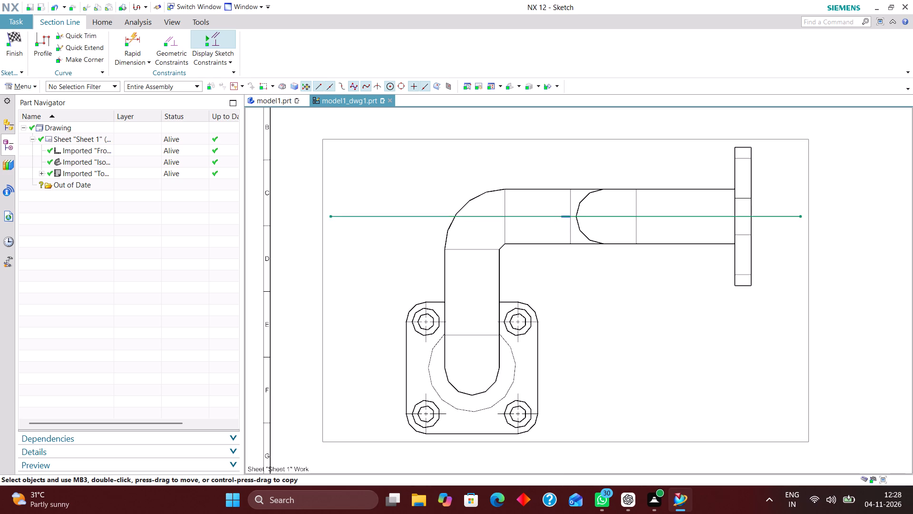
left_click_drag(332, 217, 359, 218)
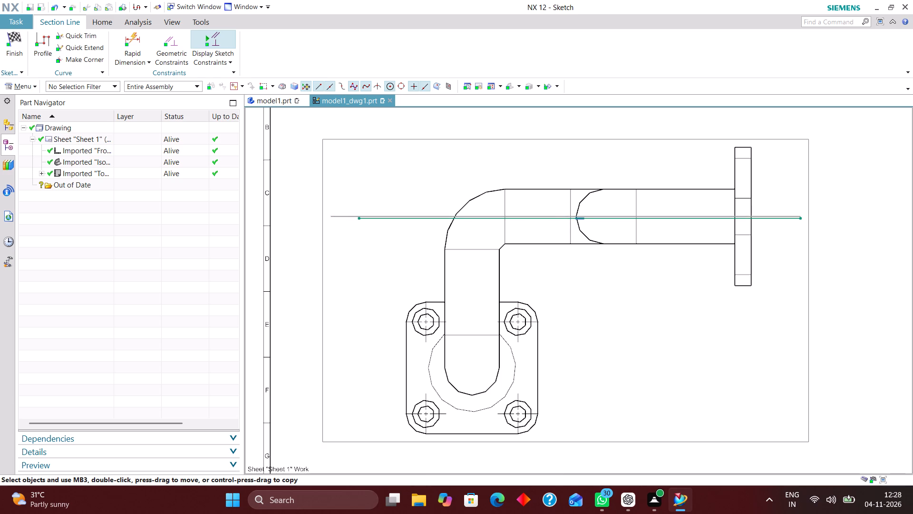
left_click_drag(359, 218, 369, 218)
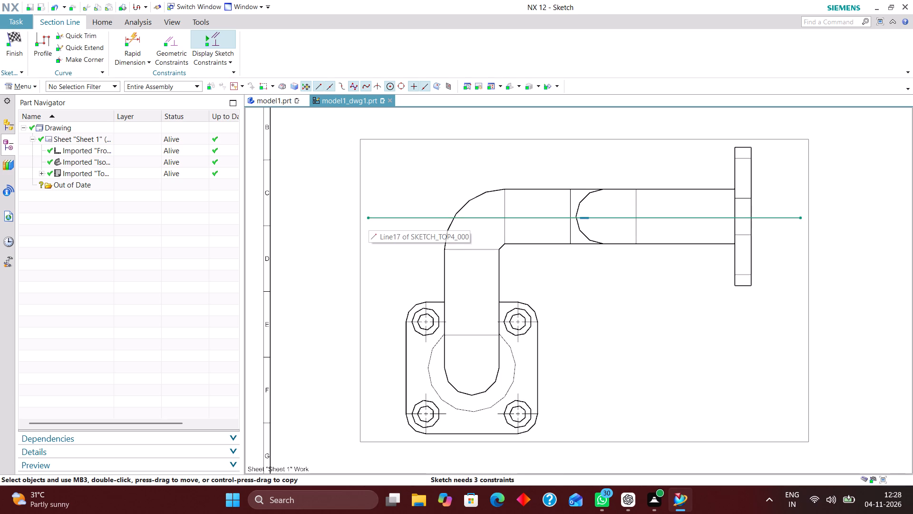
left_click_drag(802, 218, 788, 216)
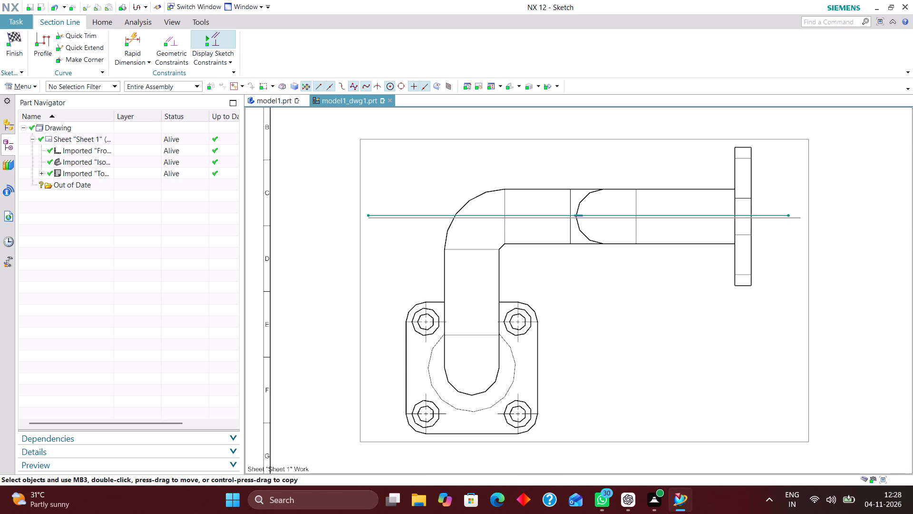
left_click_drag(788, 216, 785, 216)
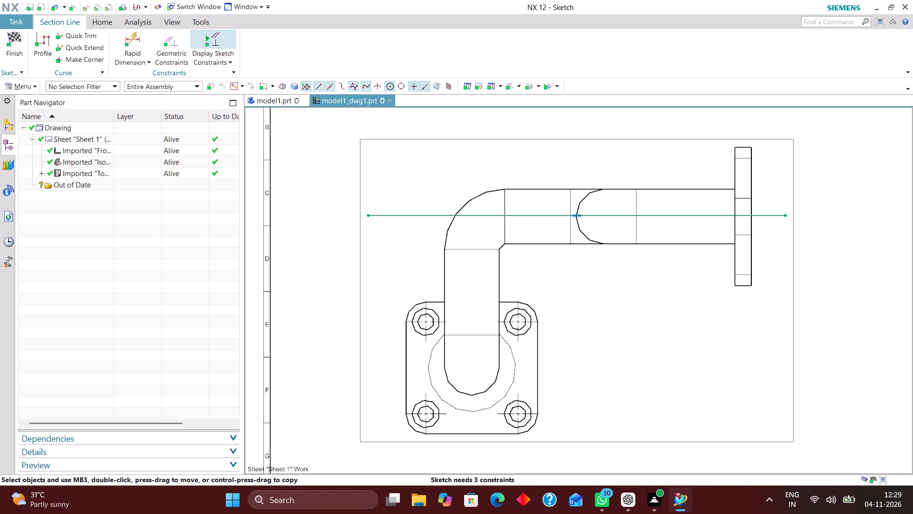
left_click_drag(369, 214, 389, 216)
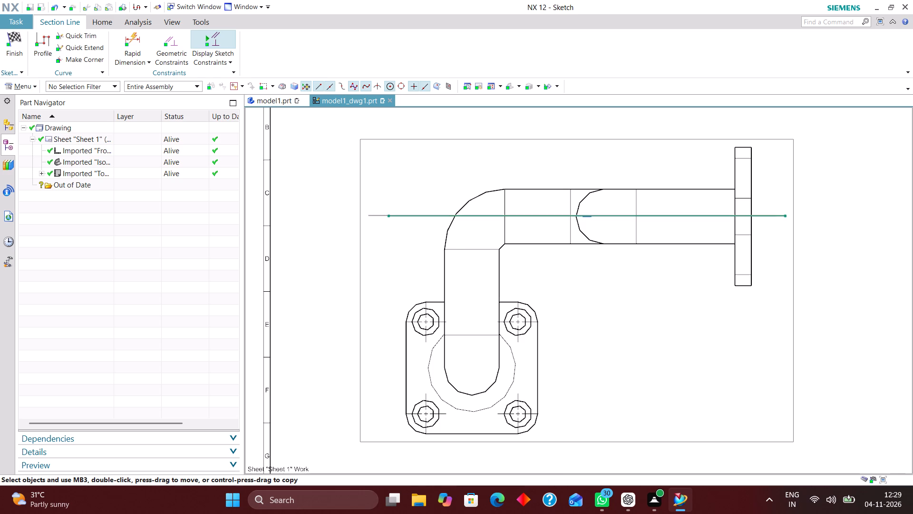
left_click_drag(389, 216, 389, 215)
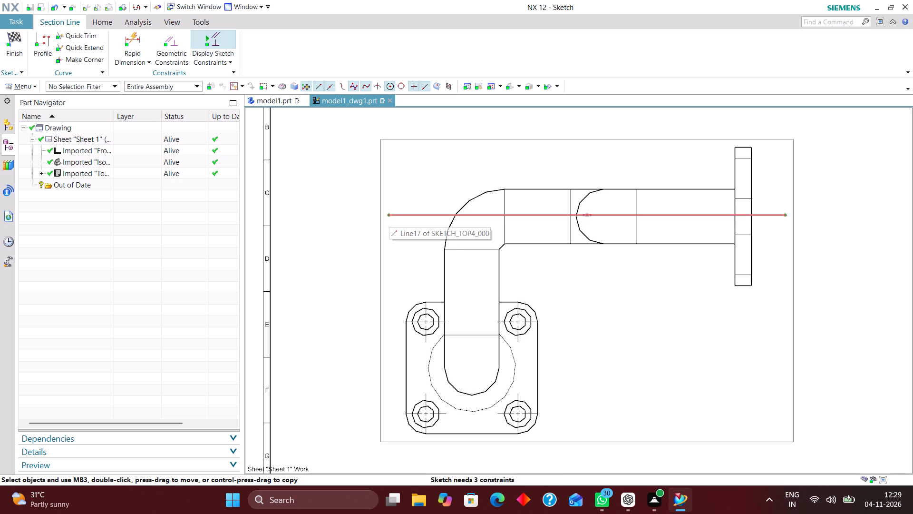
left_click(12, 39)
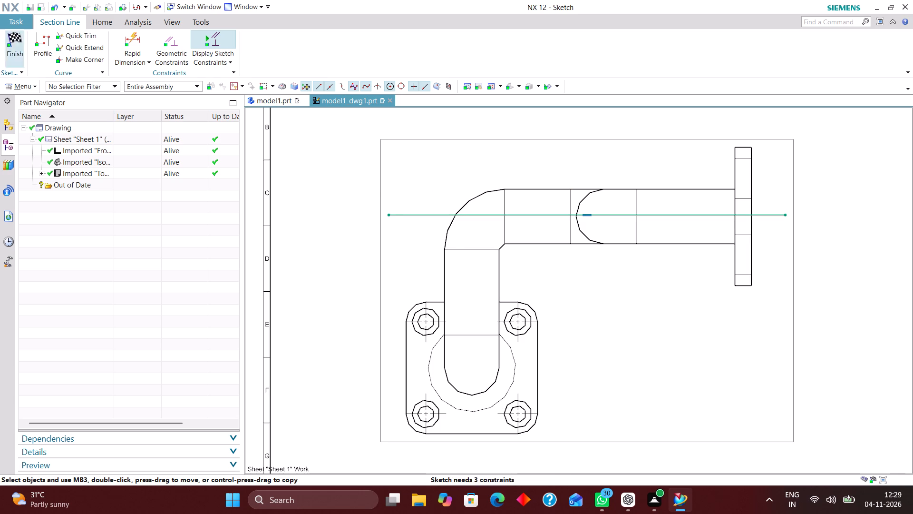
scroll(442, 212, "down", 4)
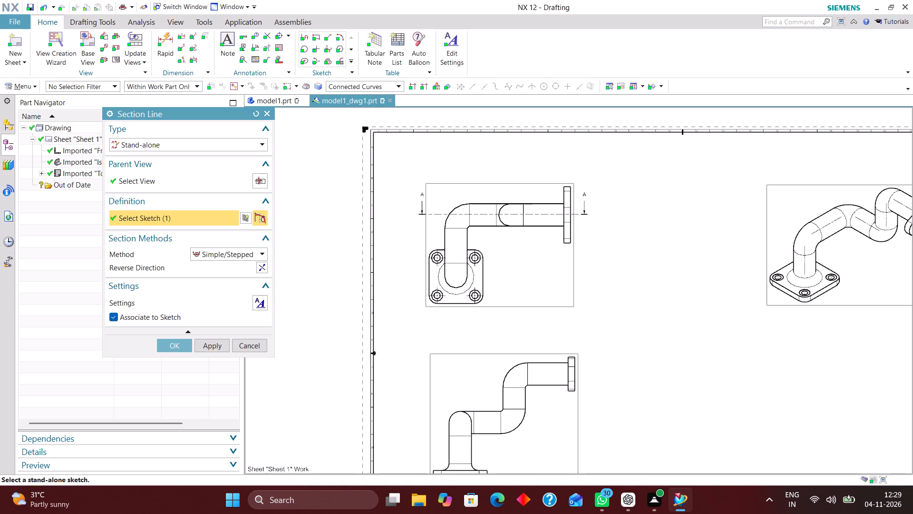
left_click(171, 345)
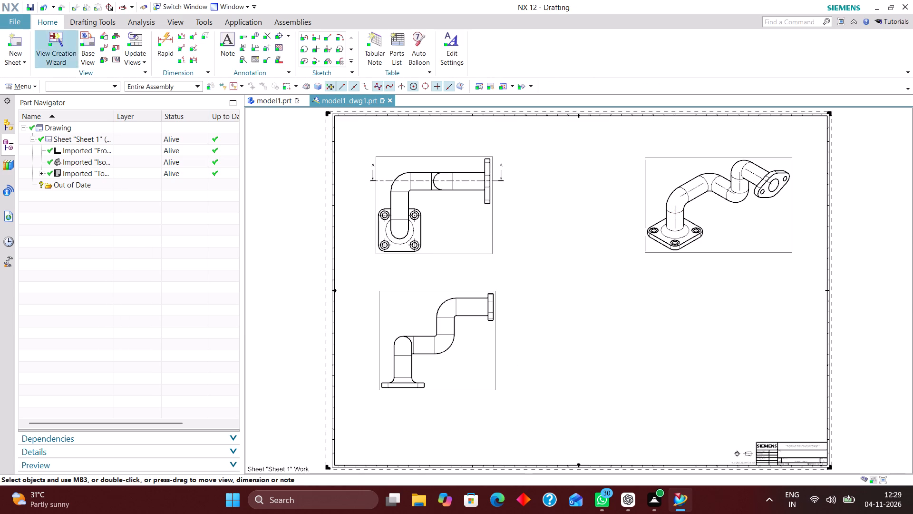
Create a section view from the Top view's existing horizontal section line and place it beside the Front view.
left_click(115, 46)
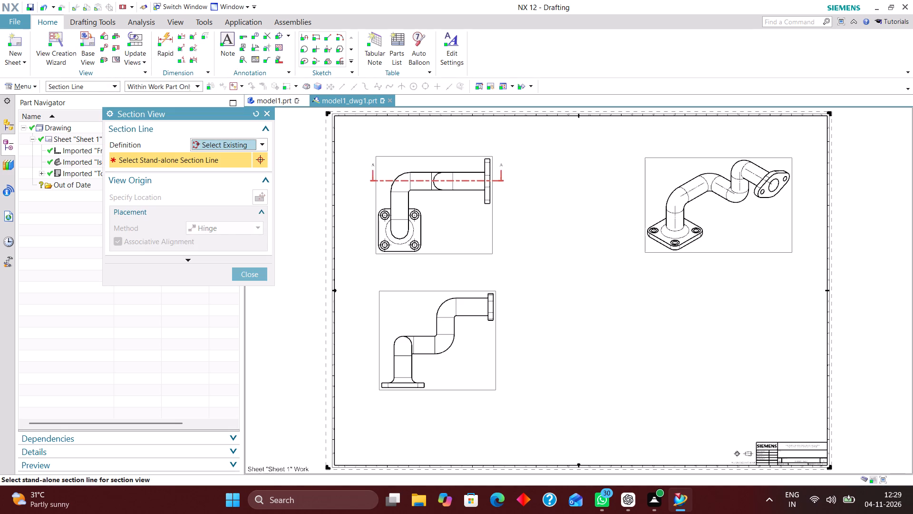
left_click(387, 180)
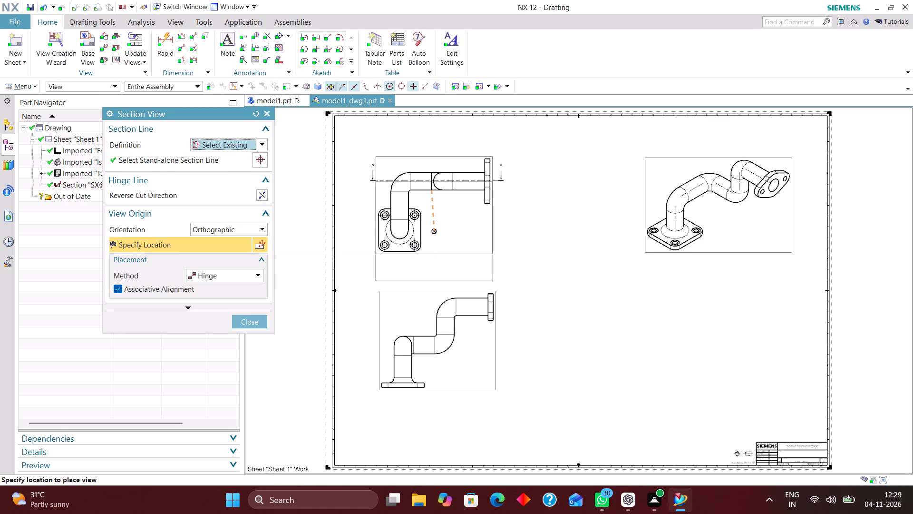
left_click(230, 271)
left_click(229, 284)
left_click(613, 344)
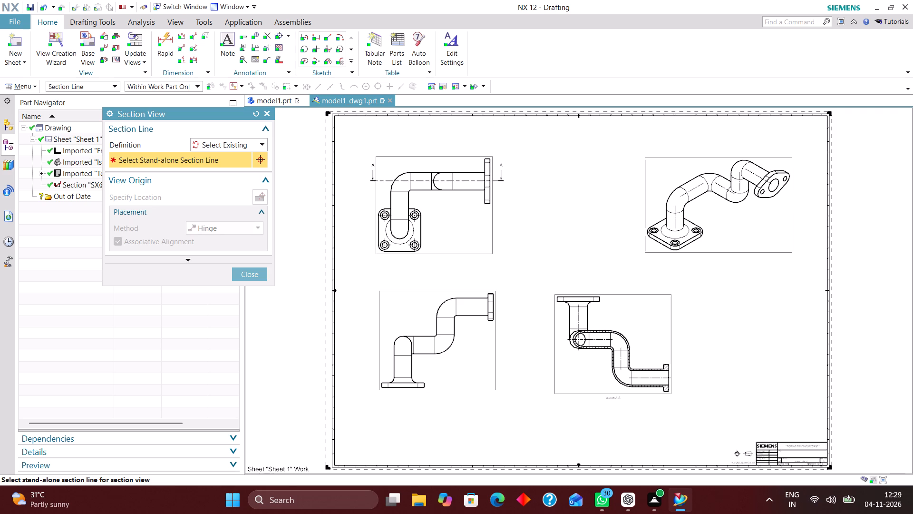
left_click(251, 274)
Swap the lower views: move the section view directly below the Top view and the Front view beside it, slightly lower.
left_click_drag(493, 361, 824, 358)
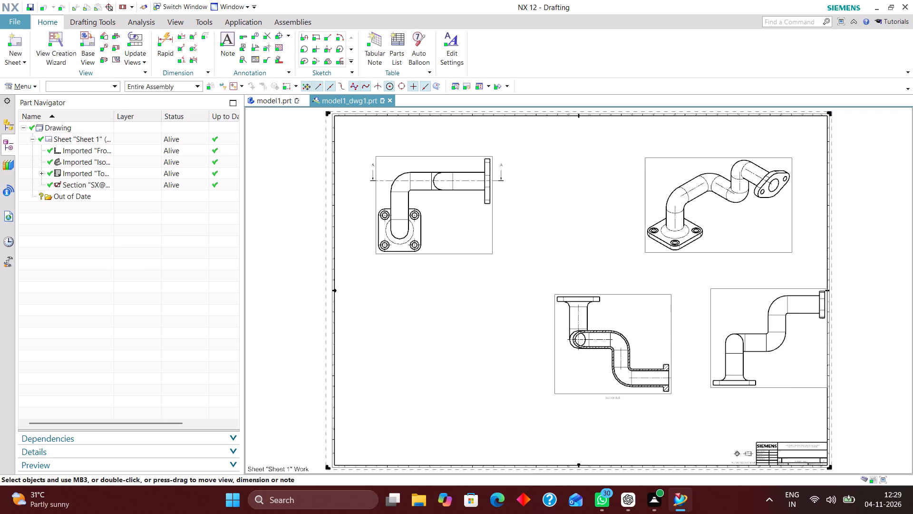
left_click_drag(824, 358, 813, 360)
left_click_drag(554, 363, 398, 343)
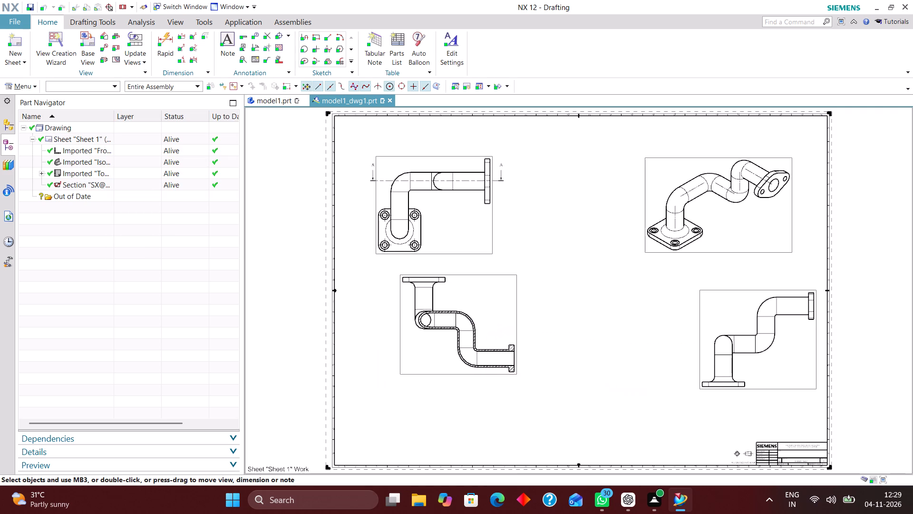
left_click_drag(398, 343, 378, 349)
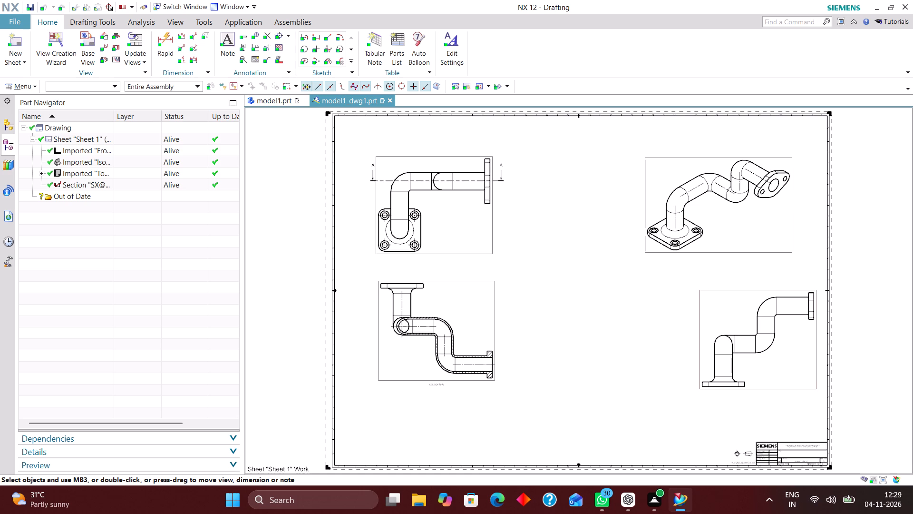
left_click_drag(699, 347, 552, 343)
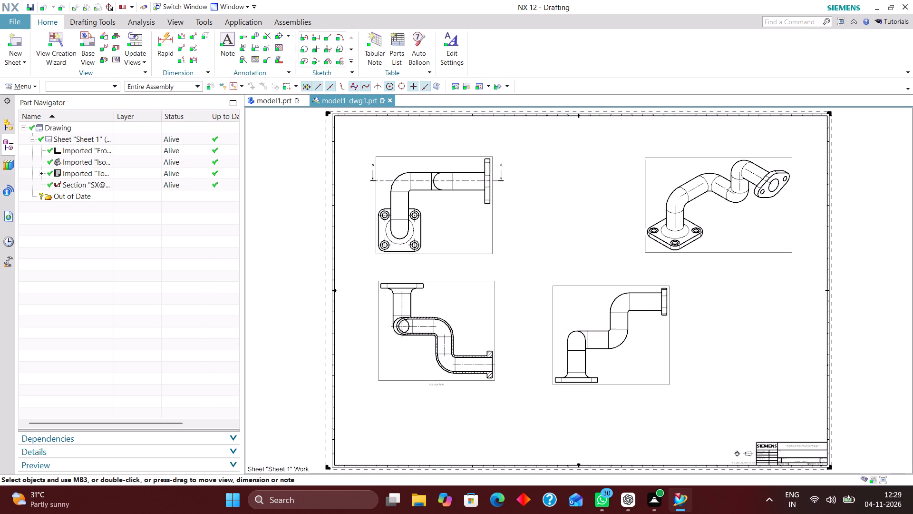
left_click_drag(552, 343, 552, 342)
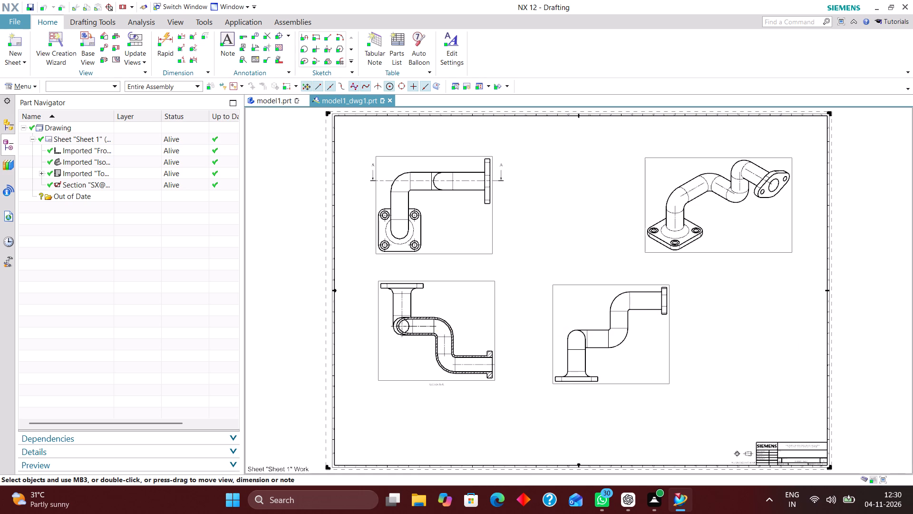
left_click_drag(552, 342, 557, 341)
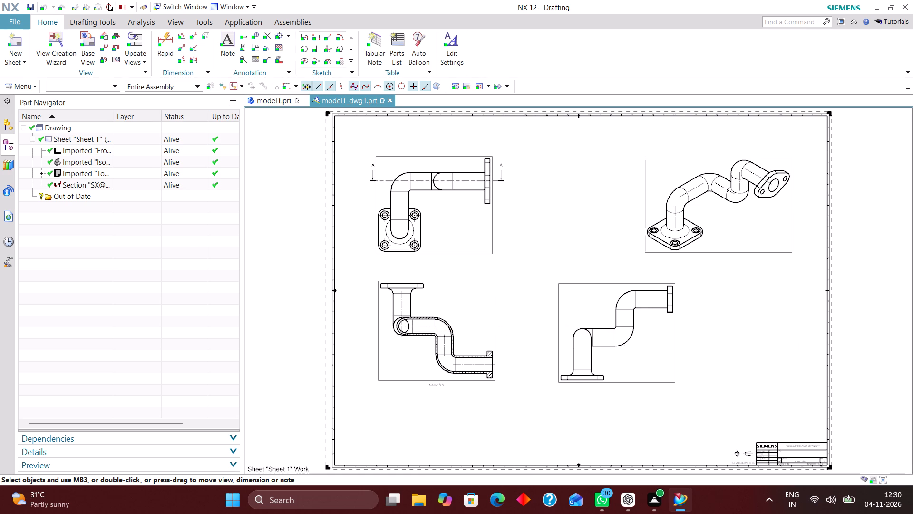
left_click_drag(557, 341, 554, 376)
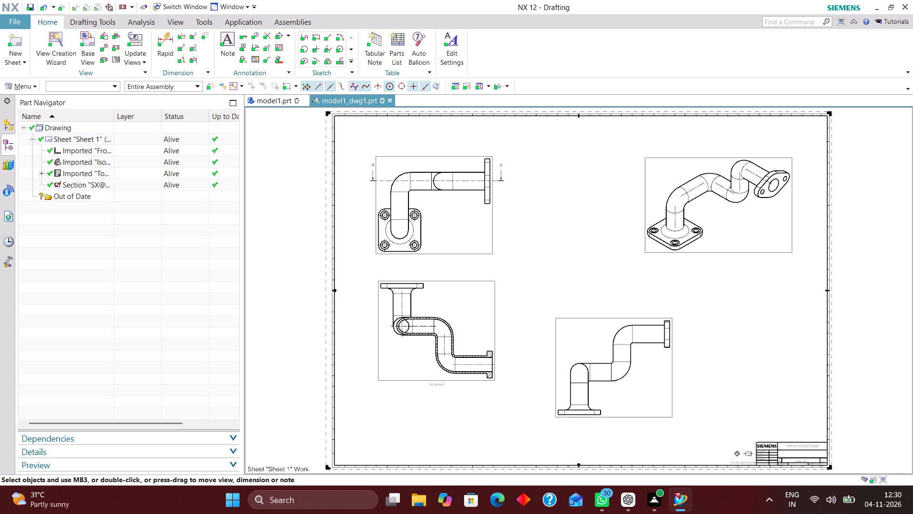
Create a stand-alone section line on the Top view, sketched vertically through its vertical pipe run and past both ends.
left_click(112, 35)
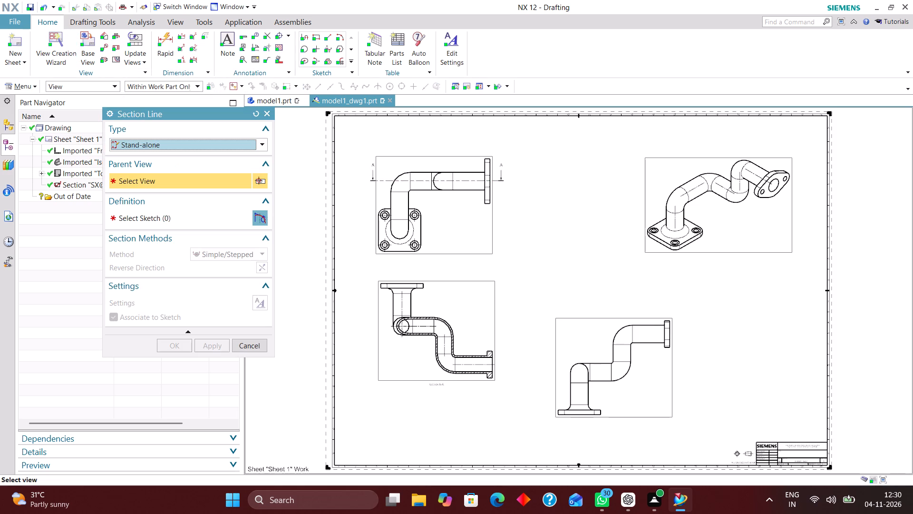
left_click(470, 255)
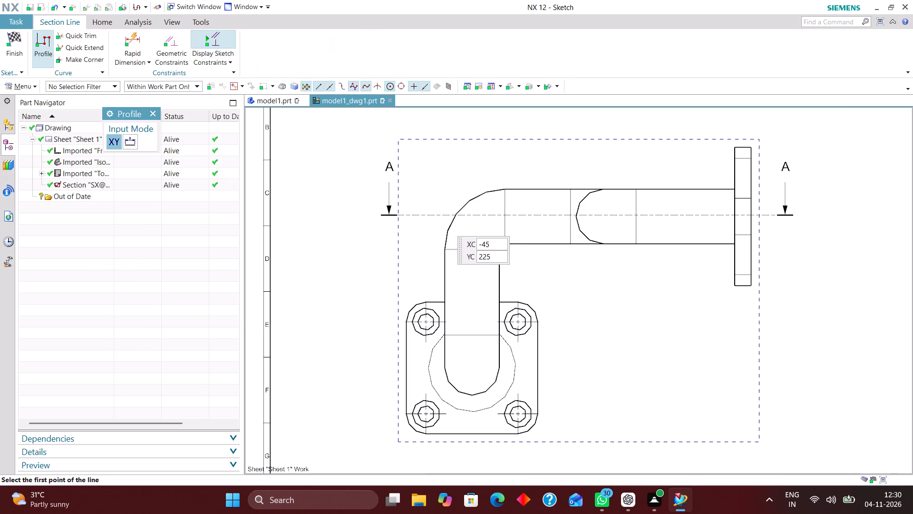
scroll(451, 197, "down", 3)
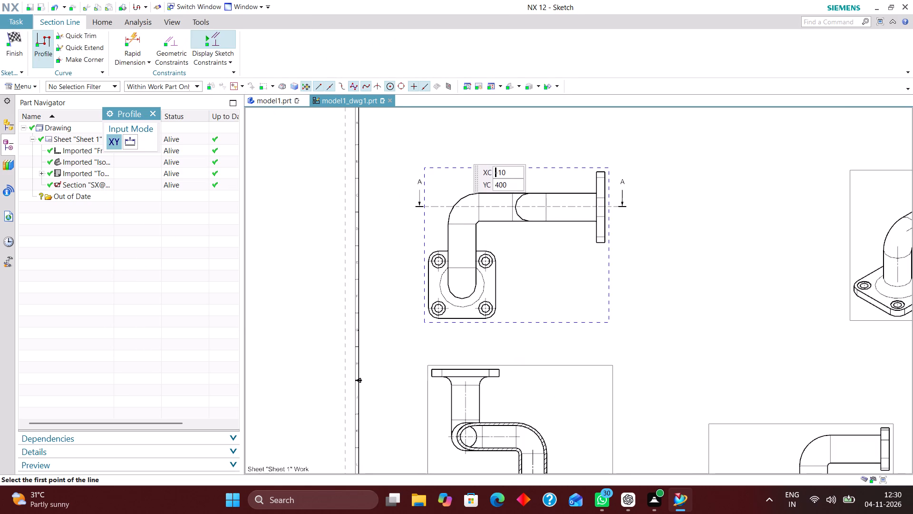
left_click(462, 140)
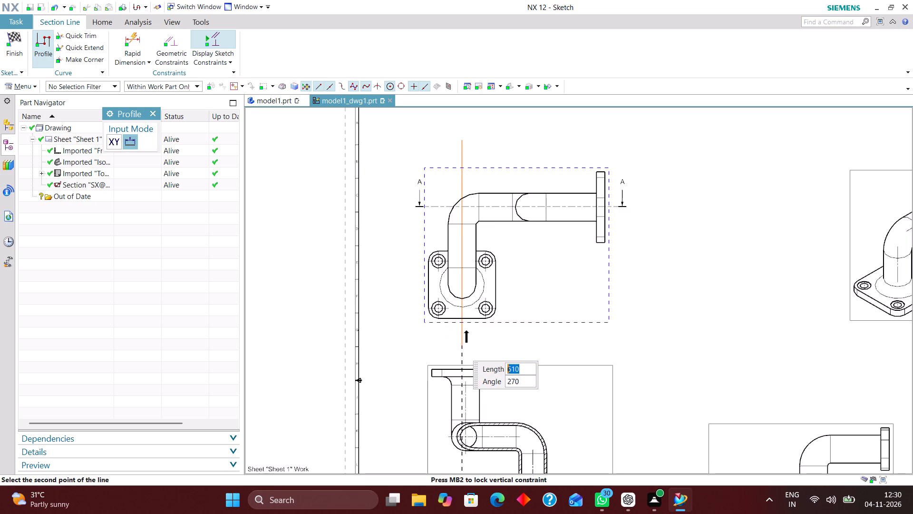
left_click(457, 344)
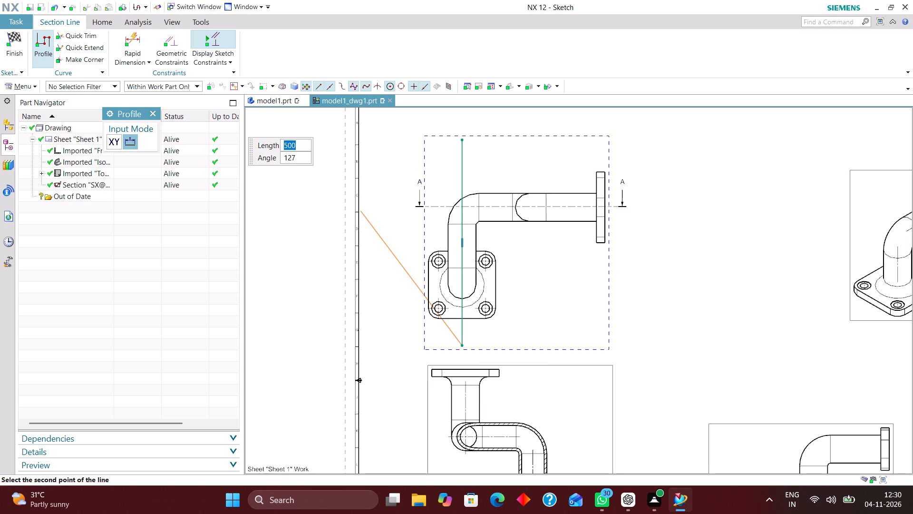
left_click(157, 116)
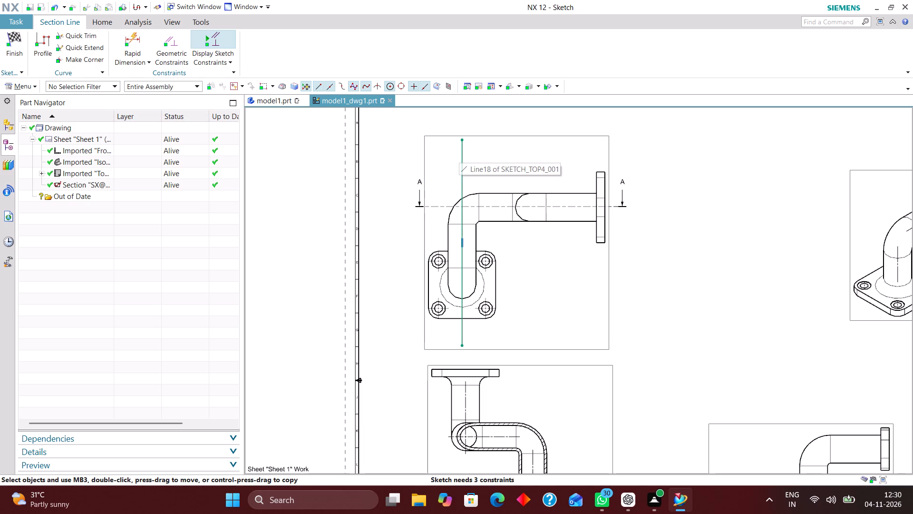
left_click(19, 40)
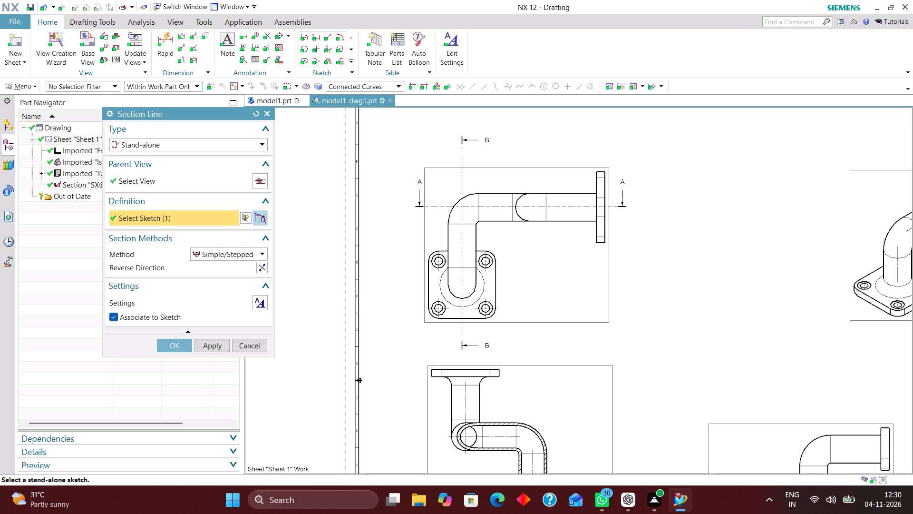
left_click(181, 346)
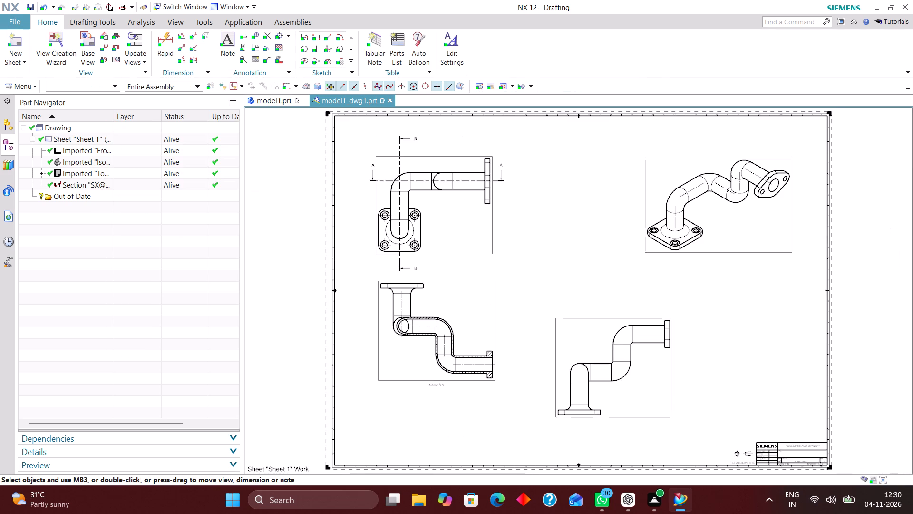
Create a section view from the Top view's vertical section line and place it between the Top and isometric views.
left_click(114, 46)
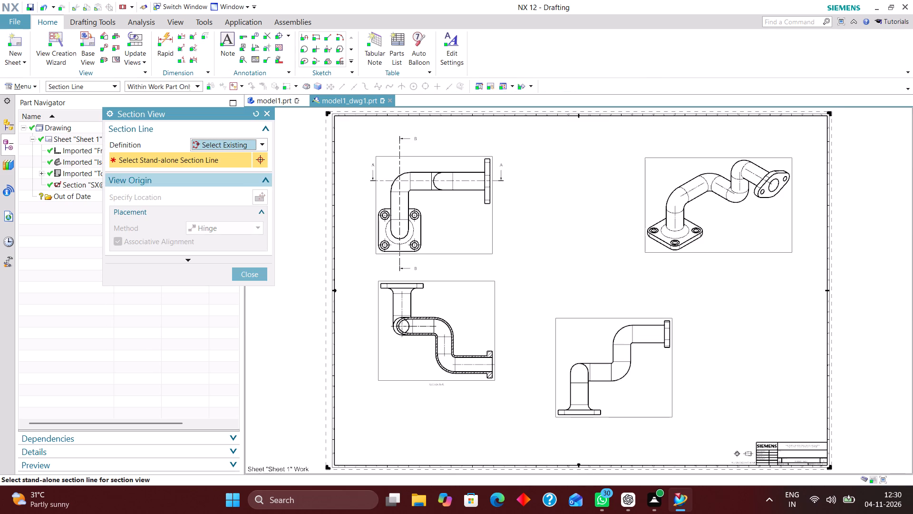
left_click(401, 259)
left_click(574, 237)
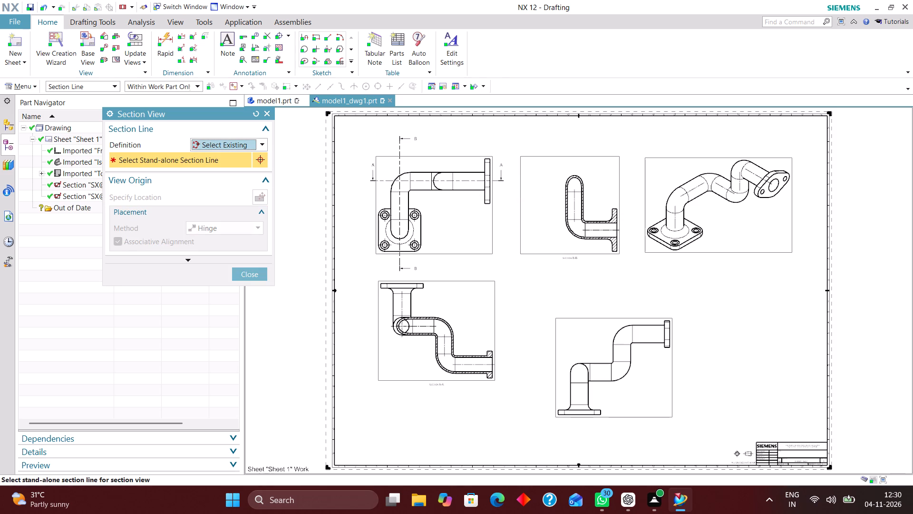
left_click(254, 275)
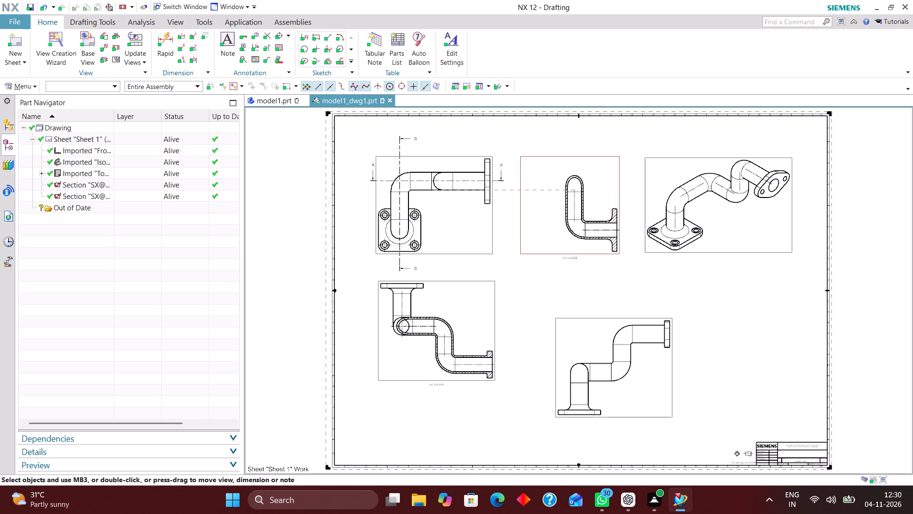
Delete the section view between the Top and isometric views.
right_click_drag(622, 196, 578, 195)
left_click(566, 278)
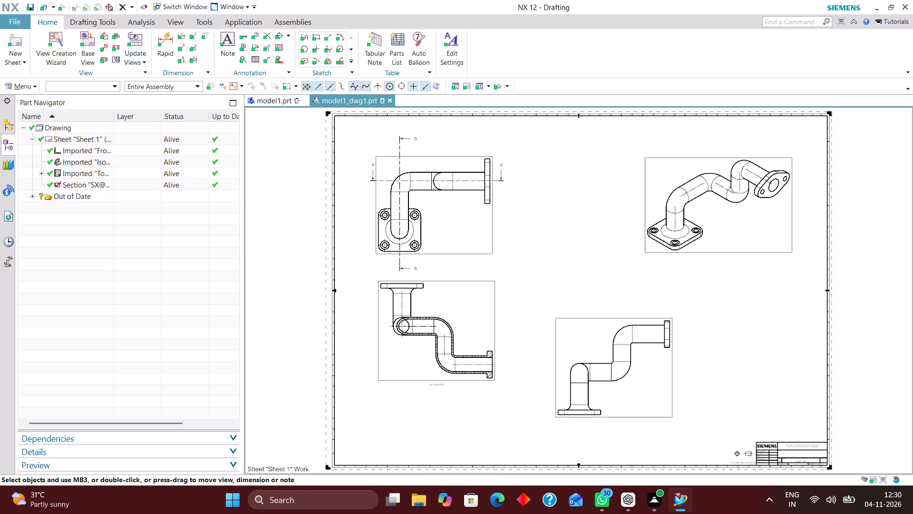
Reverse the viewing direction of the Top view's vertical section line B-B.
double_click(401, 266)
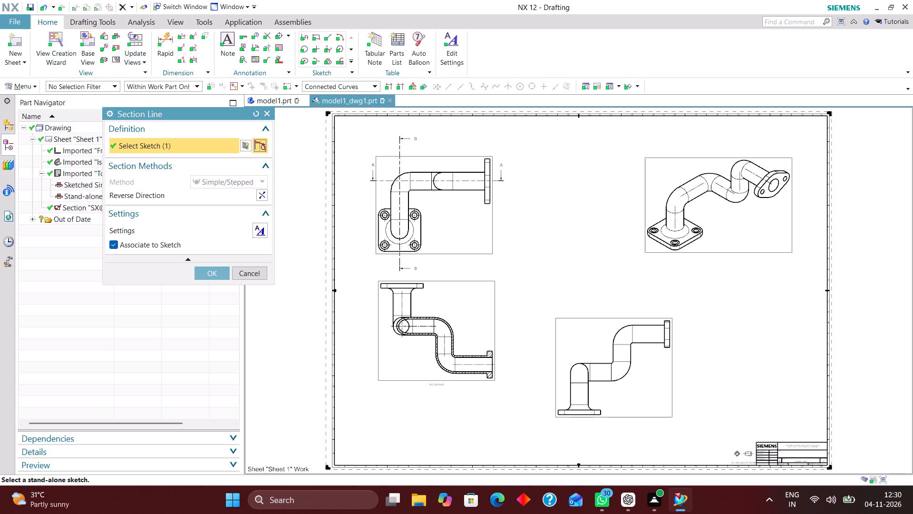
left_click(262, 197)
left_click(208, 276)
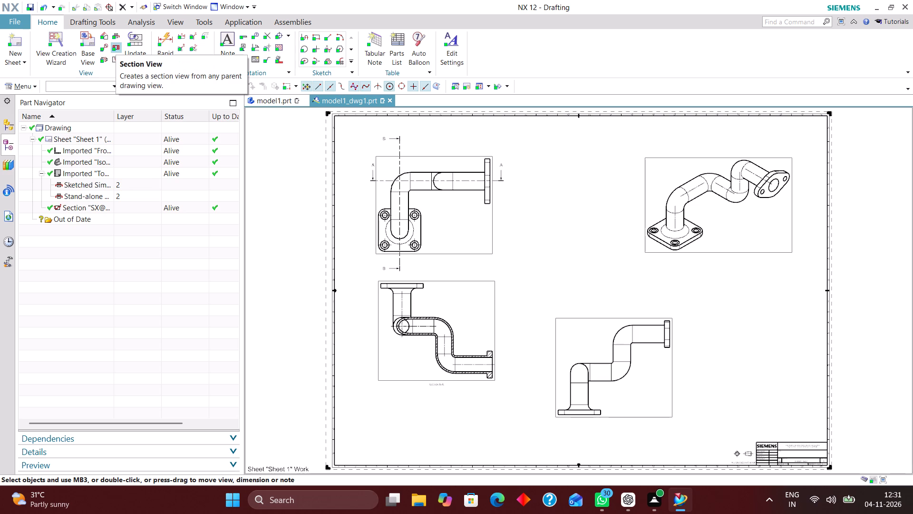
Create a section view from the Top view's existing section line B-B and place it between the Top and isometric views.
left_click(116, 45)
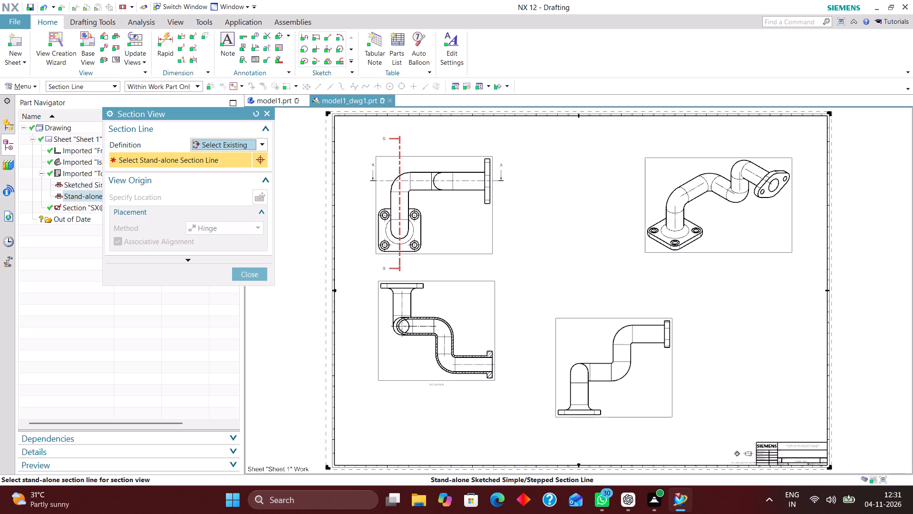
left_click(399, 262)
left_click(573, 251)
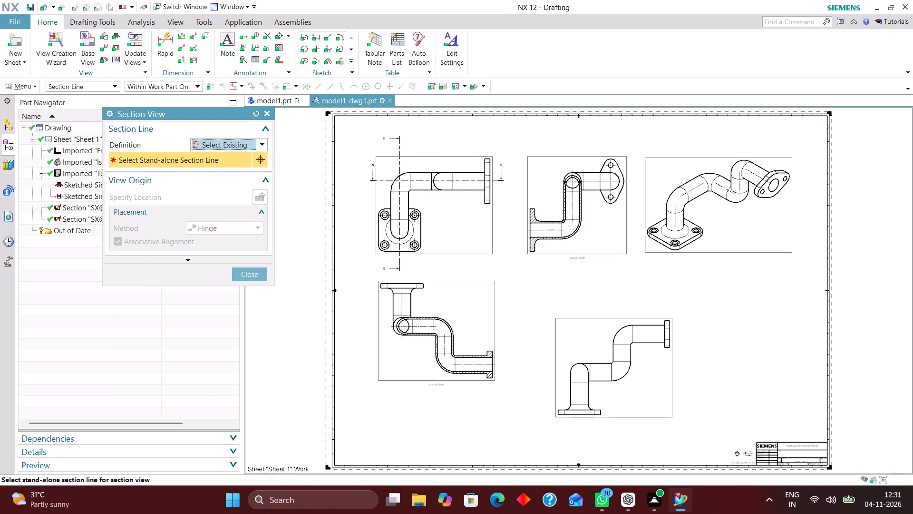
left_click(251, 273)
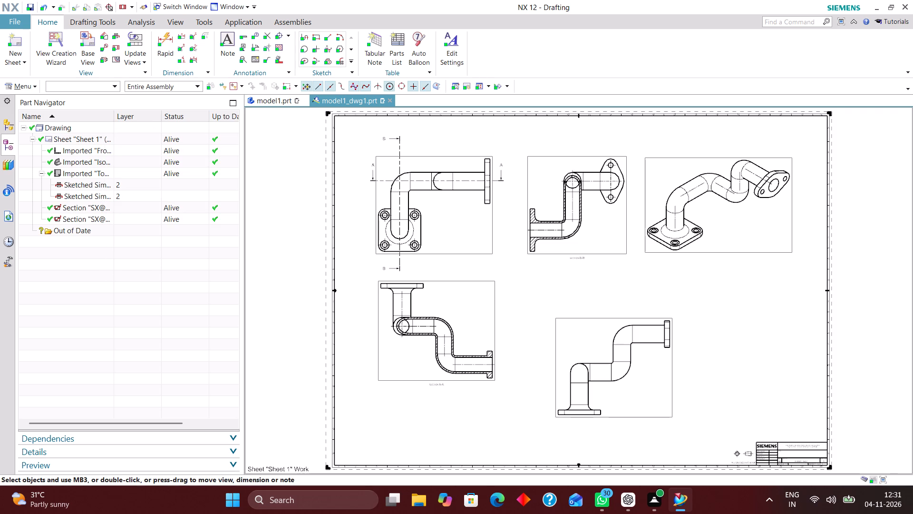
Spread out the views: Top and section B-B near the sheet's upper border, section A-A and Front lower down, isometric midway along the right border.
scroll(606, 199, "up", 2)
scroll(593, 198, "down", 2)
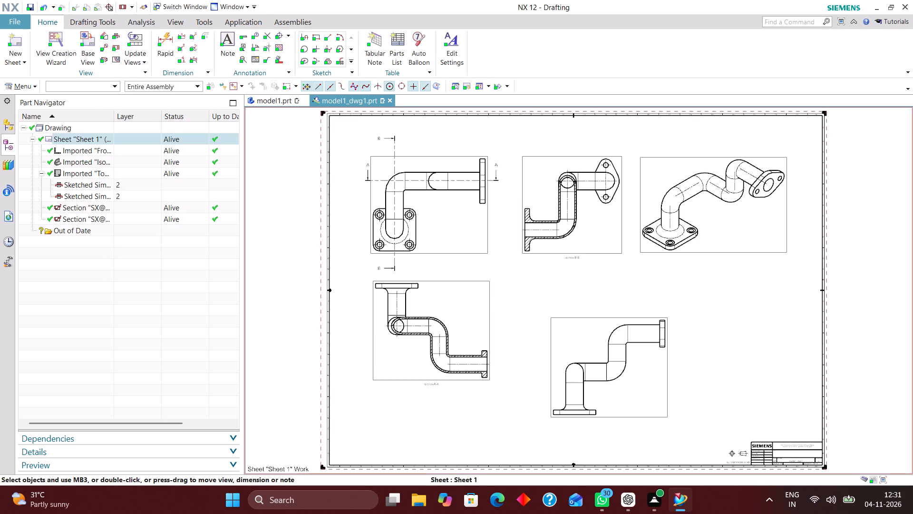
left_click_drag(558, 322, 543, 311)
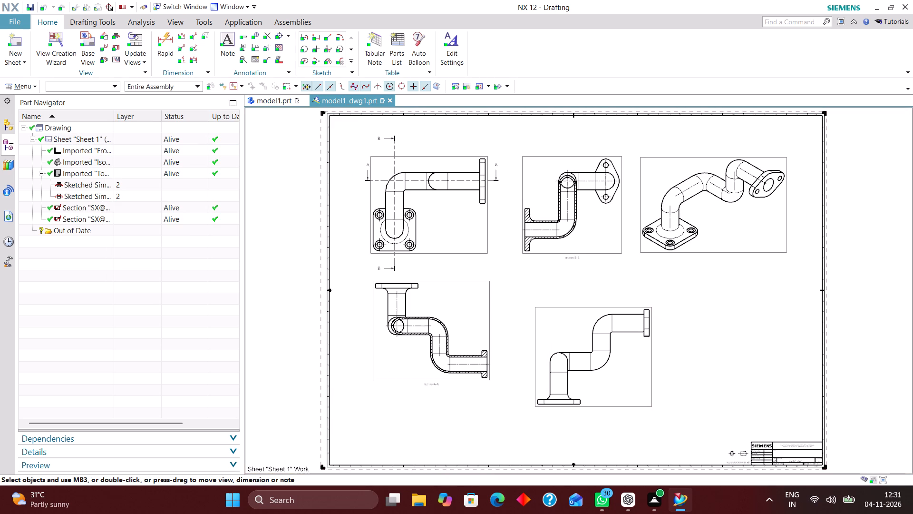
left_click_drag(543, 311, 531, 338)
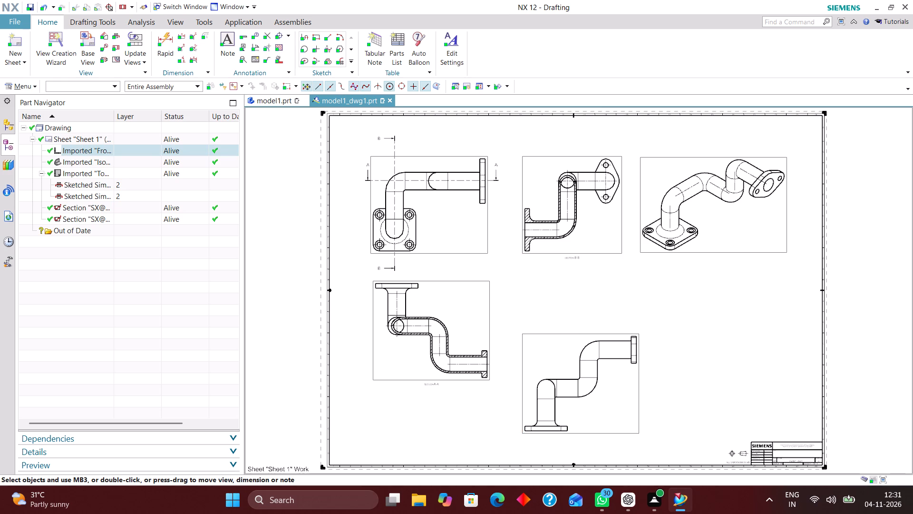
left_click_drag(488, 325, 497, 344)
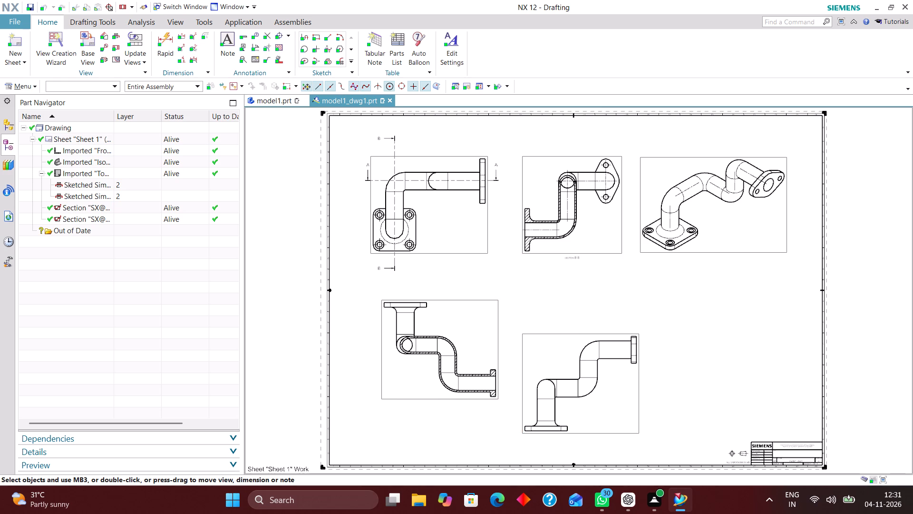
left_click_drag(497, 344, 497, 346)
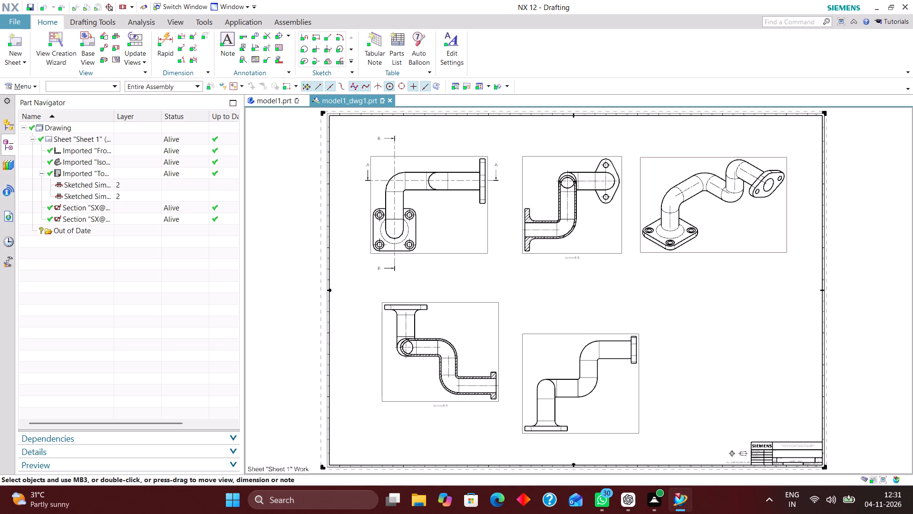
left_click_drag(741, 253, 742, 300)
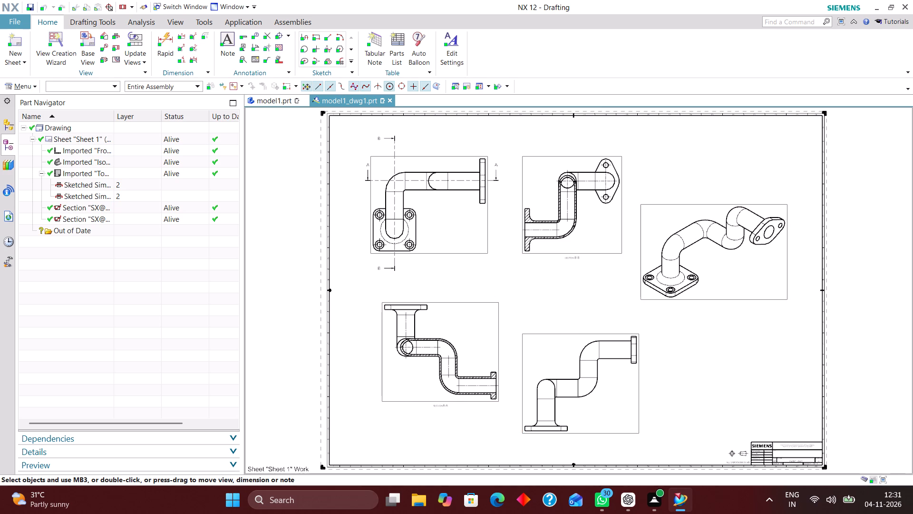
left_click_drag(742, 300, 739, 300)
left_click_drag(589, 155, 592, 143)
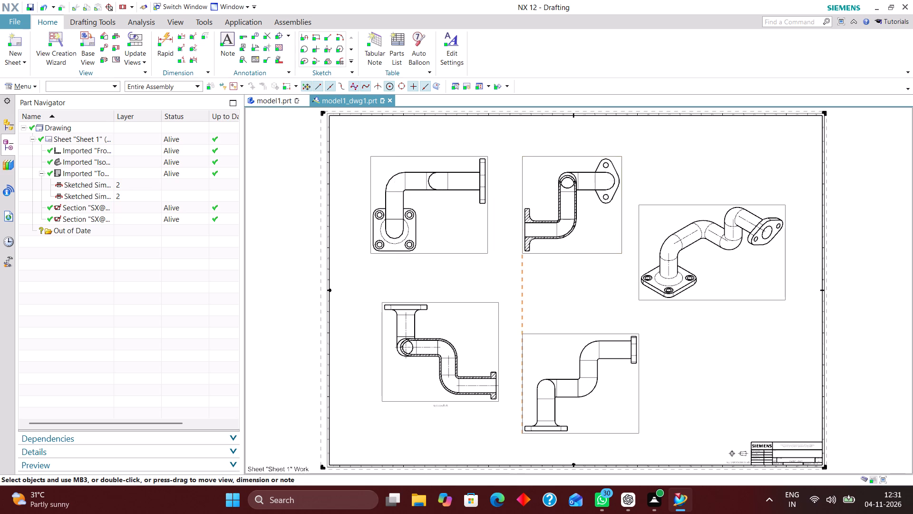
left_click_drag(592, 143, 593, 139)
left_click_drag(724, 300, 725, 315)
left_click_drag(488, 299, 476, 316)
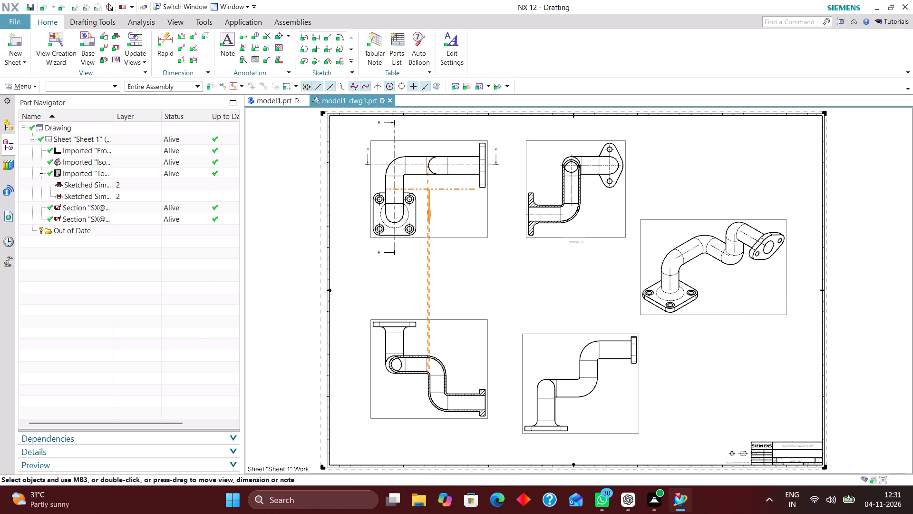
left_click_drag(476, 316, 477, 316)
left_click_drag(571, 332, 564, 338)
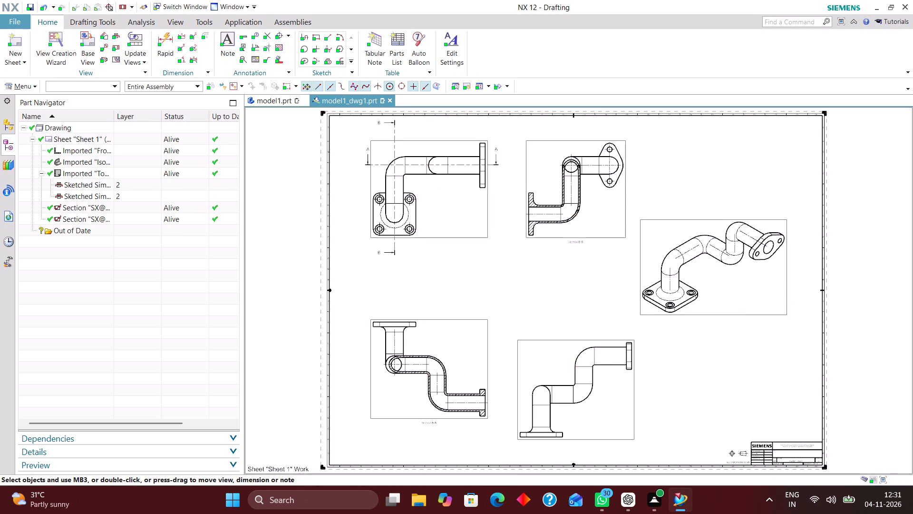
With Rapid Dimension set to Inferred, dimension the square flange's overall width in the Top view, placing it below section arrow B.
scroll(670, 201, "down", 2)
scroll(677, 172, "up", 2)
right_click_drag(695, 158, 612, 237)
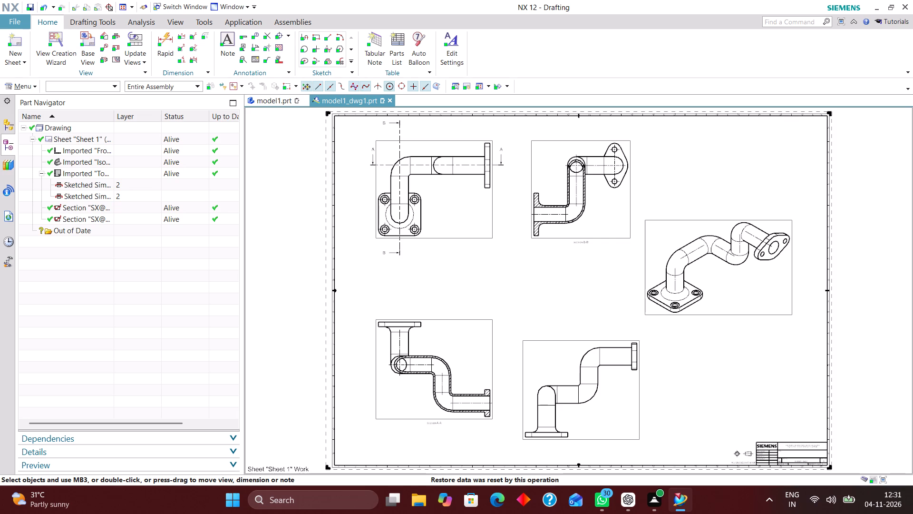
scroll(398, 233, "up", 5)
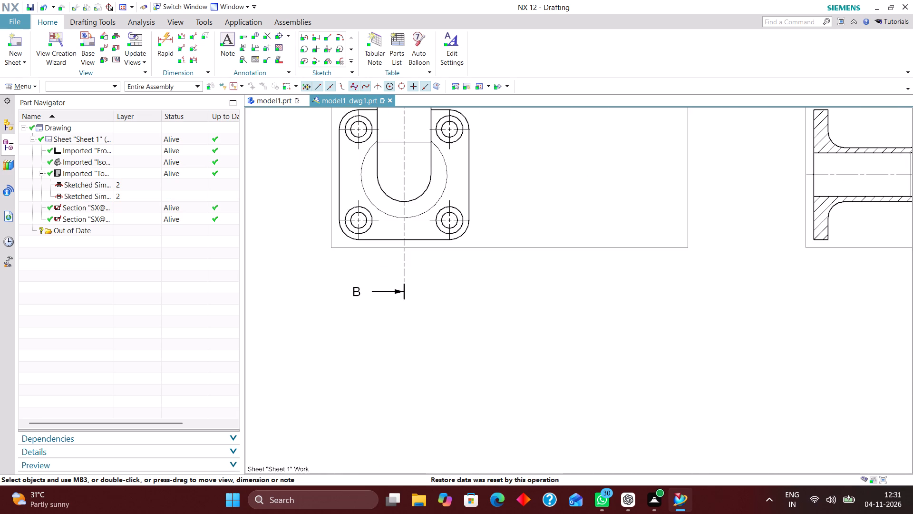
scroll(402, 237, "down", 5)
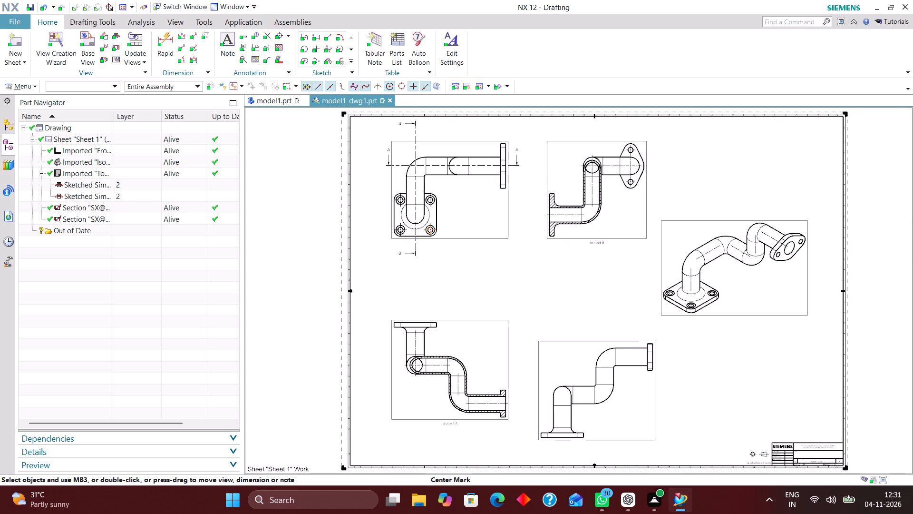
scroll(393, 230, "up", 2)
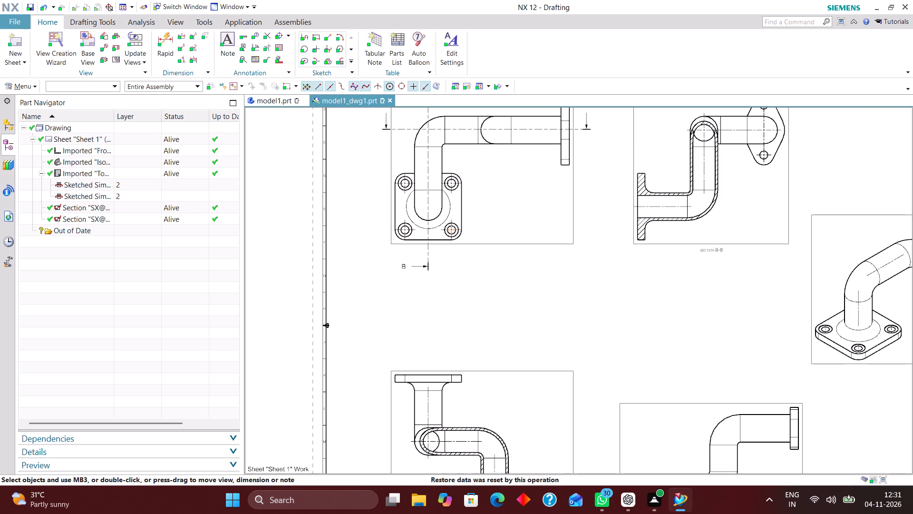
left_click(170, 34)
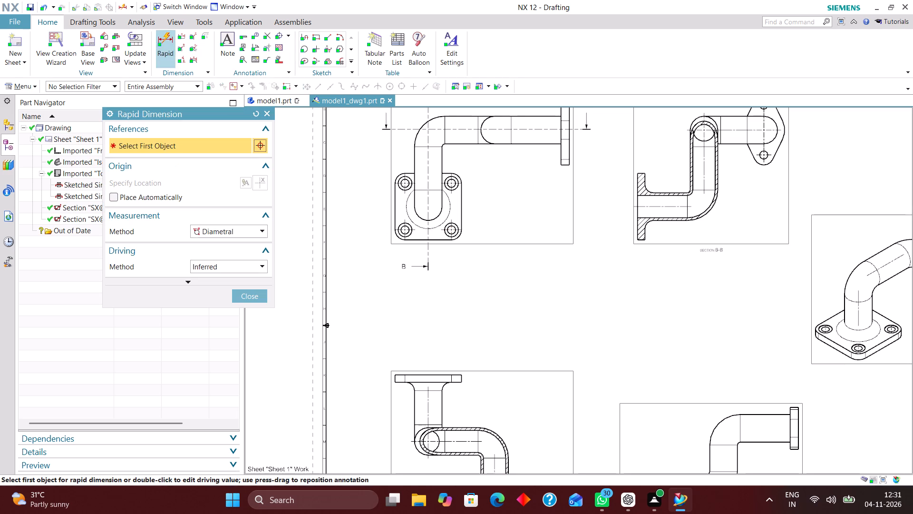
left_click(231, 233)
left_click(228, 240)
scroll(399, 229, "up", 6)
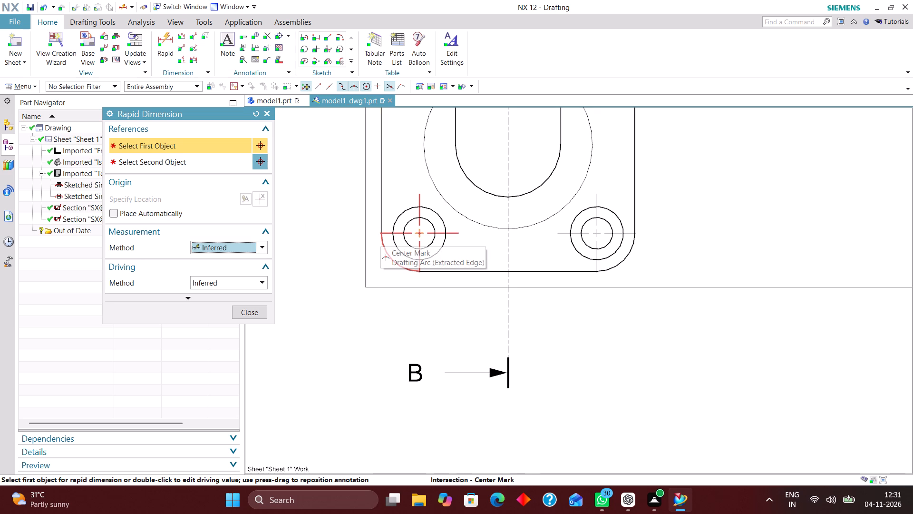
left_click(380, 231)
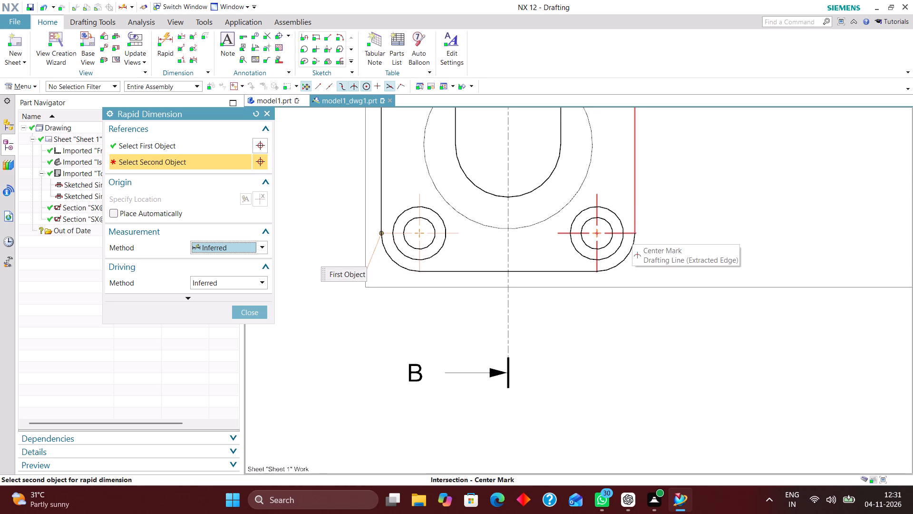
left_click(636, 231)
left_click(506, 413)
Dimension the square flange's overall height in the Top view, placing it on the flange's right side.
scroll(489, 346, "down", 1)
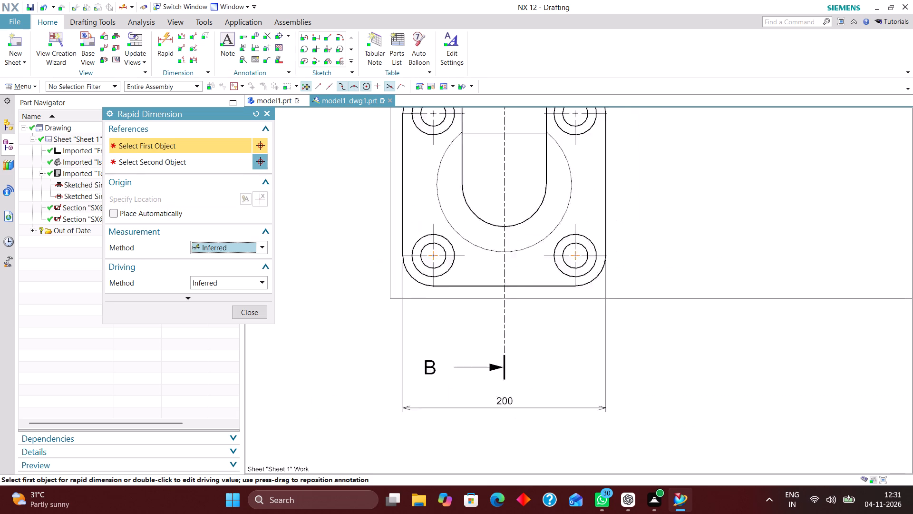
scroll(489, 346, "down", 2)
scroll(560, 267, "up", 5)
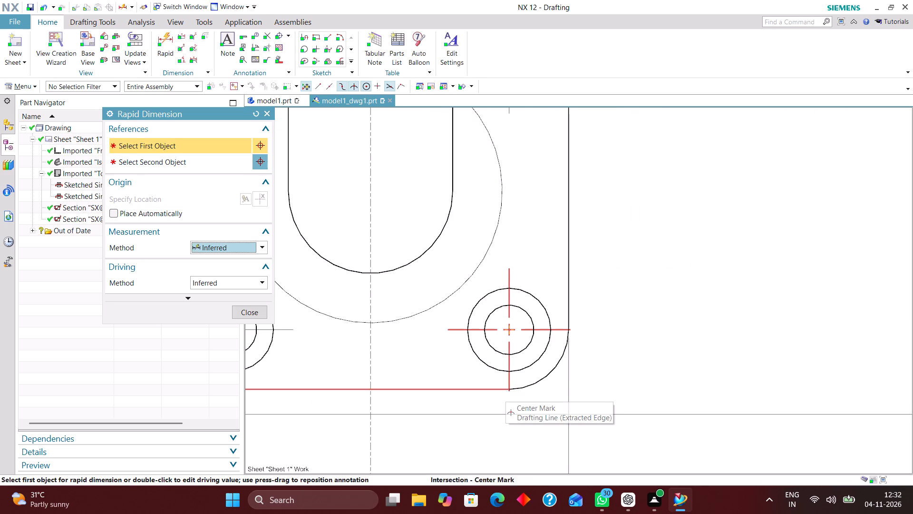
left_click(505, 390)
scroll(489, 381, "down", 2)
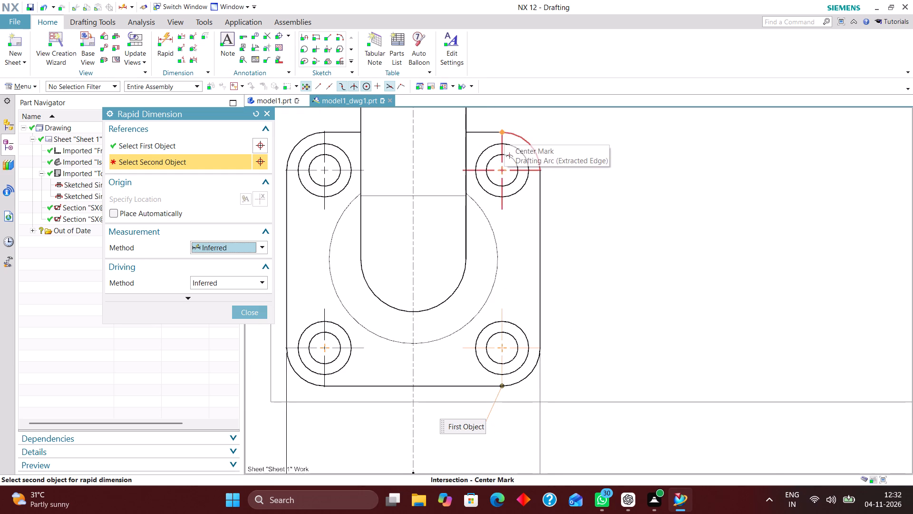
left_click(504, 132)
left_click(615, 240)
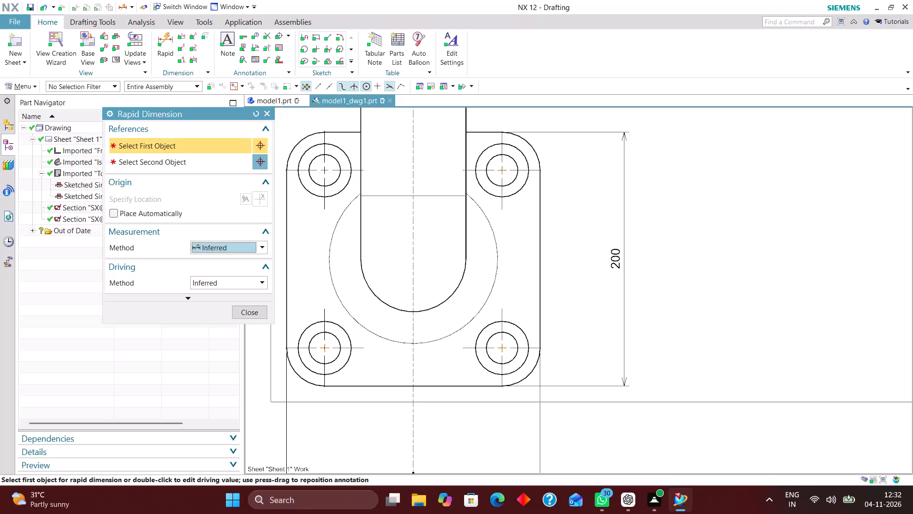
Dimension the horizontal distance from the square flange's centreline to the end flange's inner face in the Top view, placing it below the width dimension.
scroll(624, 239, "down", 2)
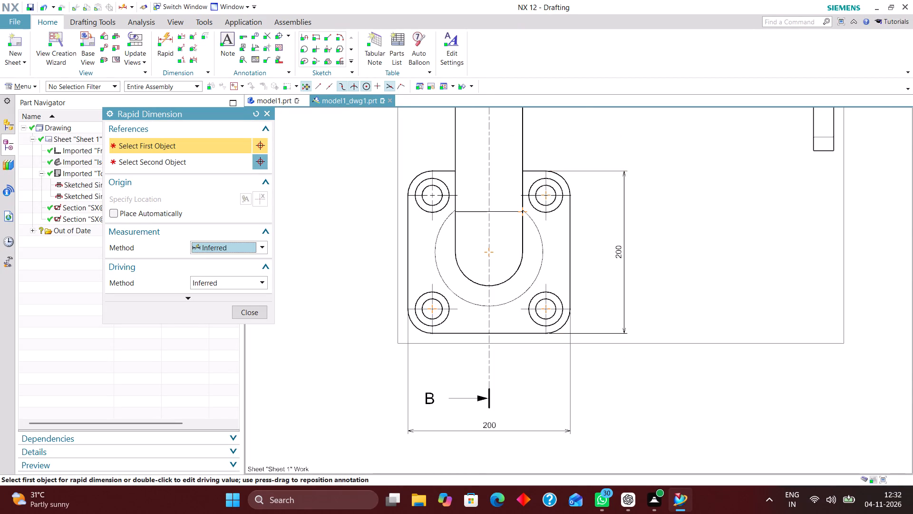
scroll(437, 236, "down", 4)
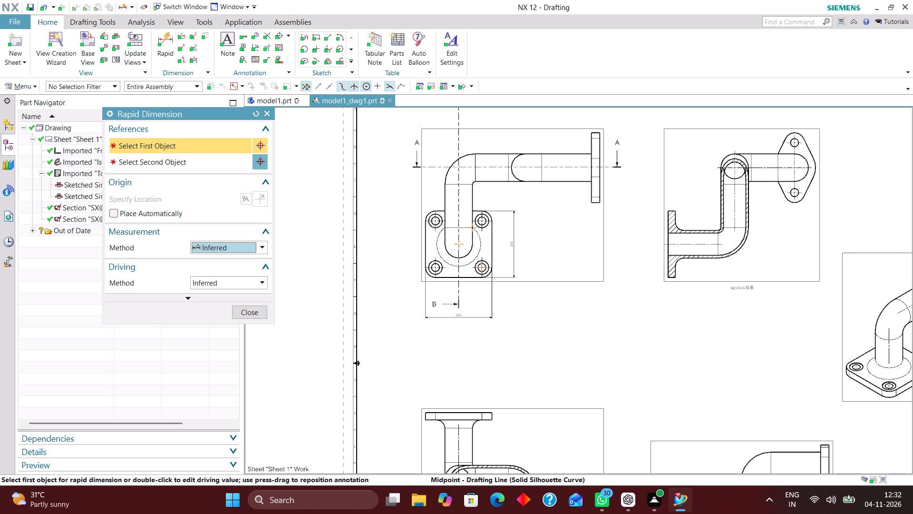
left_click(458, 269)
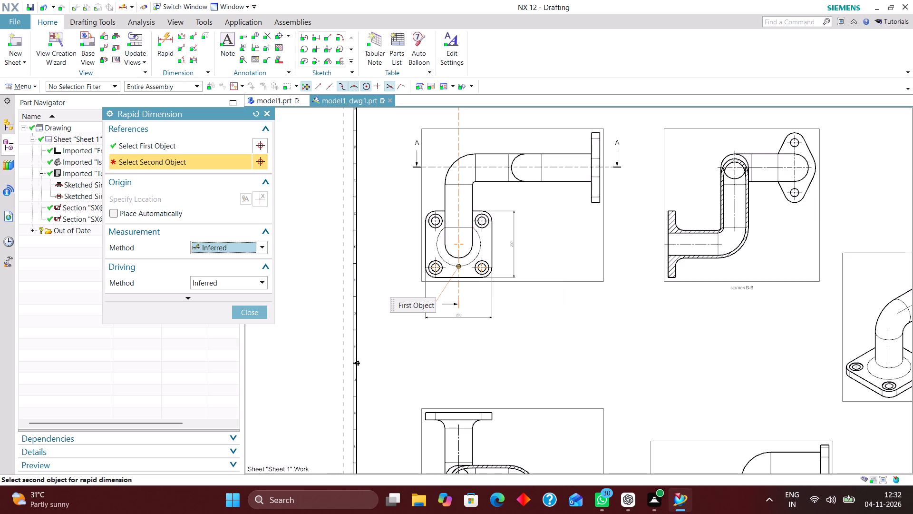
left_click(591, 168)
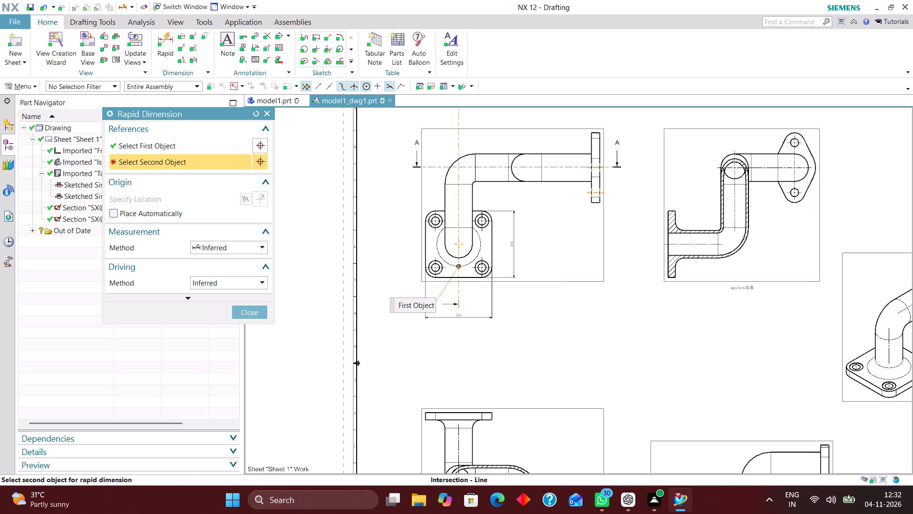
left_click(525, 339)
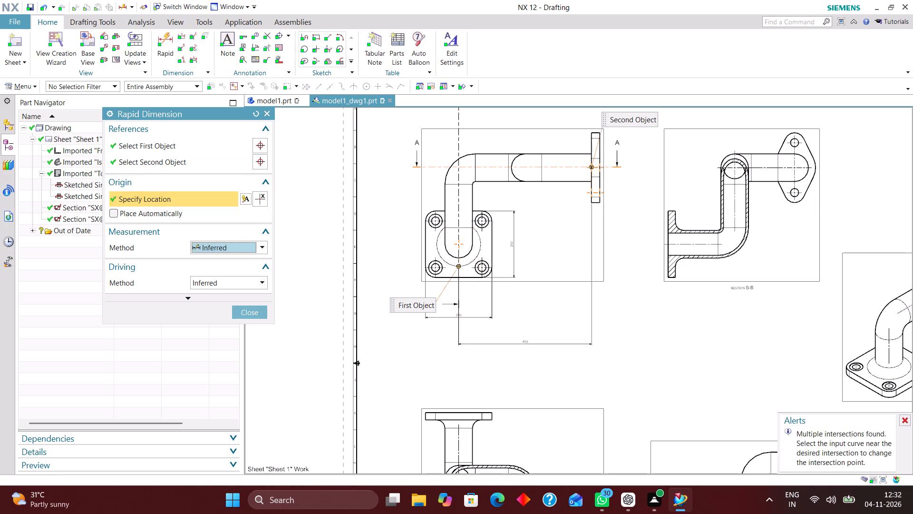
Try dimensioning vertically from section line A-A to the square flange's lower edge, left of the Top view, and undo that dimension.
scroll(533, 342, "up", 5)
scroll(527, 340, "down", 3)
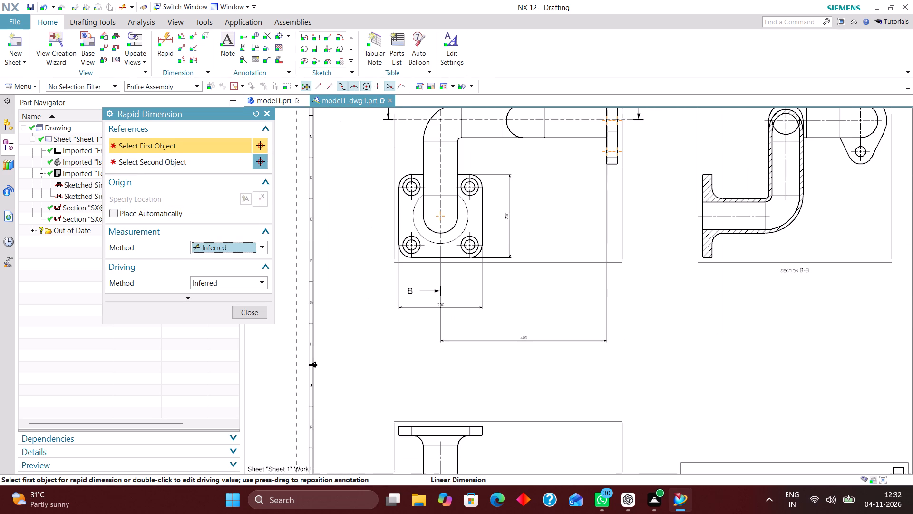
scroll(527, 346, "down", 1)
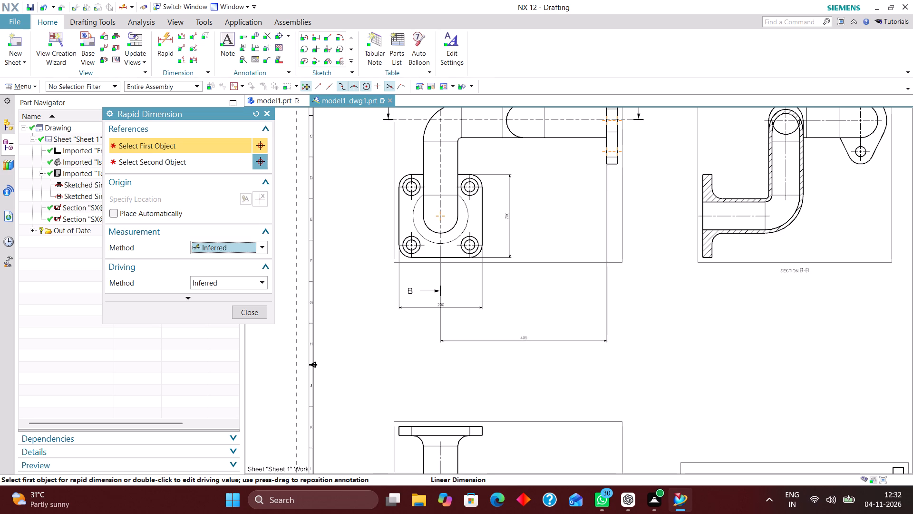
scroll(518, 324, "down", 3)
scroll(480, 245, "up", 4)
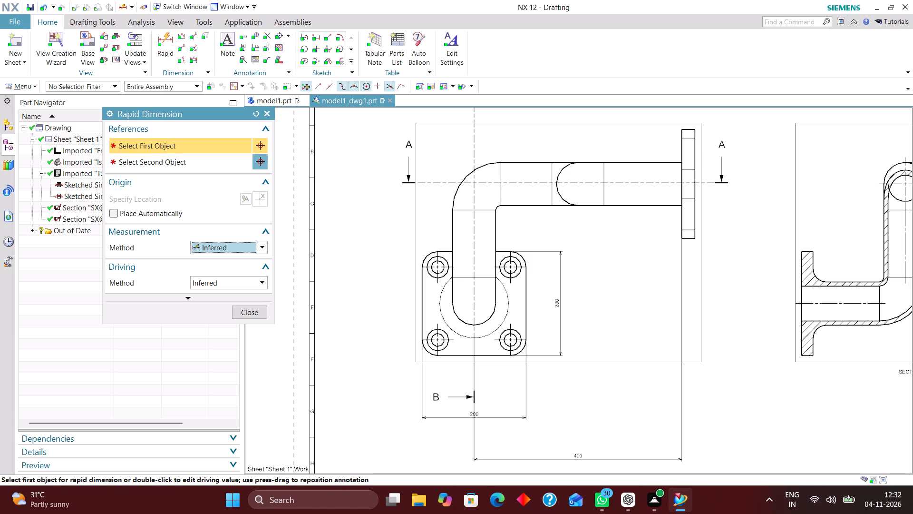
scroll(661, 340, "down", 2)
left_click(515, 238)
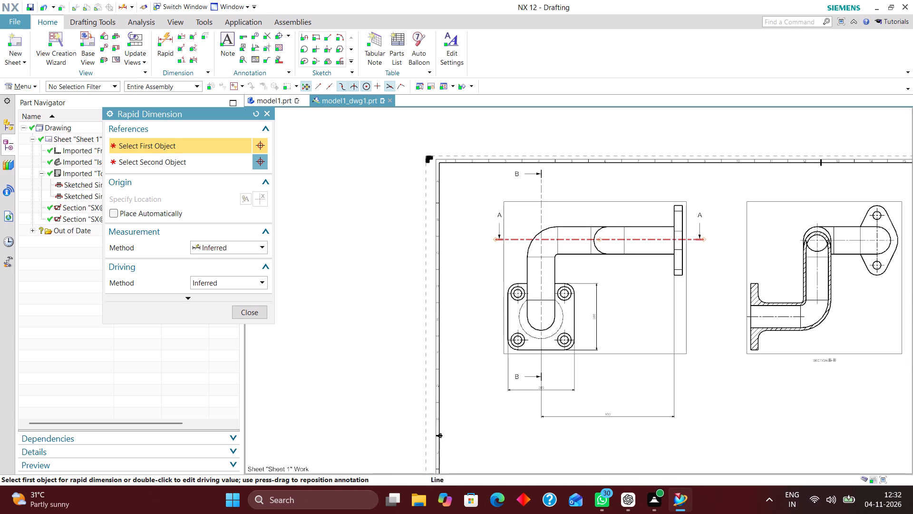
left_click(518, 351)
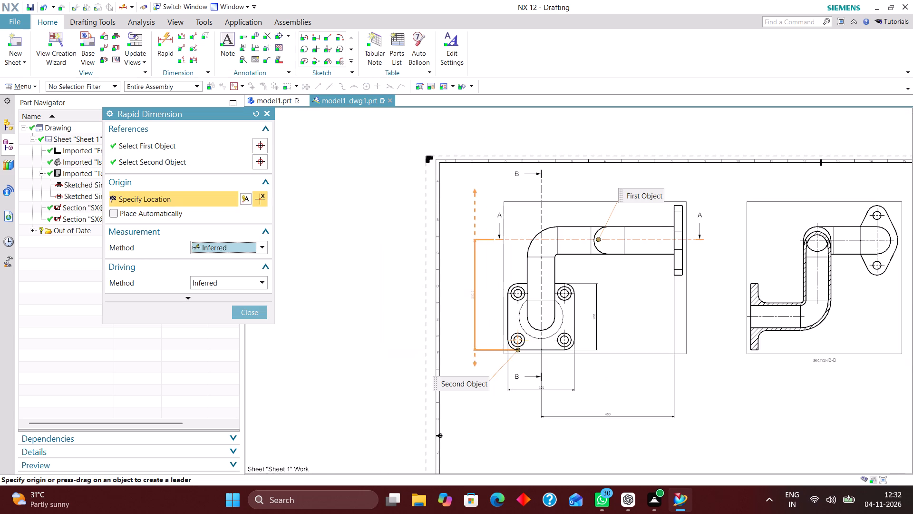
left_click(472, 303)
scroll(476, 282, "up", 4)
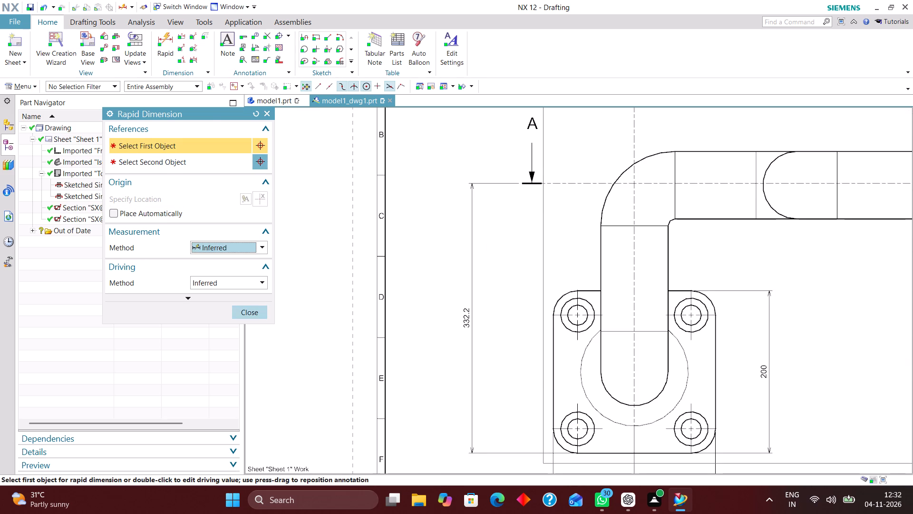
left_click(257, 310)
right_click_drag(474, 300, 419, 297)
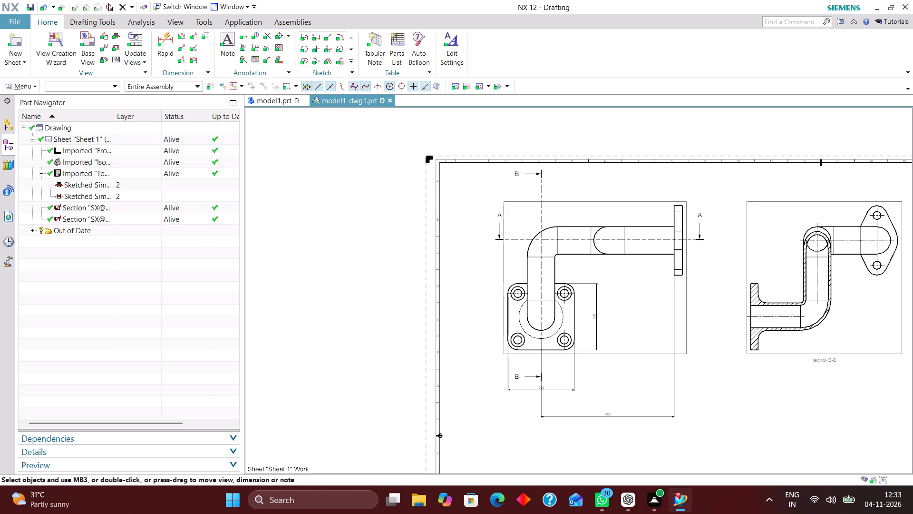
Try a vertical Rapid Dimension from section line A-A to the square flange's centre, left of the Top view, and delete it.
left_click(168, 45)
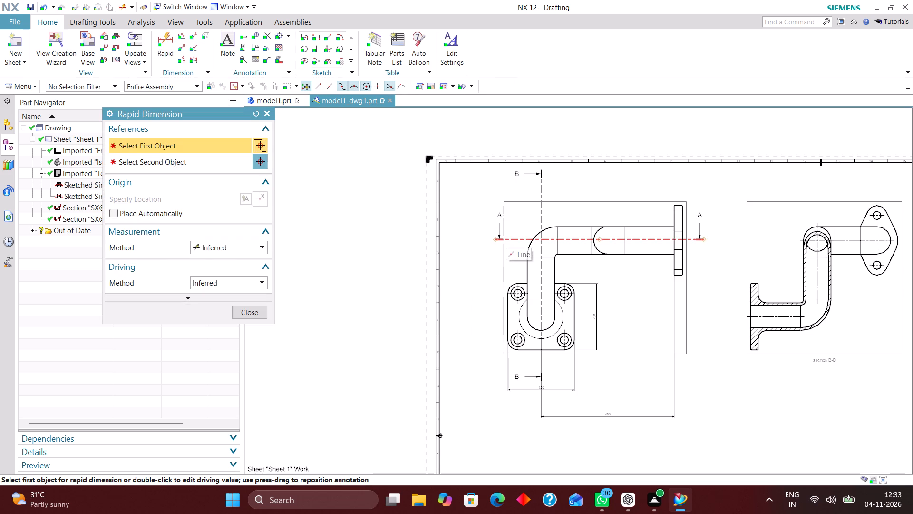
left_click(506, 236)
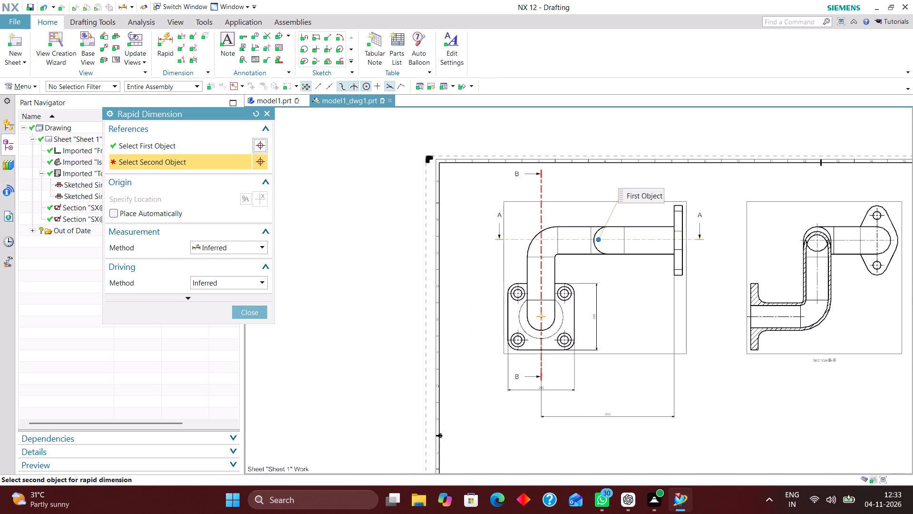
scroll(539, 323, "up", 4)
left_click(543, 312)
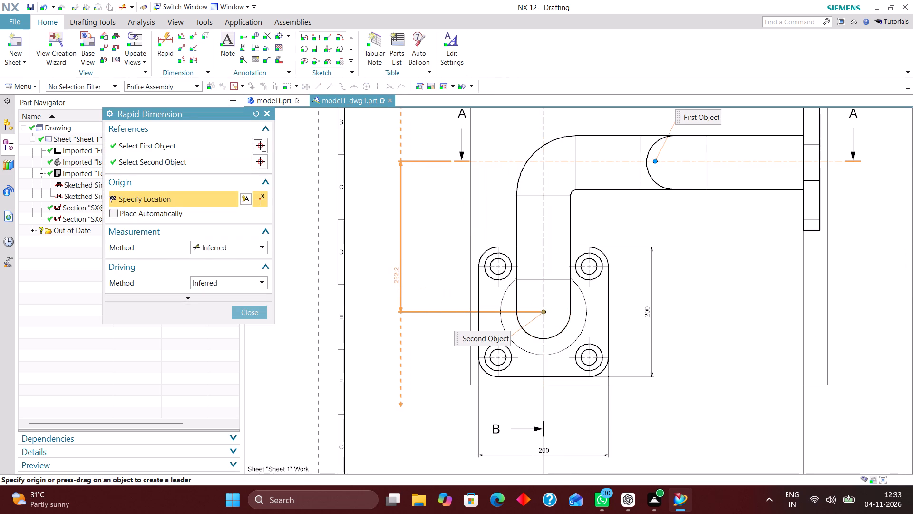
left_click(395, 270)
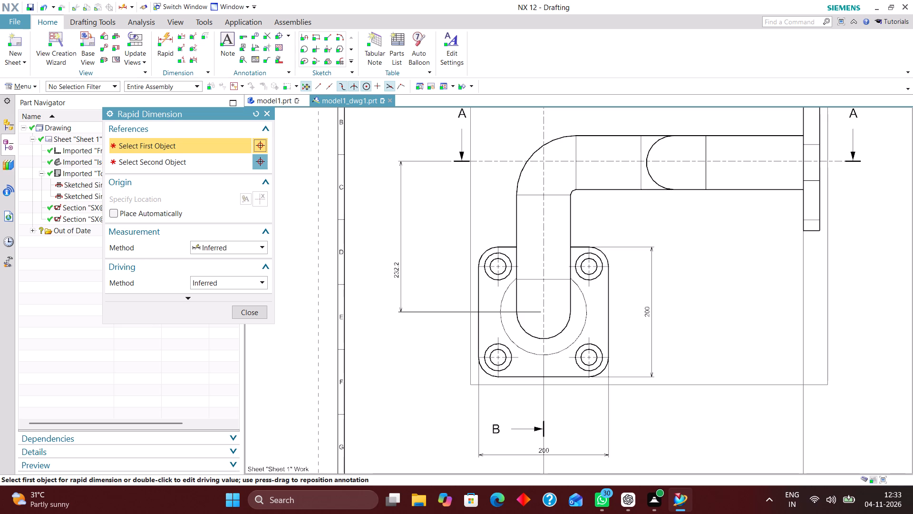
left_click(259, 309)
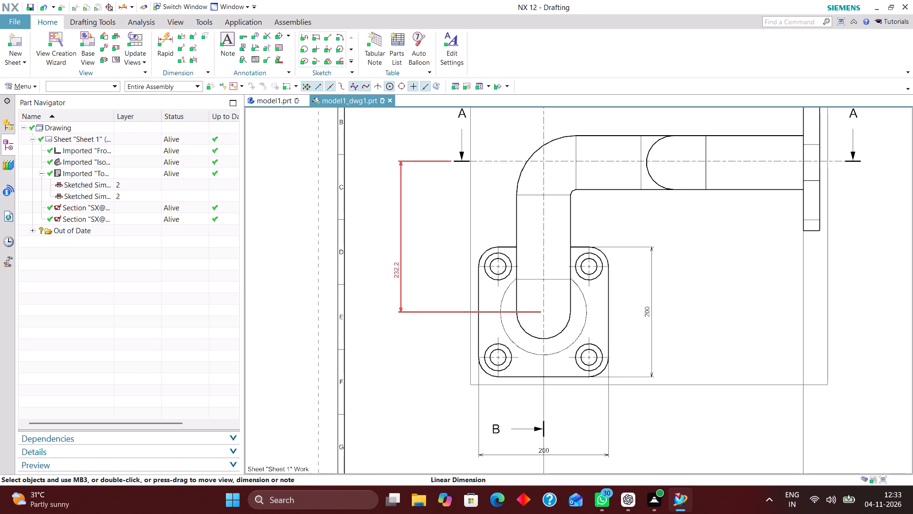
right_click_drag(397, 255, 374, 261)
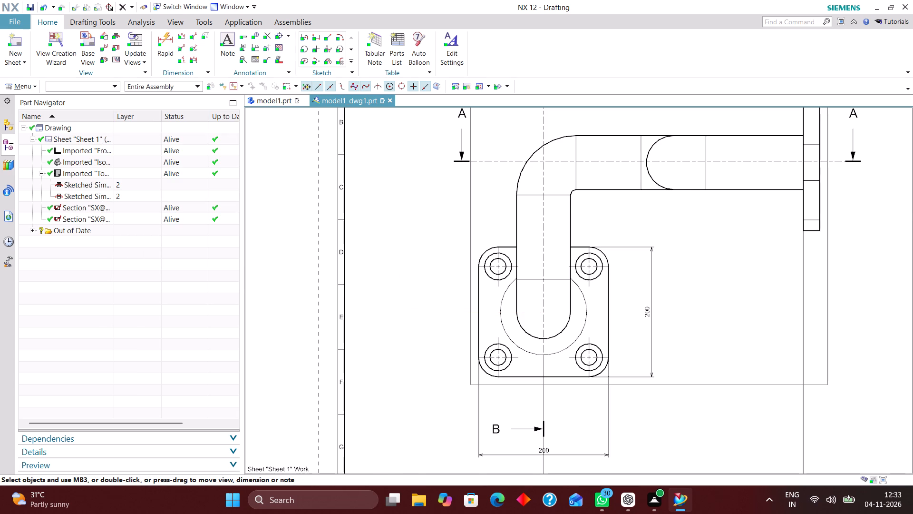
Dimension the square flange's thickness in Section B-B with Rapid Dimension, placing it below the flange.
scroll(541, 253, "down", 3)
scroll(501, 220, "down", 3)
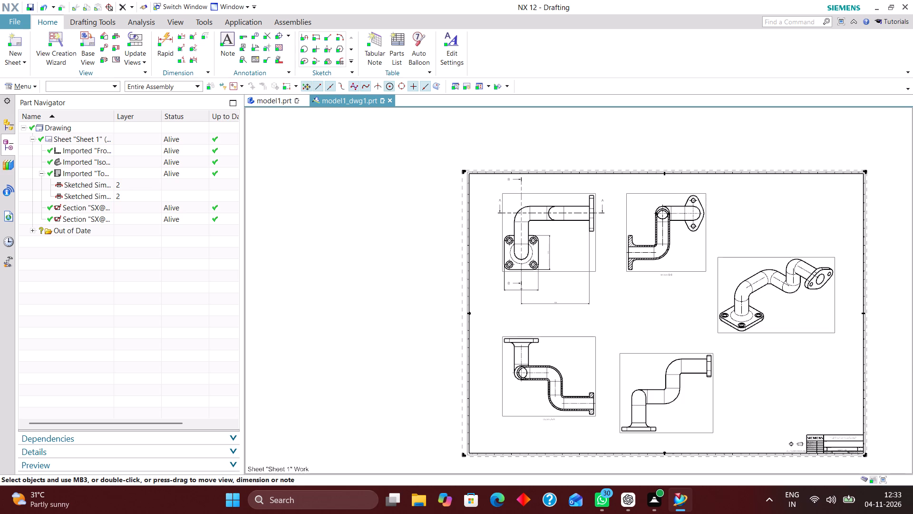
scroll(711, 209, "up", 3)
scroll(624, 226, "down", 2)
scroll(690, 210, "up", 3)
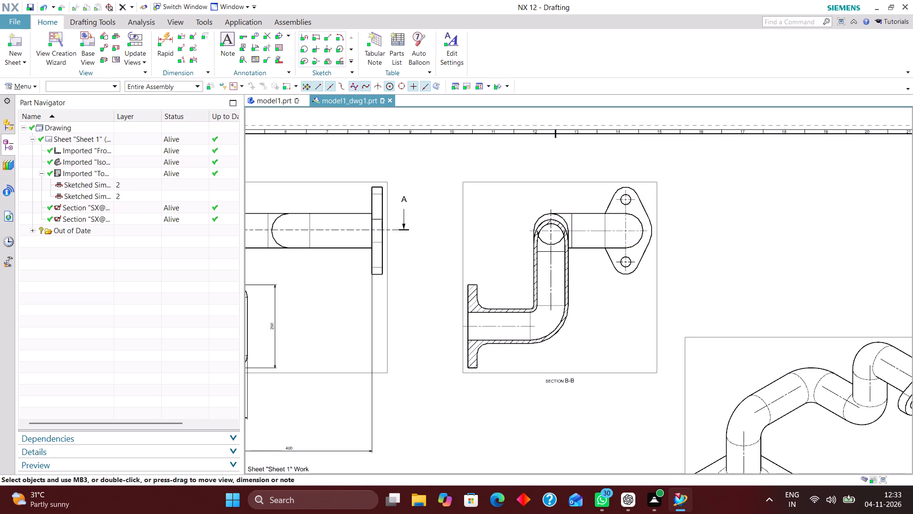
scroll(525, 171, "down", 2)
scroll(512, 231, "down", 2)
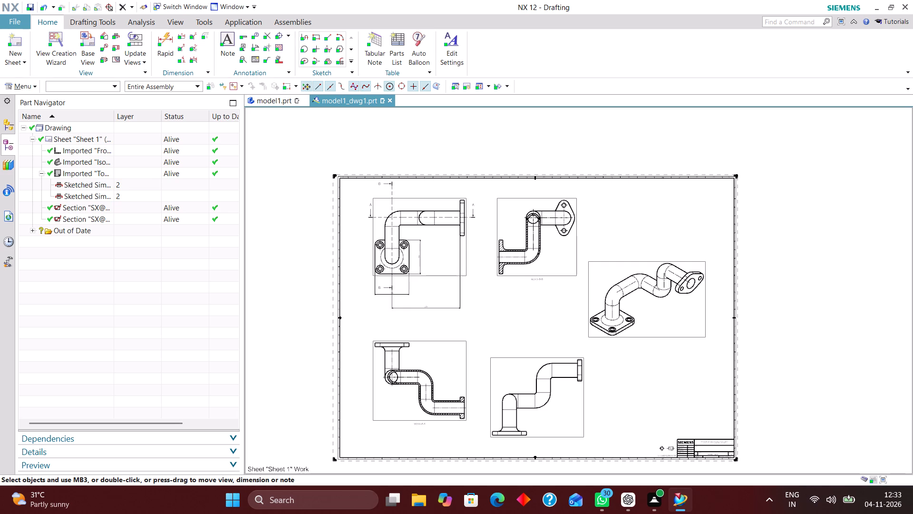
left_click(161, 42)
scroll(492, 271, "up", 9)
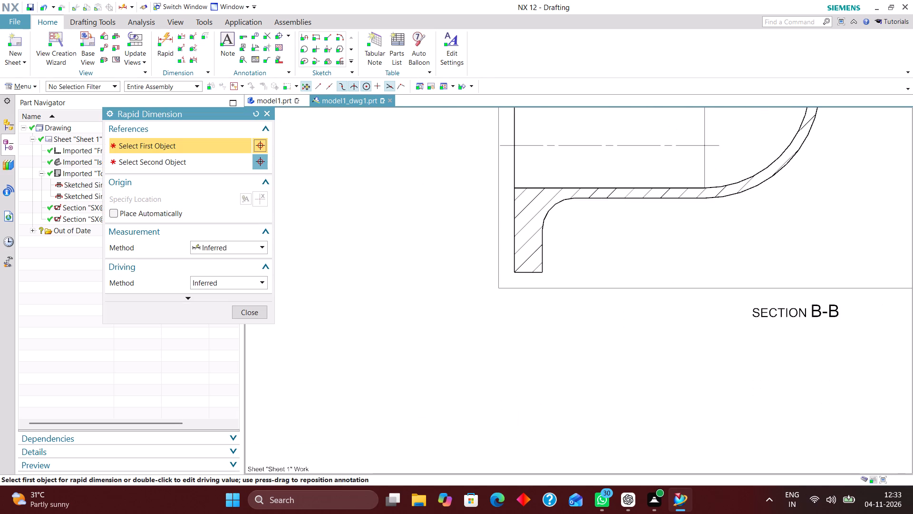
left_click(515, 272)
left_click(544, 274)
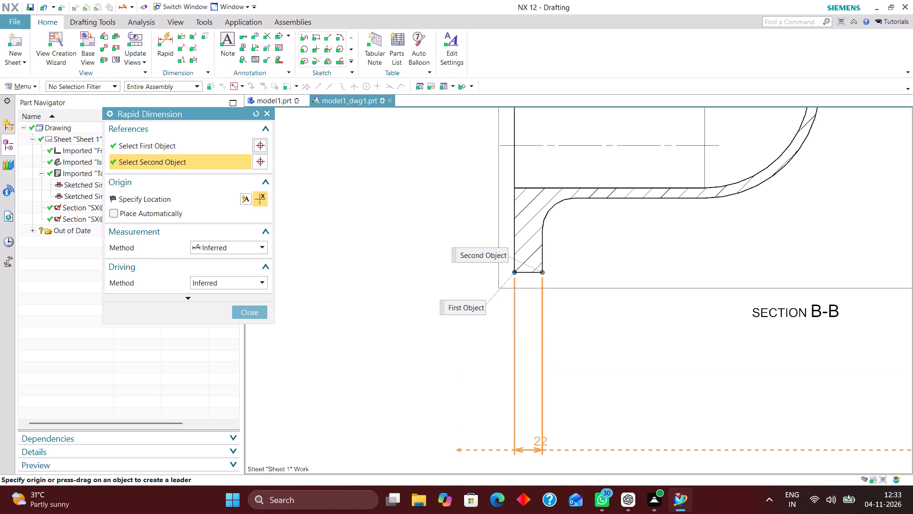
left_click(530, 443)
Dimension the square flange's overall height in Section B-B, placing it left of the flange face.
scroll(500, 404, "down", 2)
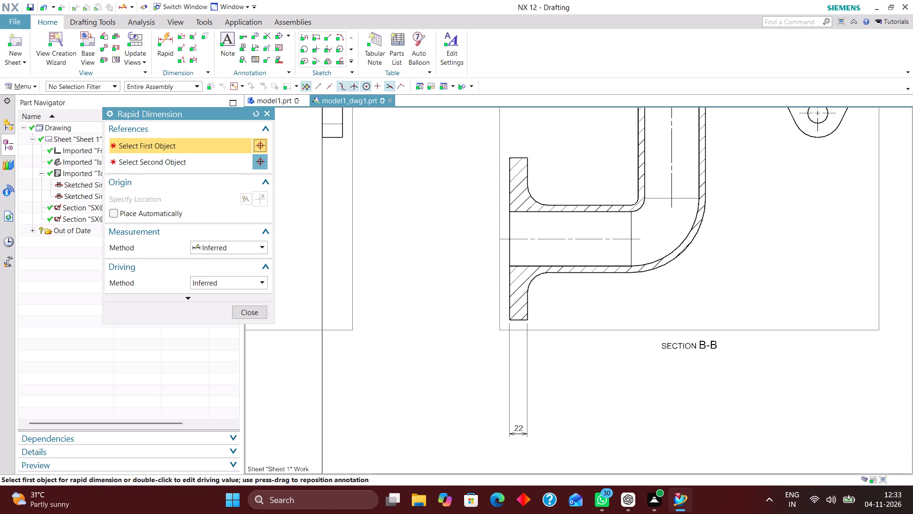
left_click(509, 153)
left_click(509, 321)
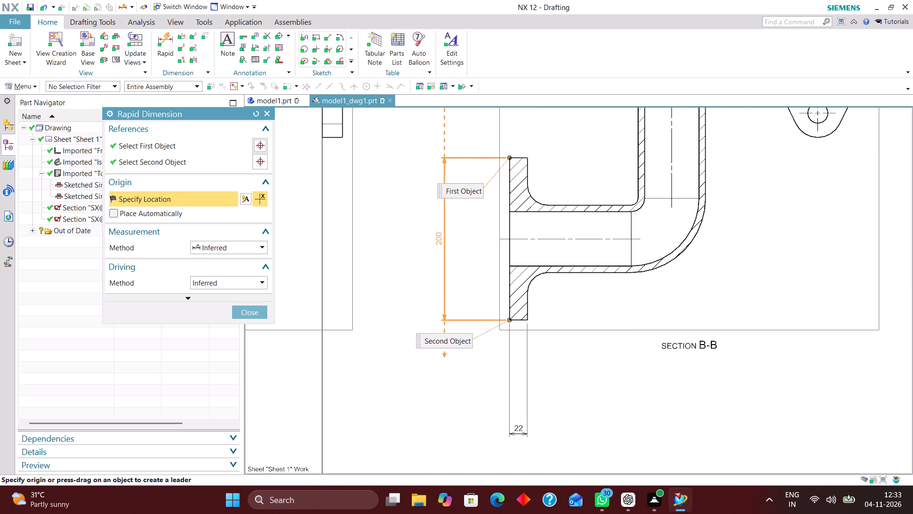
left_click(438, 247)
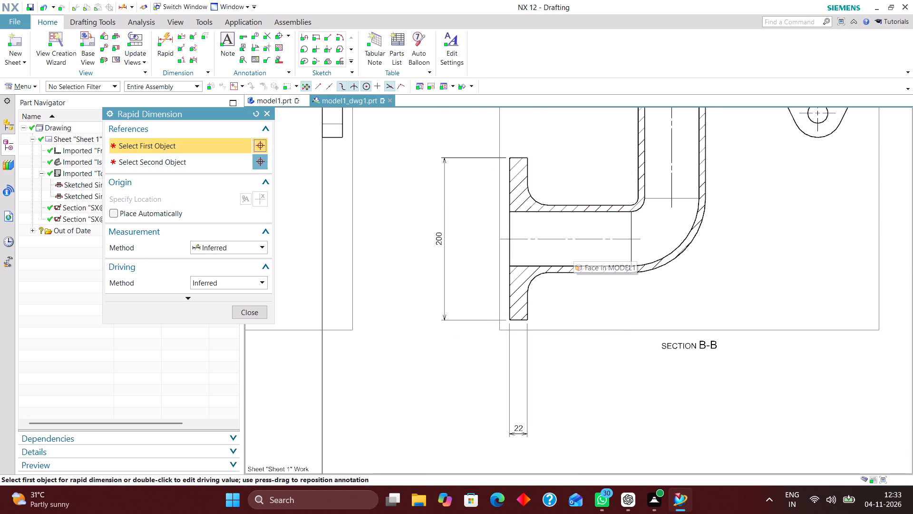
Dimension the horizontal pipe's outer width between the two flange fillet ends in Section B-B, placing it inside the pipe.
scroll(539, 209, "up", 4)
left_click(557, 198)
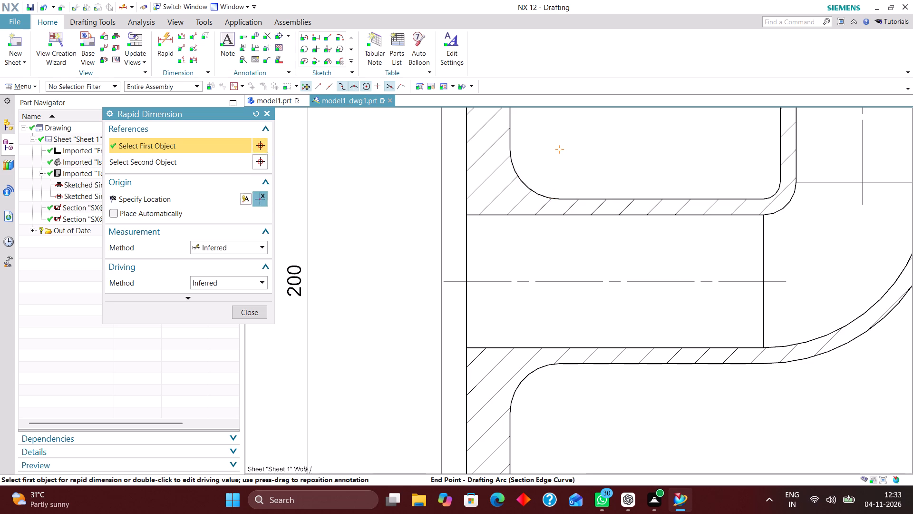
left_click(558, 365)
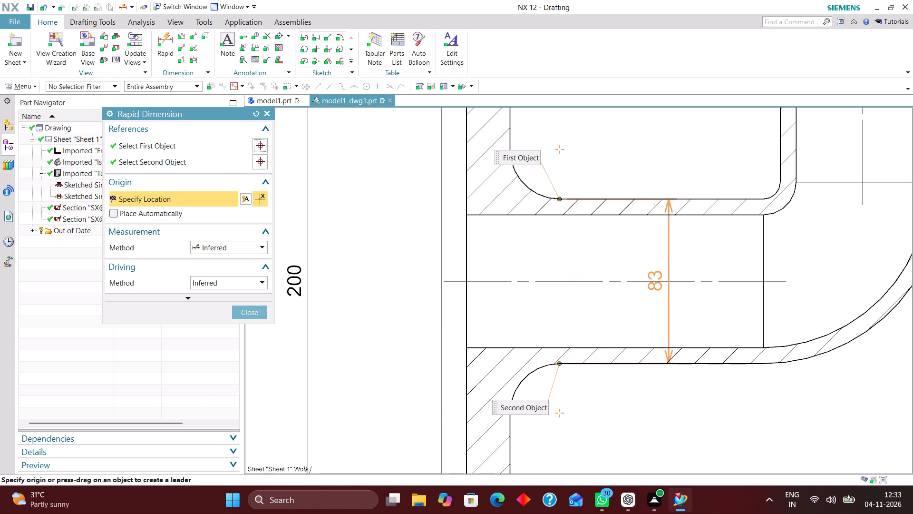
left_click(672, 273)
Add a radius dimension to the lower fillet between flange and pipe in Section B-B, placing it below and right of the fillet.
scroll(560, 239, "down", 4)
scroll(551, 299, "up", 4)
left_click(541, 297)
left_click(649, 410)
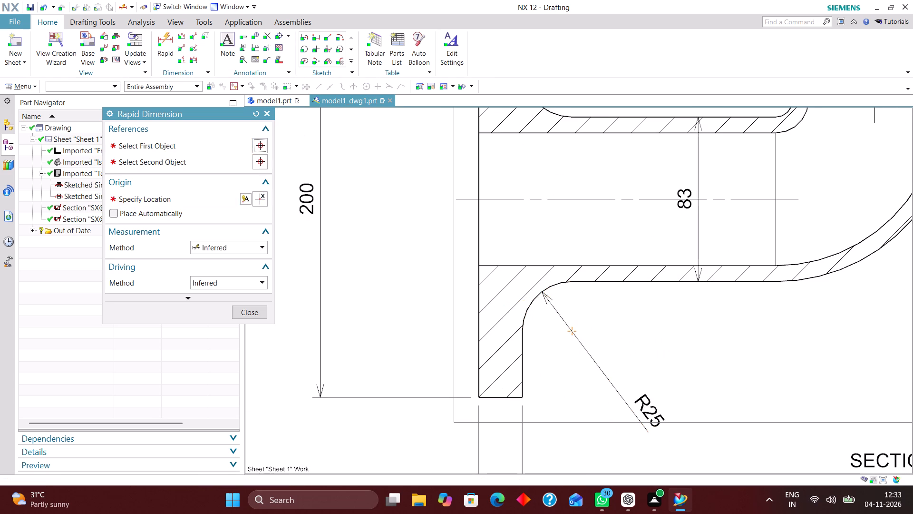
Dimension the square flange's overall width in the Front view, placing it below the flange.
scroll(513, 351, "down", 5)
scroll(646, 282, "up", 2)
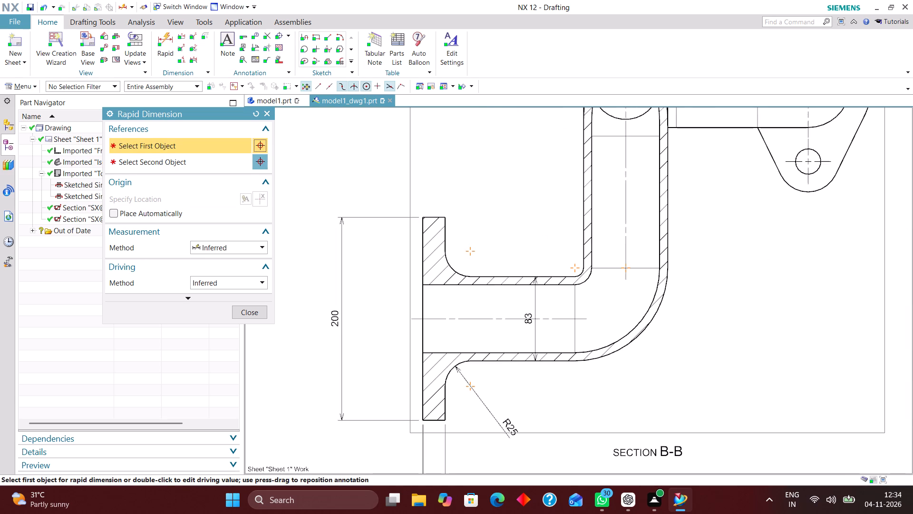
scroll(634, 326, "down", 3)
scroll(589, 295, "down", 3)
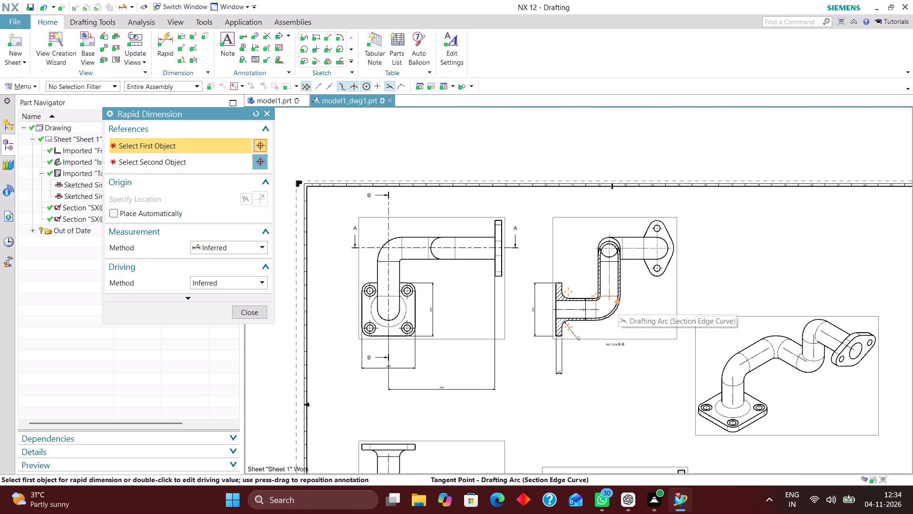
scroll(618, 302, "up", 2)
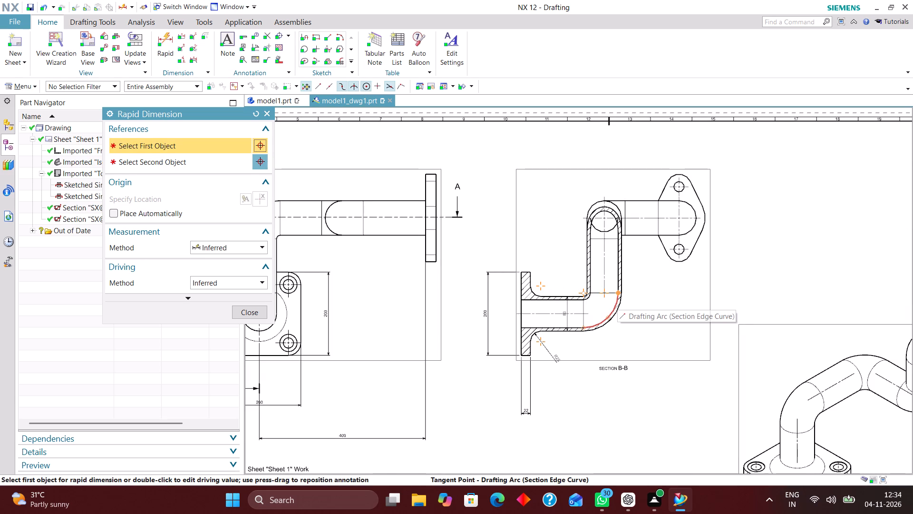
scroll(469, 235, "down", 5)
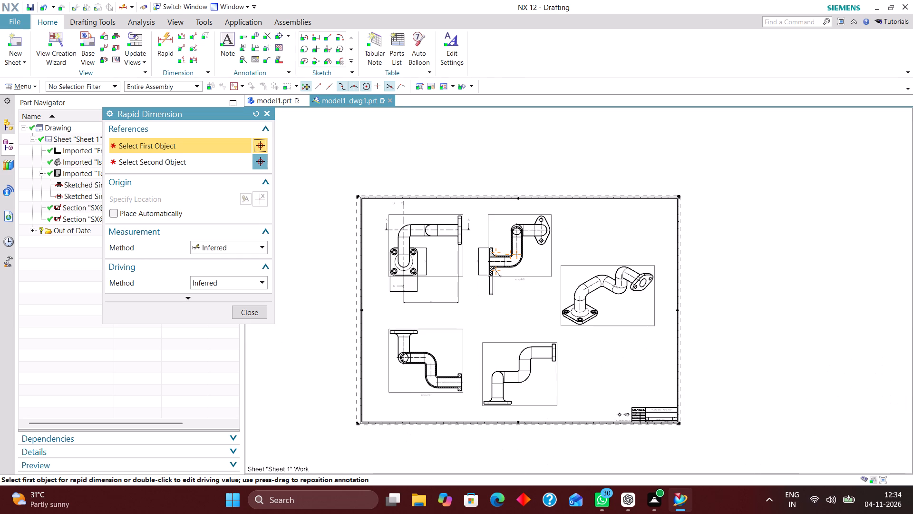
scroll(507, 393, "up", 3)
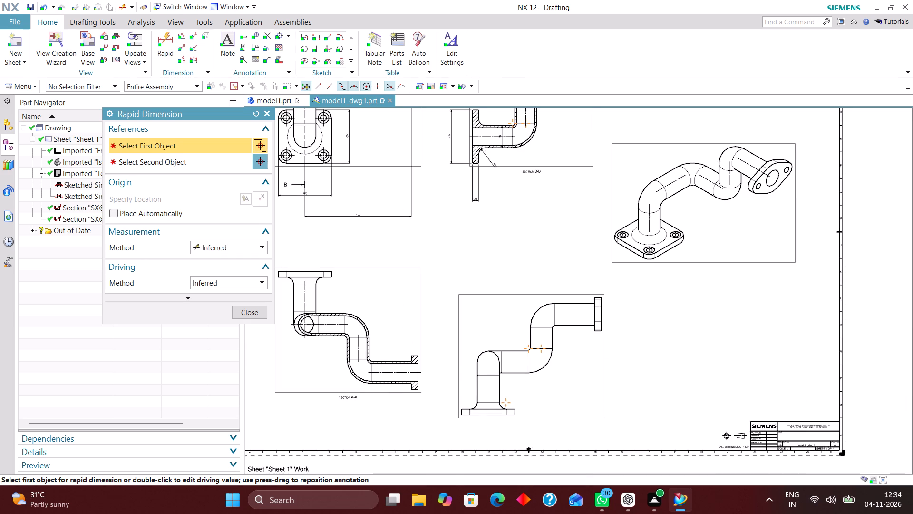
scroll(479, 410, "up", 5)
scroll(551, 339, "down", 3)
scroll(459, 387, "up", 5)
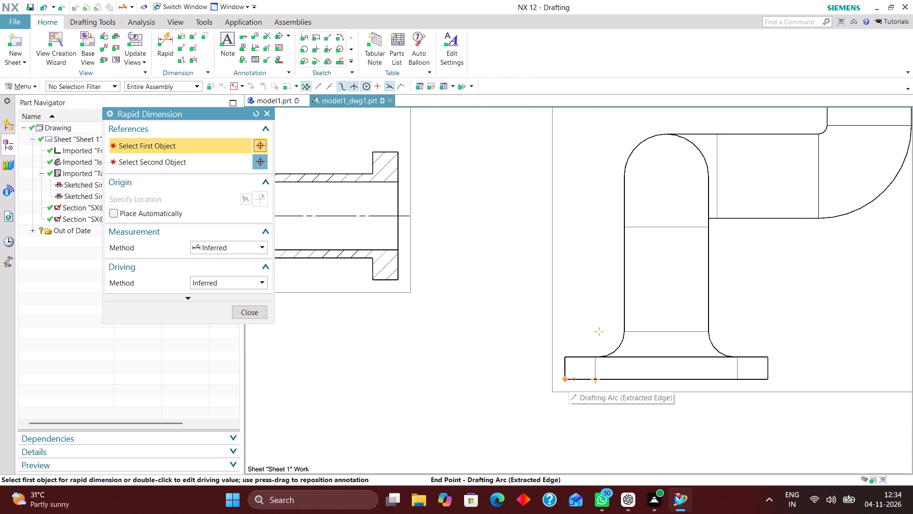
left_click(567, 380)
left_click(766, 381)
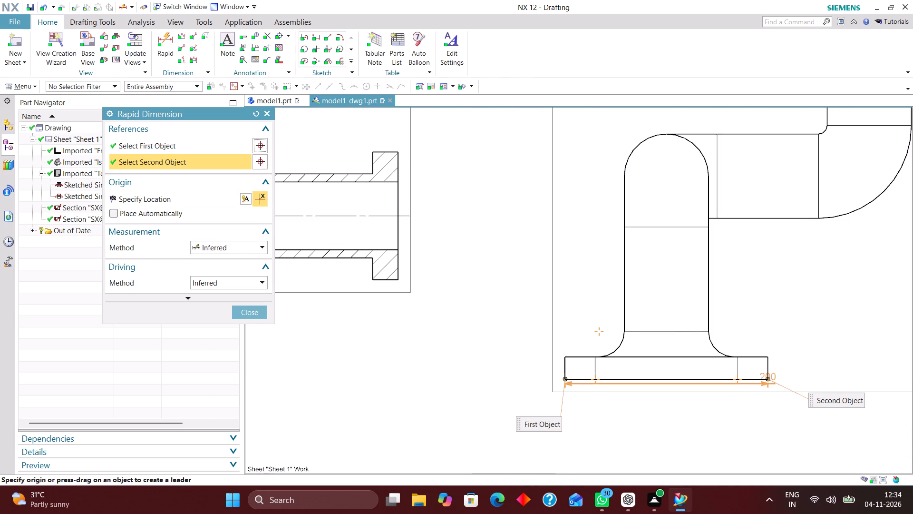
left_click(653, 433)
Dimension the square flange's thickness in the Front view, placing it left of the flange, and finish dimensioning.
left_click(563, 356)
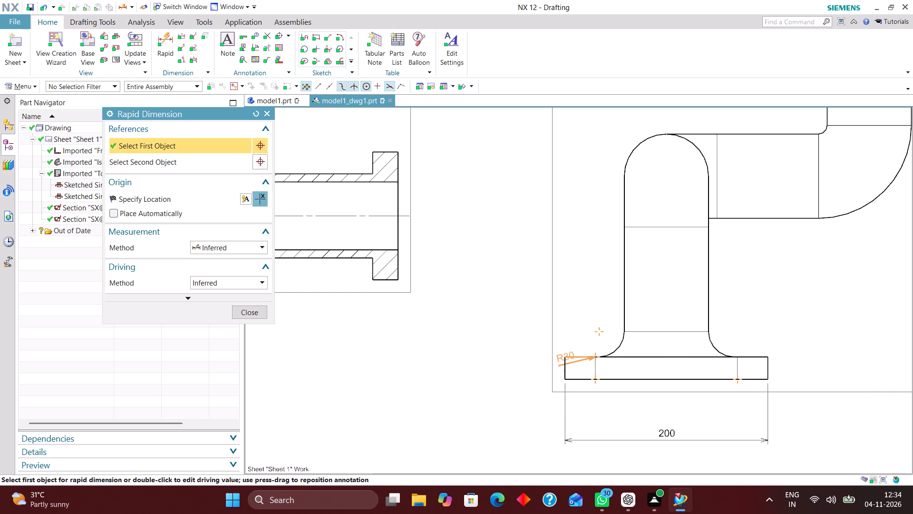
left_click(564, 379)
left_click(480, 367)
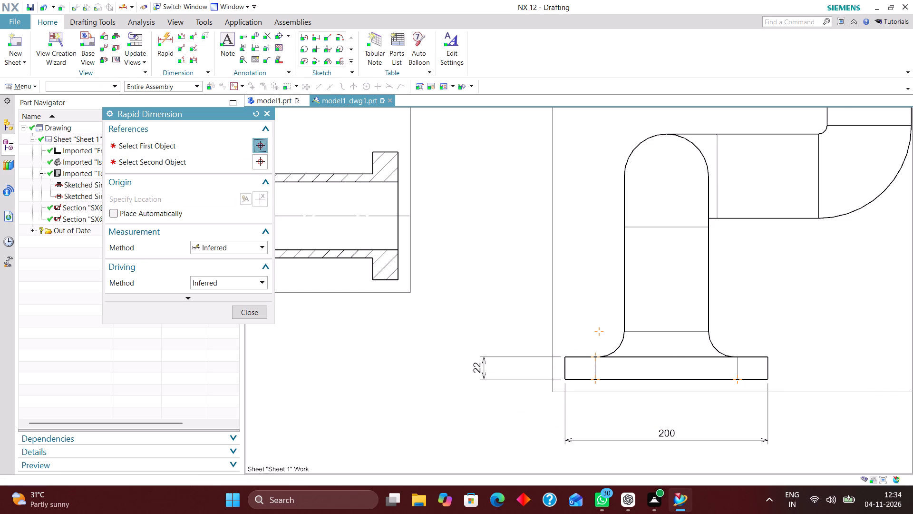
scroll(573, 330, "down", 1)
scroll(622, 331, "up", 3)
scroll(574, 324, "down", 3)
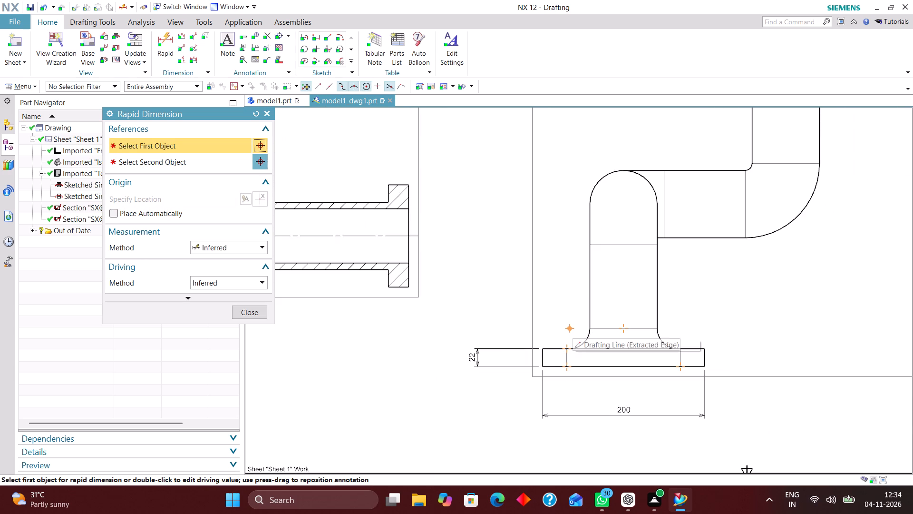
scroll(647, 338, "up", 2)
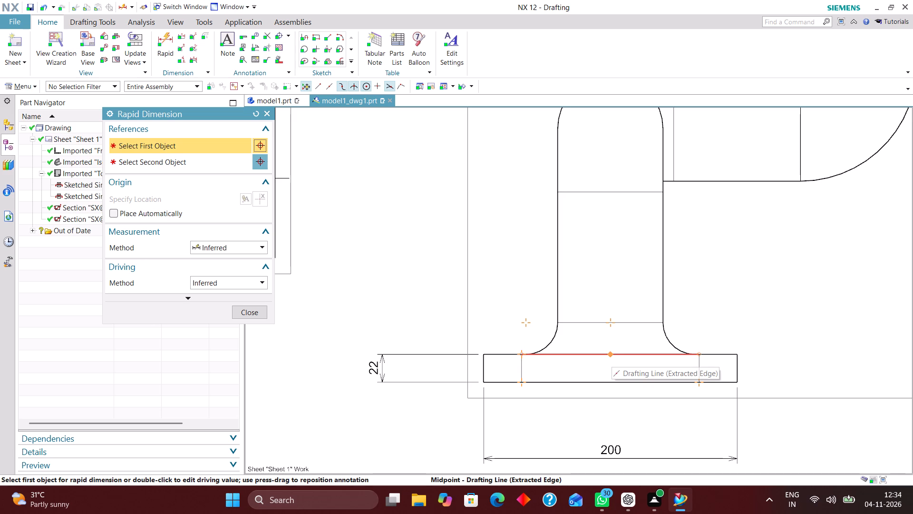
scroll(611, 355, "down", 2)
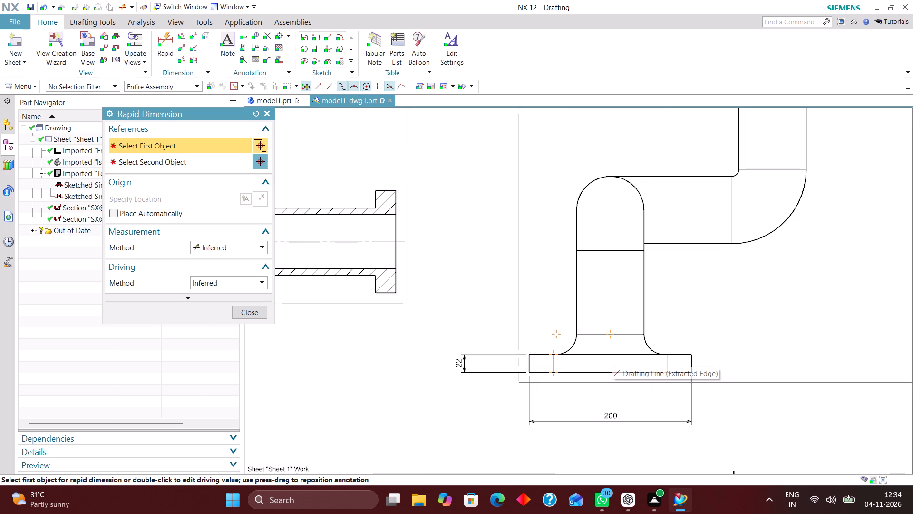
scroll(587, 344, "down", 2)
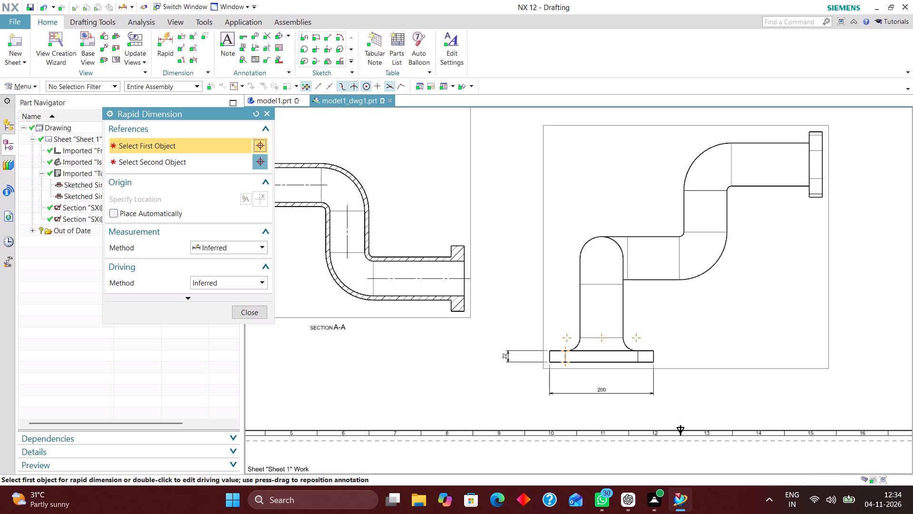
left_click(251, 312)
Add a Center Mark with extension 4 to the rounded top arc of the vertical pipe in the Front view.
scroll(359, 309, "down", 2)
scroll(579, 267, "up", 2)
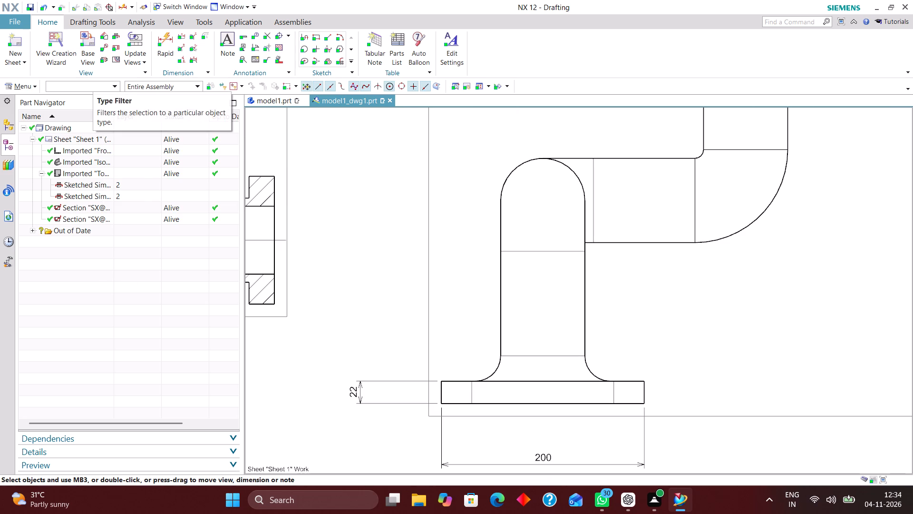
left_click(287, 35)
left_click(290, 45)
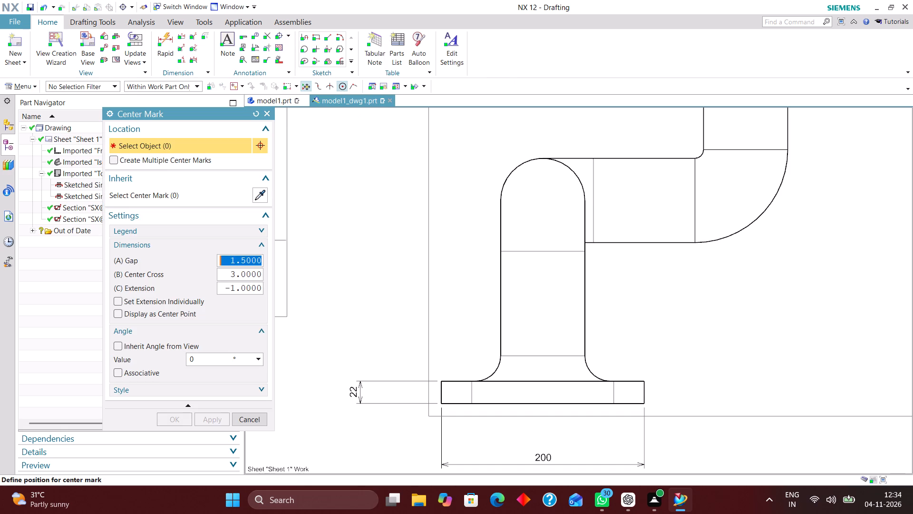
left_click(573, 170)
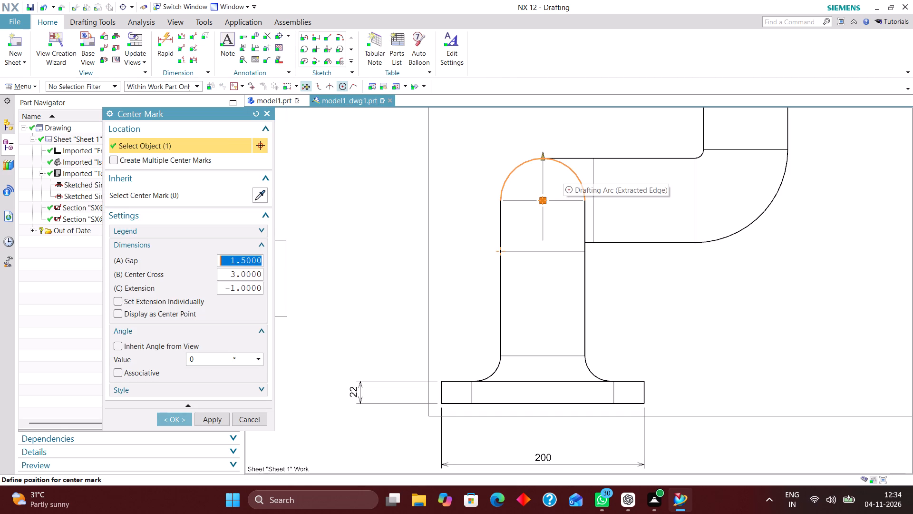
left_click_drag(544, 152, 544, 141)
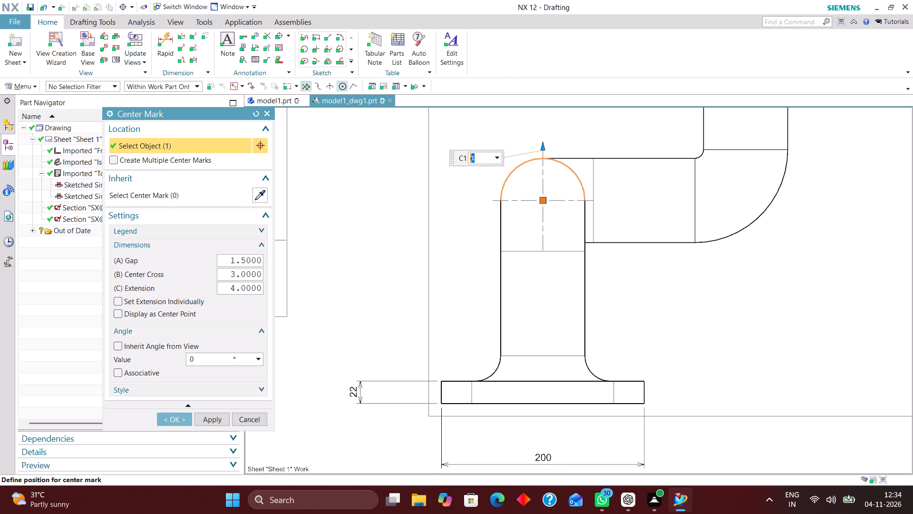
left_click(179, 419)
scroll(400, 317, "down", 2)
scroll(608, 208, "up", 2)
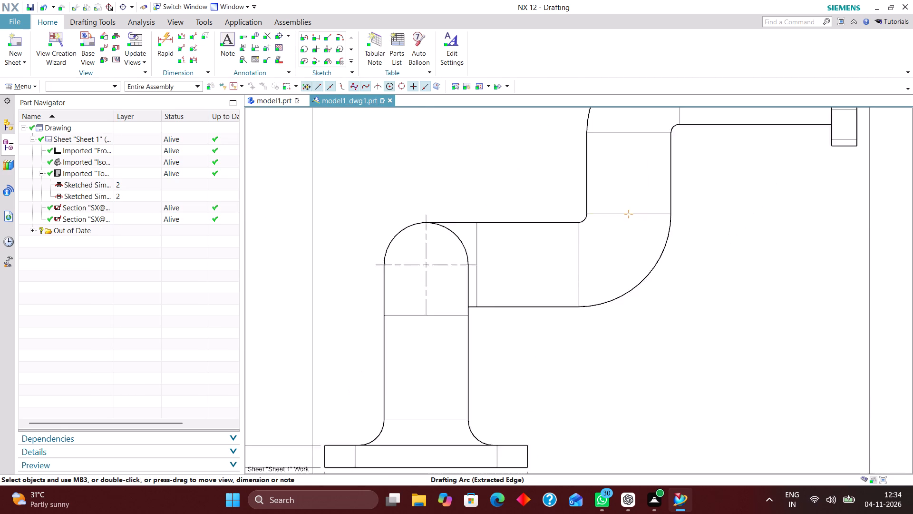
Add a 2D Centerline from curves between the two side edges of the lower vertical pipe in the Front view.
left_click(282, 36)
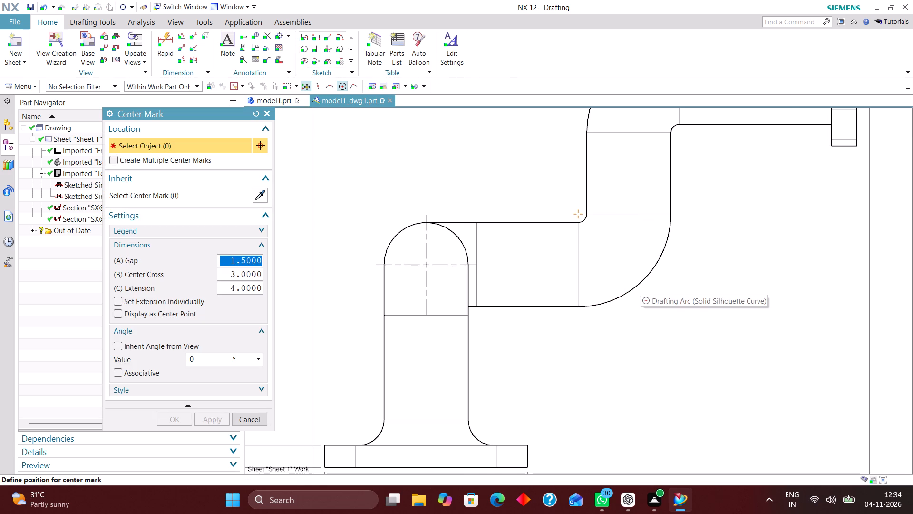
left_click(255, 416)
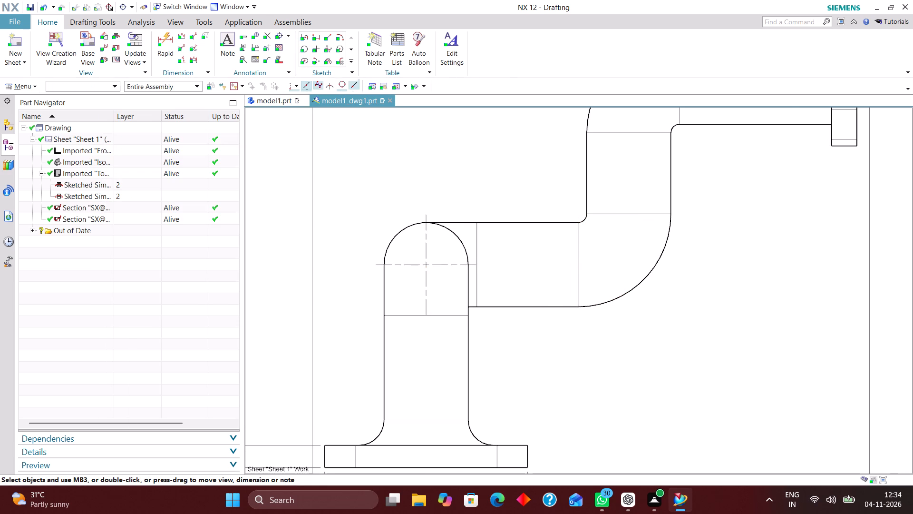
left_click(290, 32)
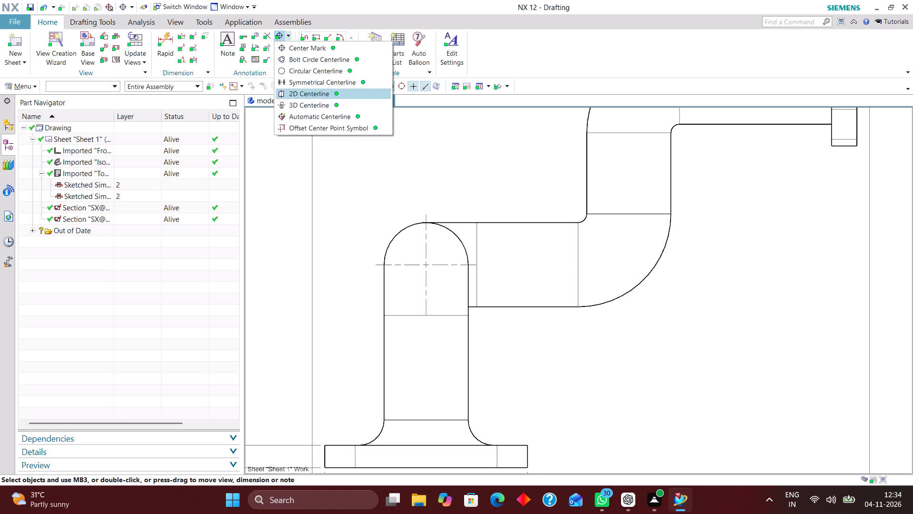
left_click(328, 95)
scroll(439, 148, "down", 4)
left_click(418, 241)
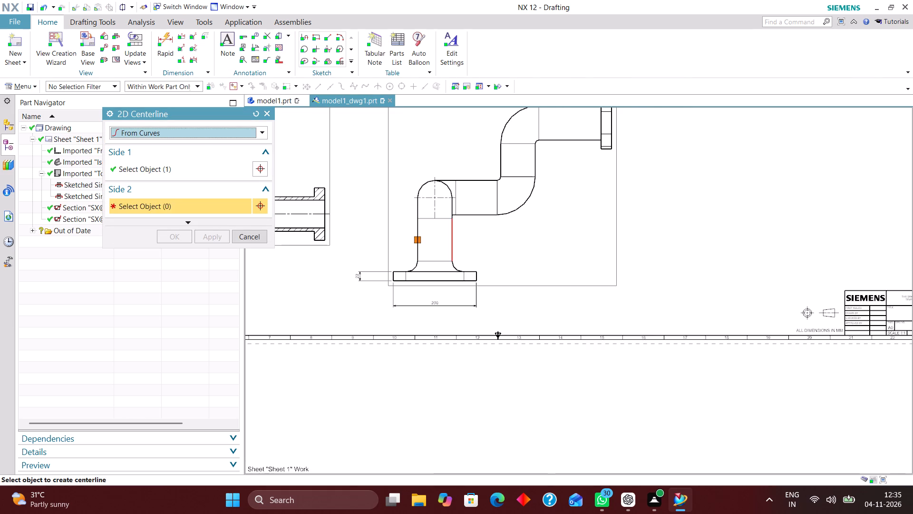
left_click(452, 239)
left_click(175, 236)
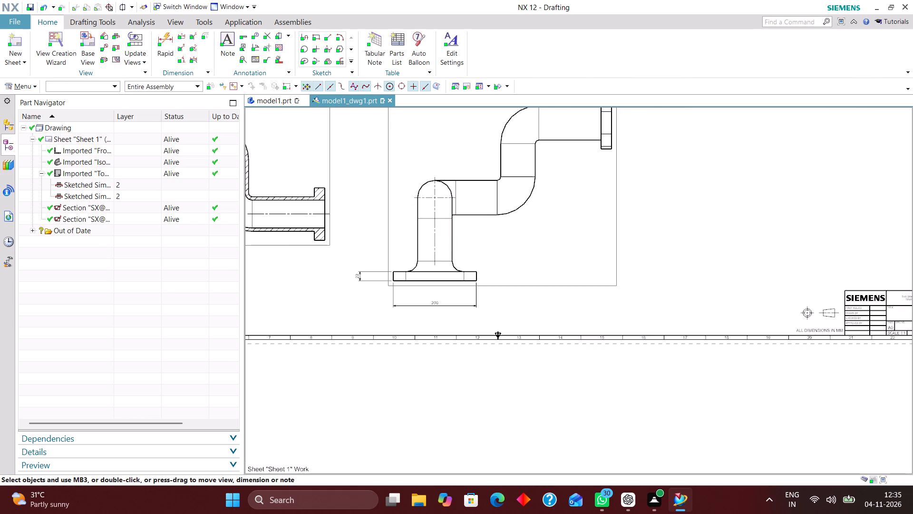
Add a 2D Centerline between the upper and lower edges of the lower horizontal pipe in the Front view.
scroll(452, 212, "down", 2)
scroll(467, 175, "up", 5)
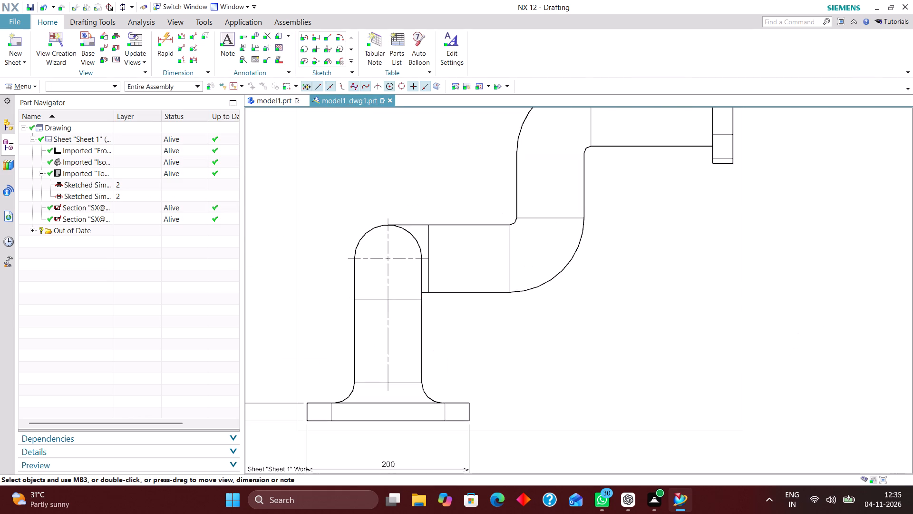
left_click(276, 33)
left_click(477, 222)
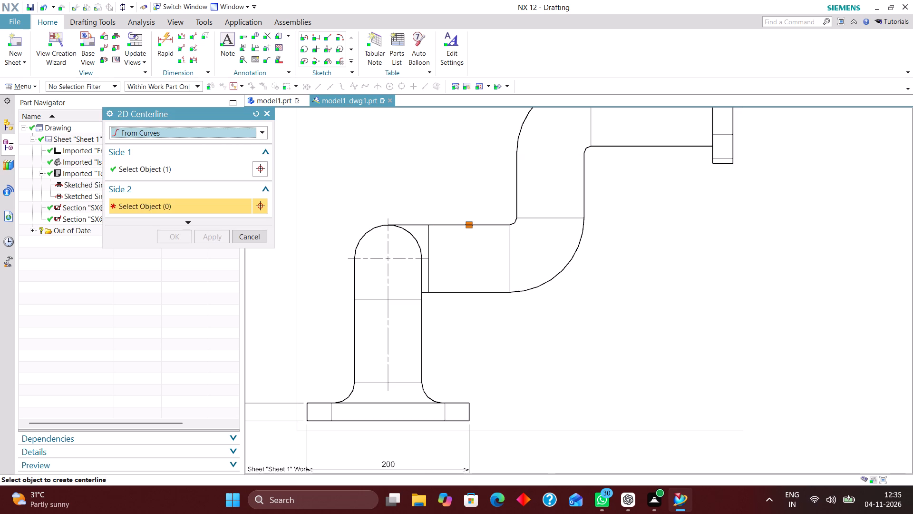
left_click(473, 290)
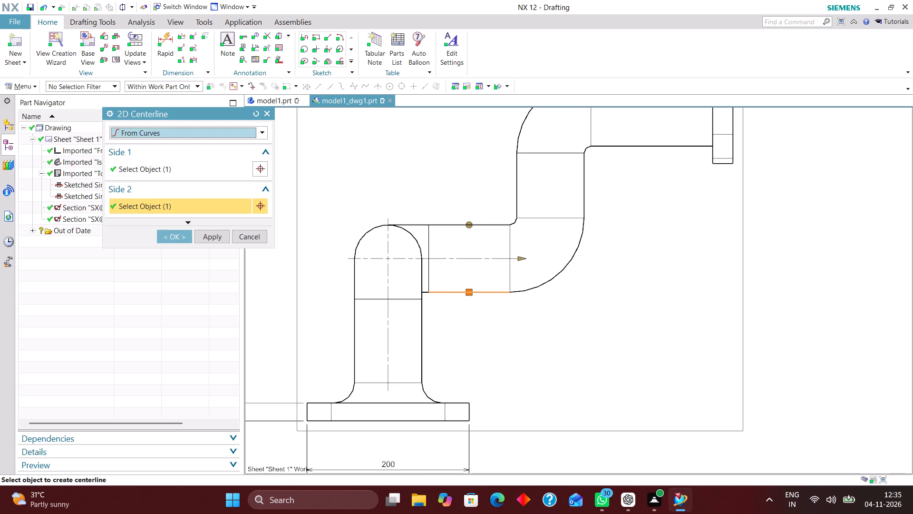
left_click(182, 236)
Add a 2D Centerline between the inner and outer arcs of the lower bend in the Front view.
left_click(279, 36)
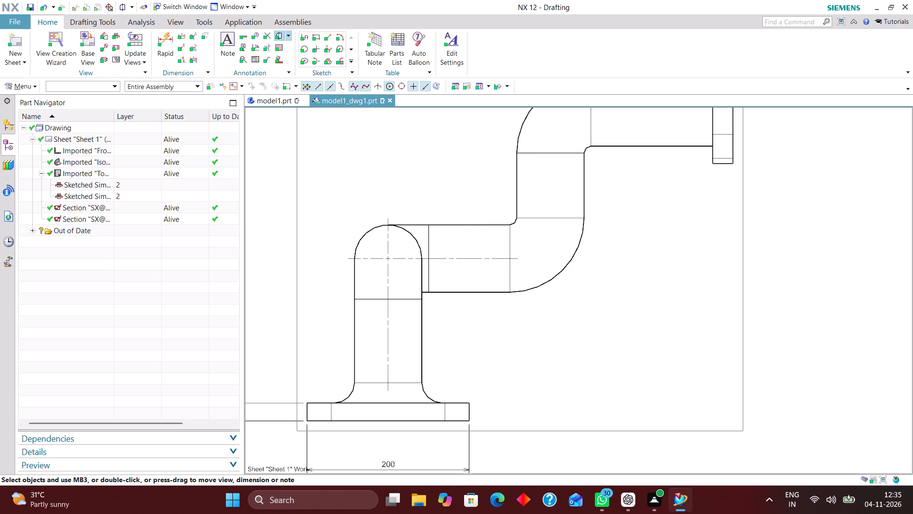
scroll(539, 232, "up", 5)
left_click(466, 203)
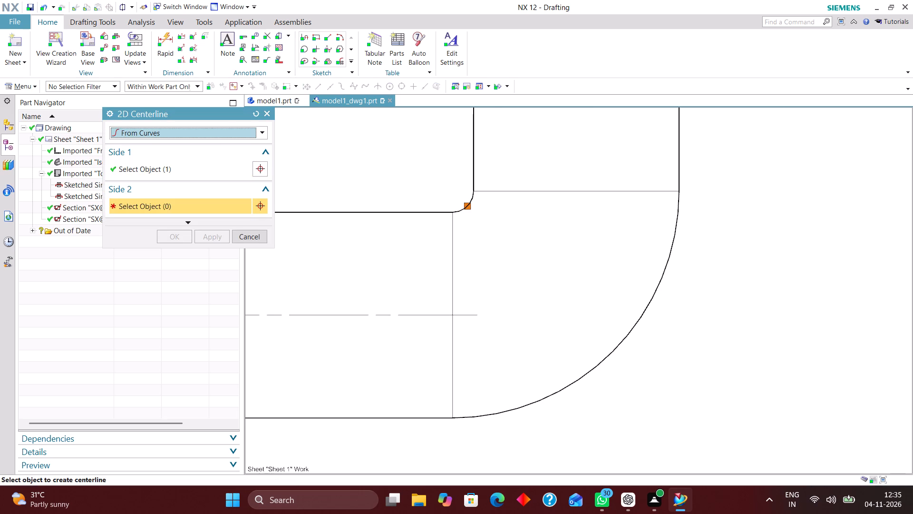
left_click(614, 353)
scroll(582, 345, "down", 4)
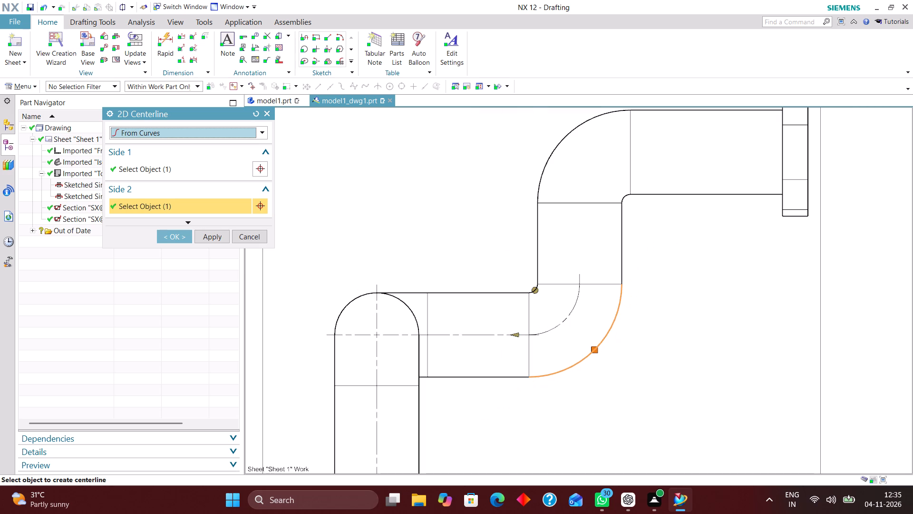
left_click(180, 236)
Add a 2D Centerline between the two side edges of the middle vertical pipe joining the two bends.
scroll(532, 351, "down", 2)
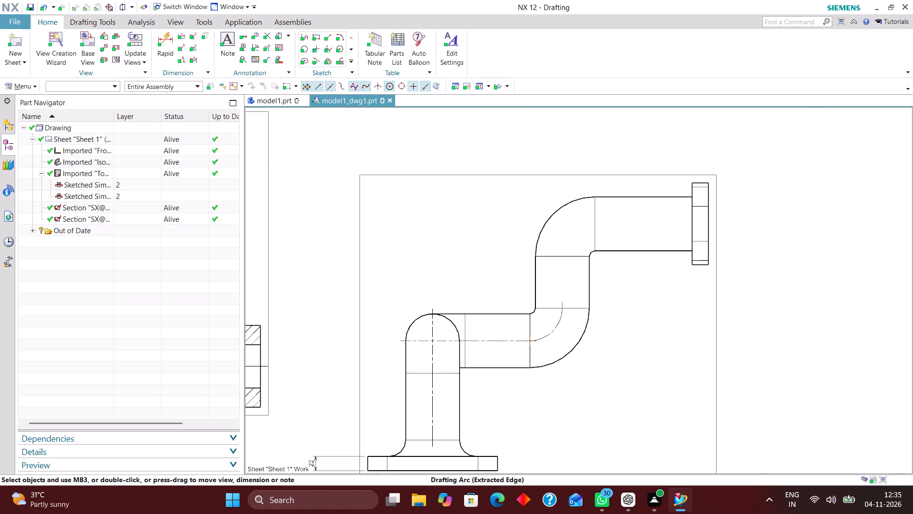
scroll(562, 297, "up", 2)
scroll(499, 316, "down", 2)
scroll(612, 251, "up", 2)
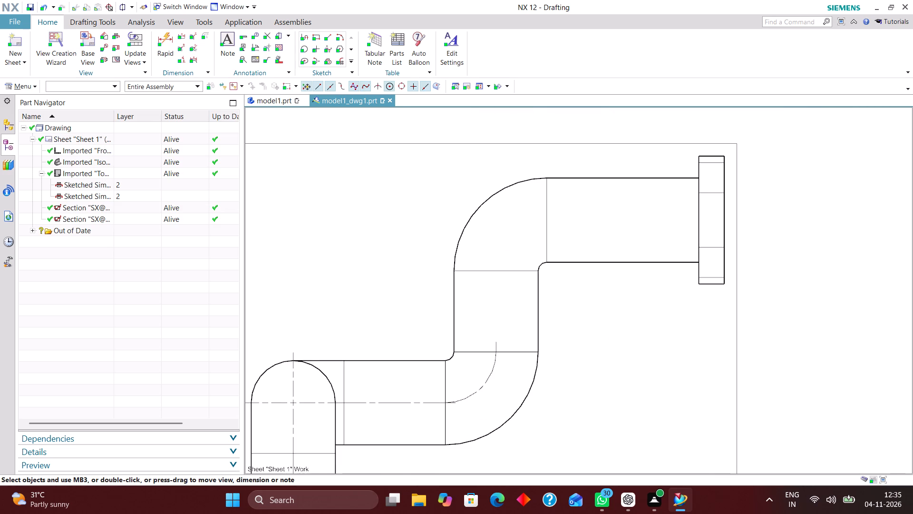
left_click(275, 35)
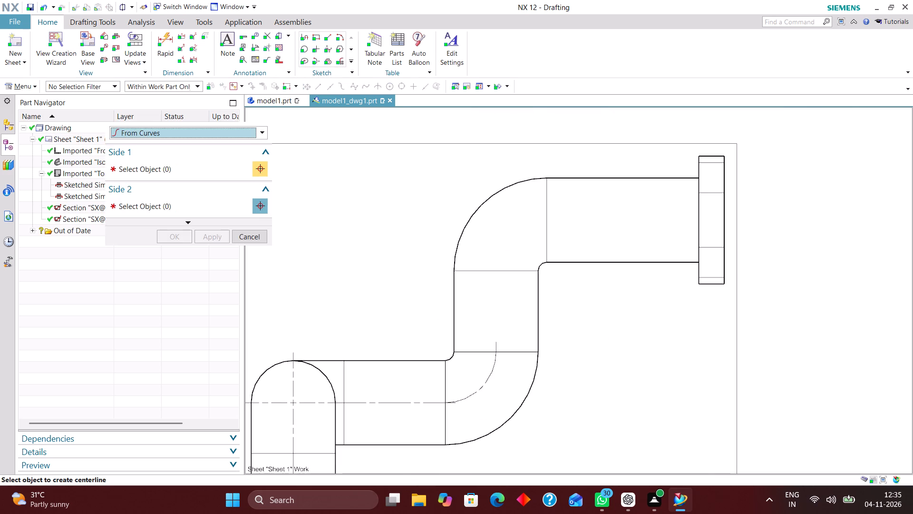
left_click(455, 310)
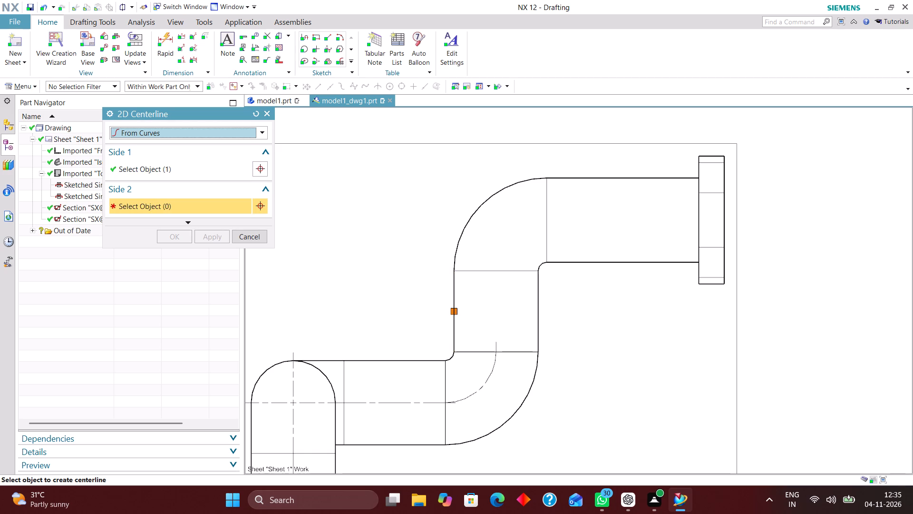
left_click(540, 317)
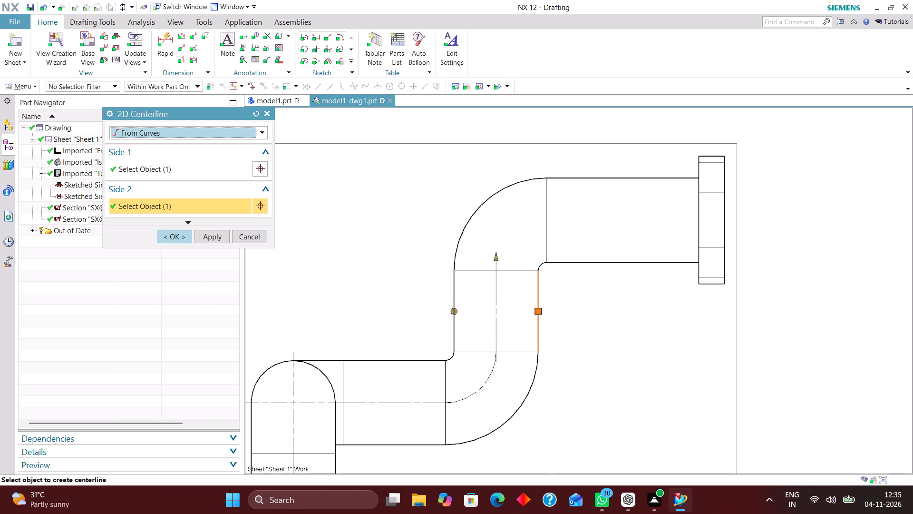
left_click(176, 234)
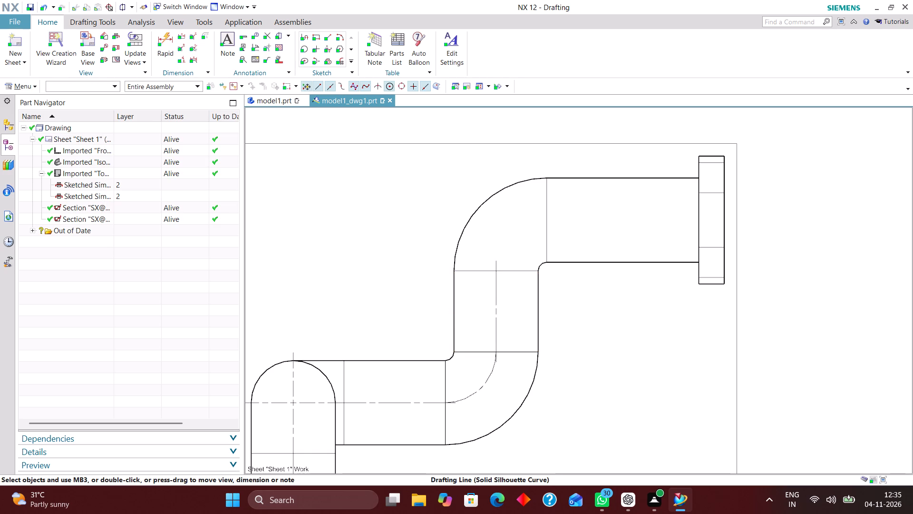
Add a 2D Centerline between the upper bend's outer and inner arcs, with extension C1 about 23 into the upper horizontal pipe.
left_click(278, 38)
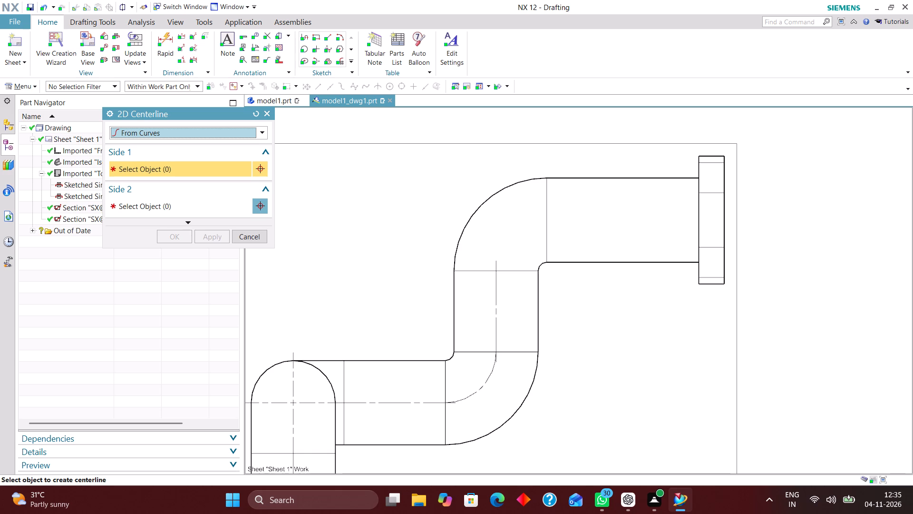
left_click(464, 221)
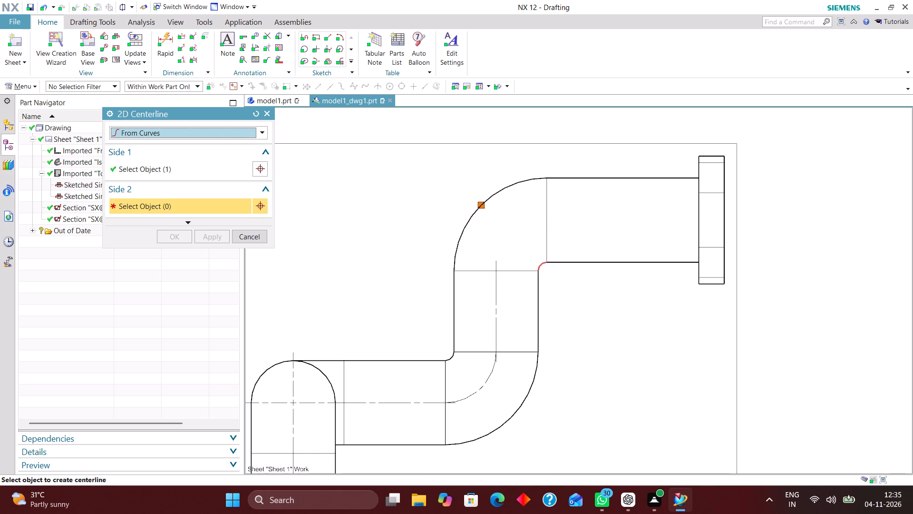
left_click(539, 266)
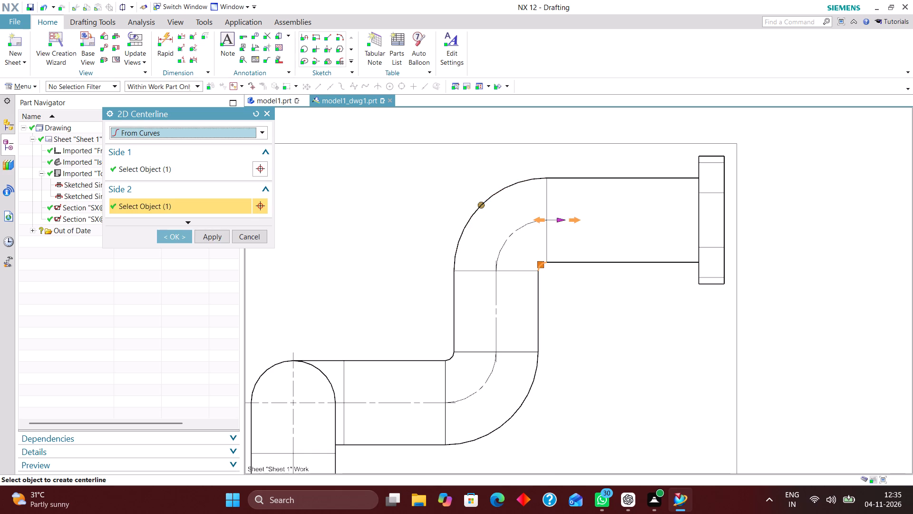
left_click_drag(561, 219, 636, 213)
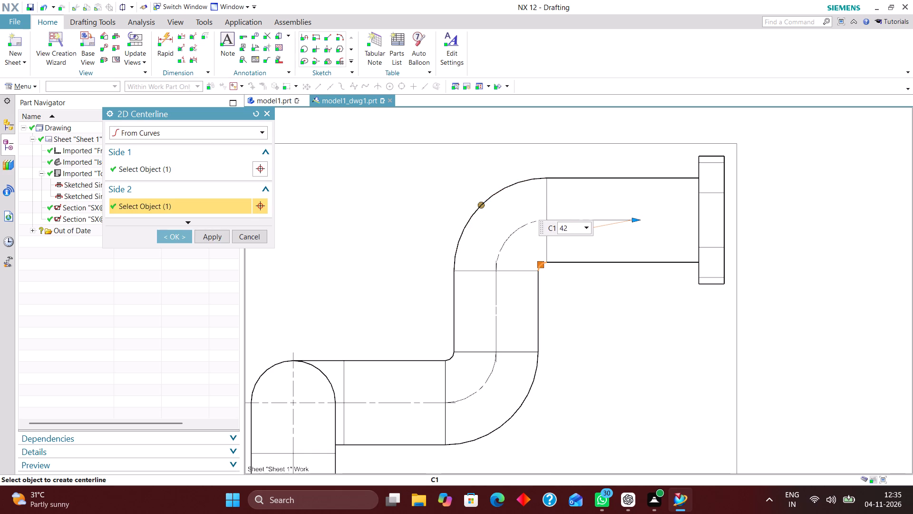
left_click_drag(636, 213, 550, 211)
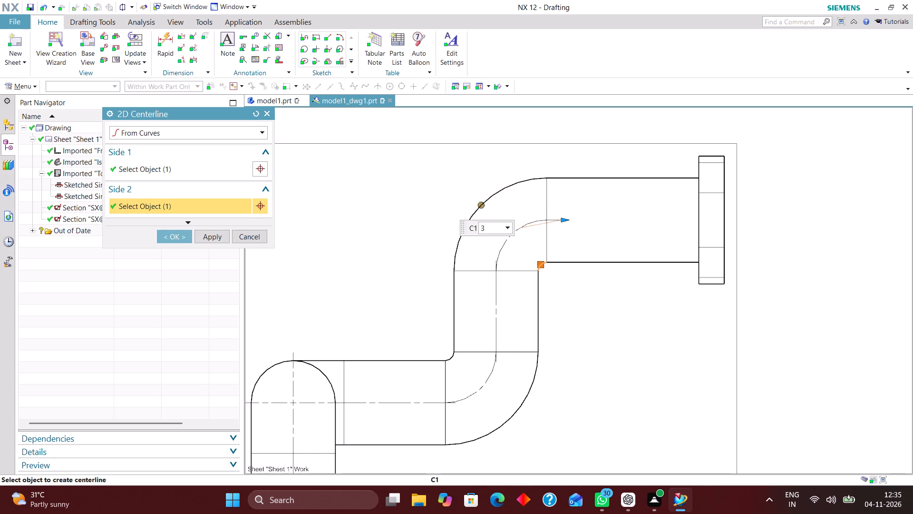
left_click_drag(550, 211, 596, 213)
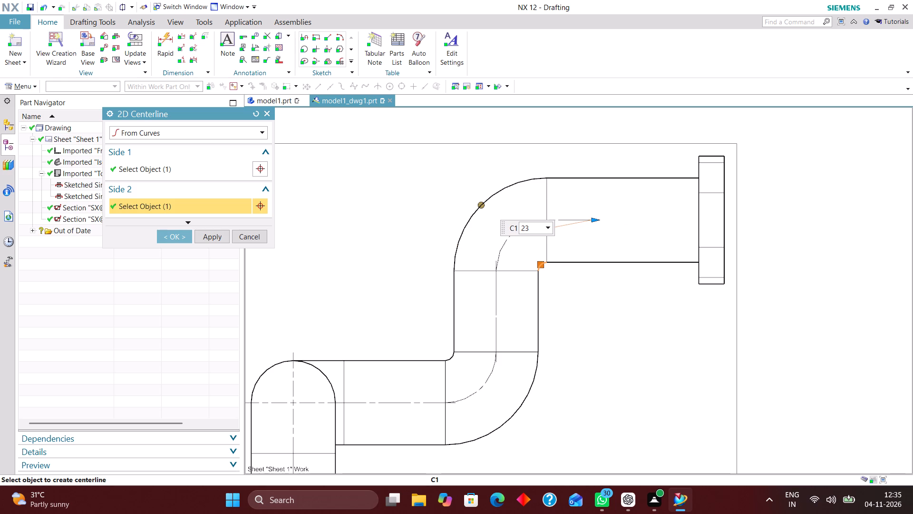
left_click_drag(596, 213, 600, 213)
left_click(171, 237)
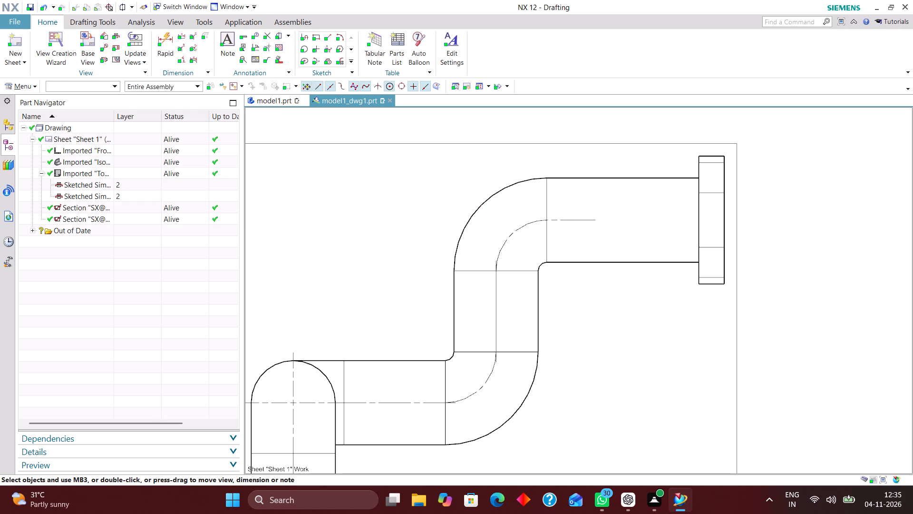
Edit the lower bend's centerline, shortening its extension C1 to about 2 at the horizontal pipe.
double_click(475, 390)
scroll(506, 380, "up", 4)
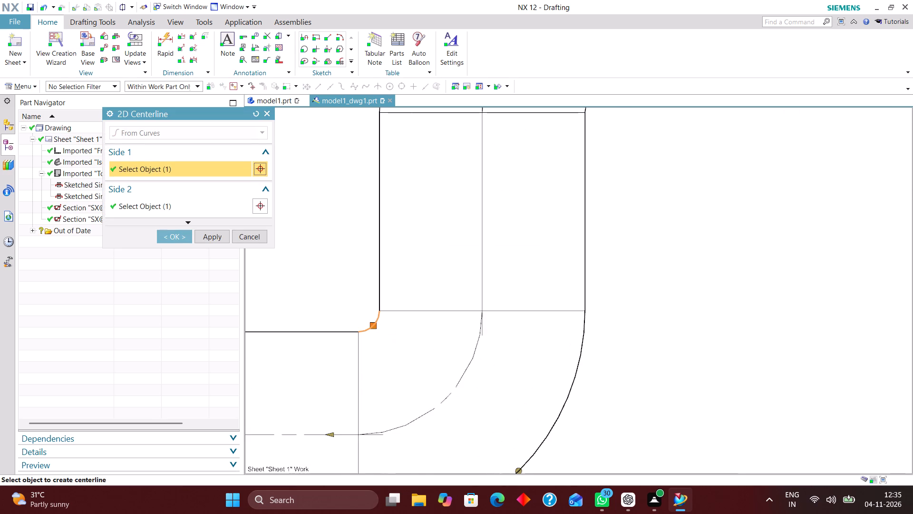
scroll(494, 355, "down", 2)
left_click_drag(381, 405, 421, 403)
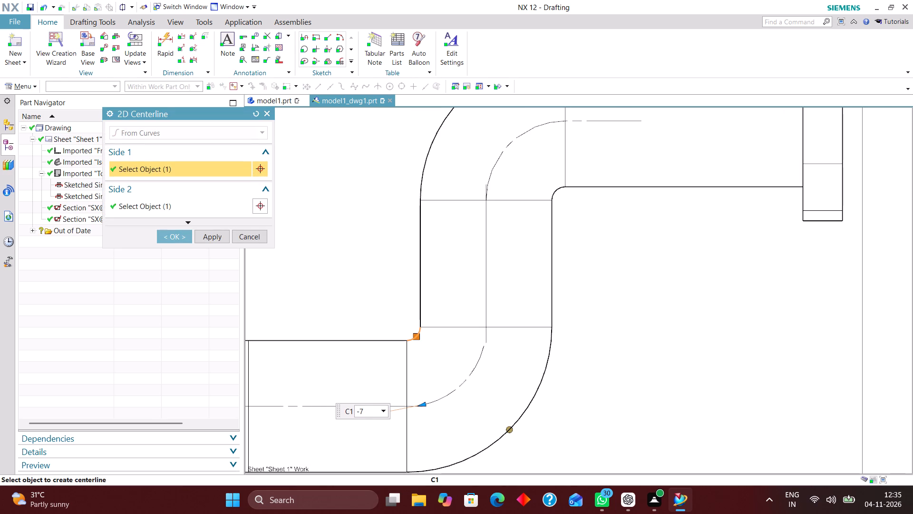
left_click_drag(421, 403, 392, 399)
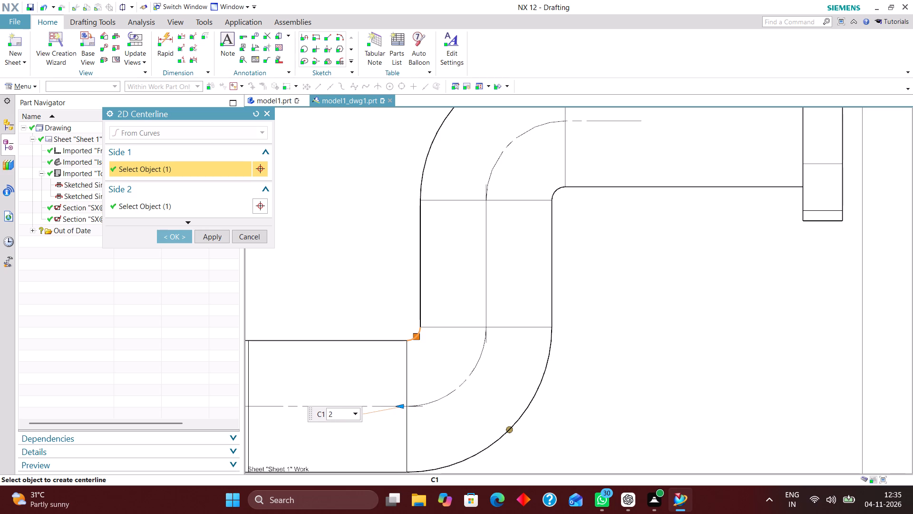
left_click_drag(392, 399, 390, 398)
left_click(177, 237)
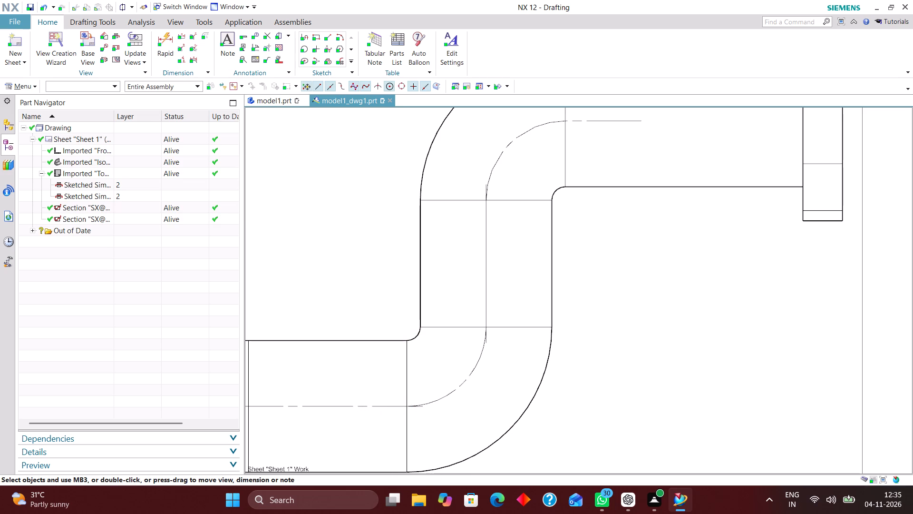
Edit the middle vertical pipe's centerline, shortening its extension C1 to about 1 at the upper bend.
double_click(484, 276)
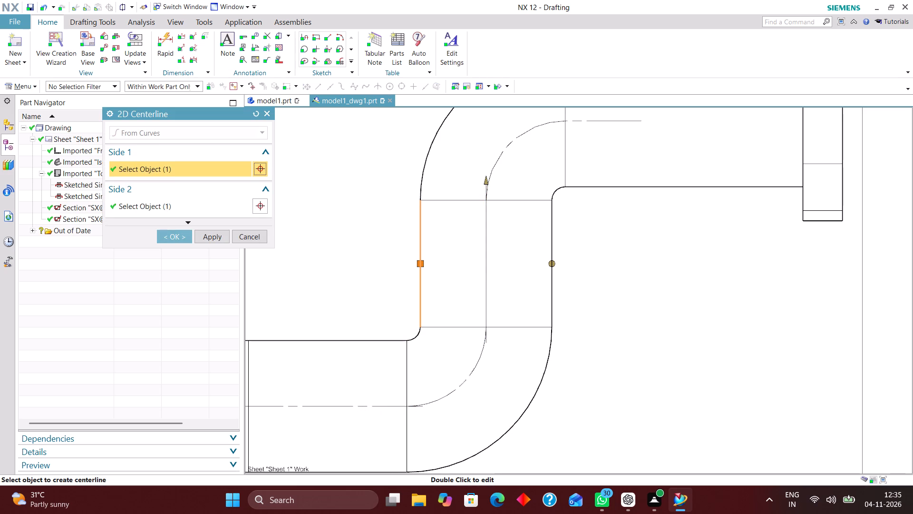
left_click_drag(484, 179, 485, 191)
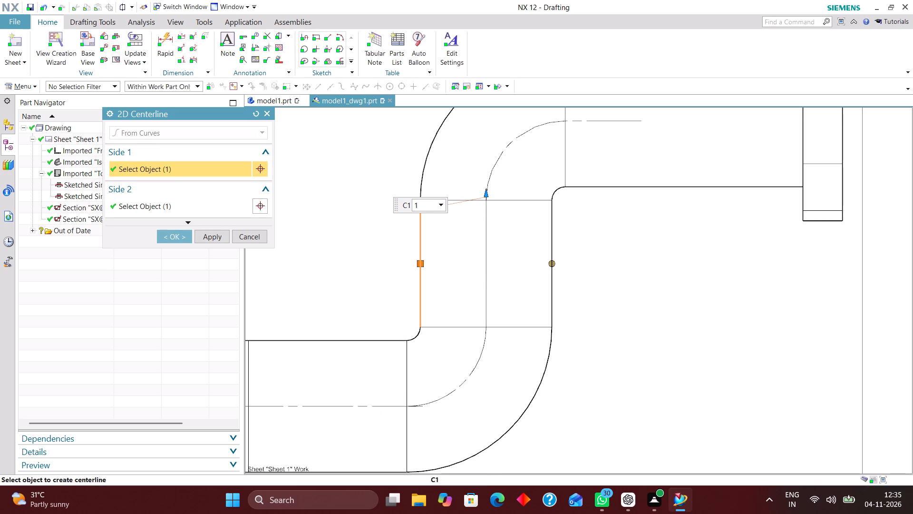
left_click_drag(485, 191, 485, 193)
left_click(171, 233)
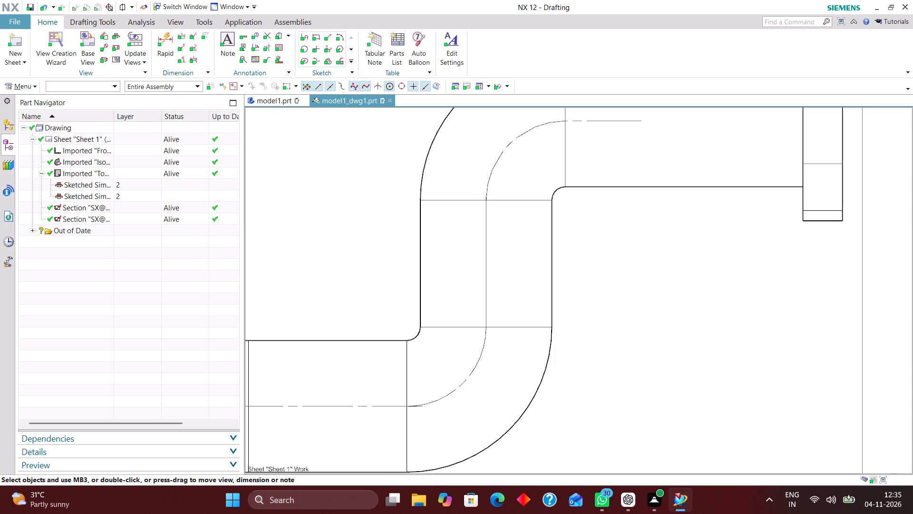
Edit the lower horizontal pipe's centerline with individual extensions, setting C1 to about -2 at the bend and extending the other end to the vertical pipe's edge.
scroll(534, 302, "down", 3)
scroll(416, 354, "up", 4)
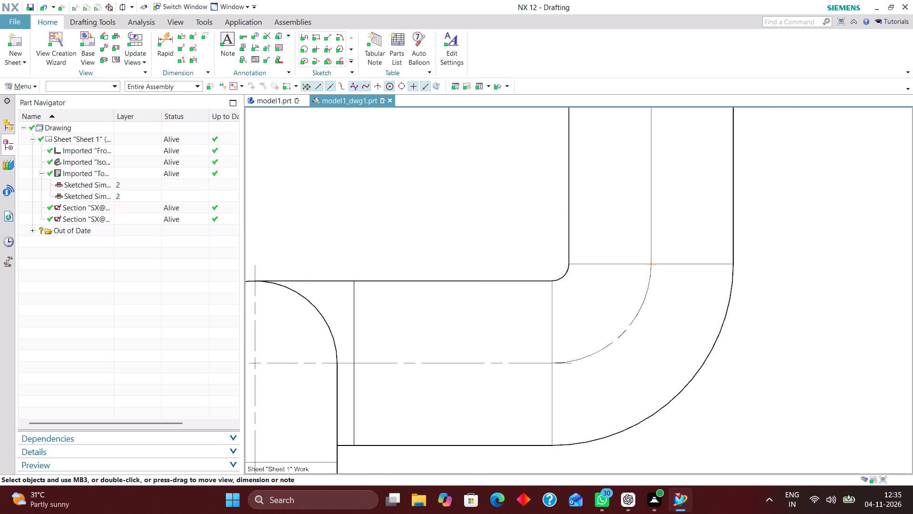
double_click(445, 365)
left_click_drag(577, 364, 563, 366)
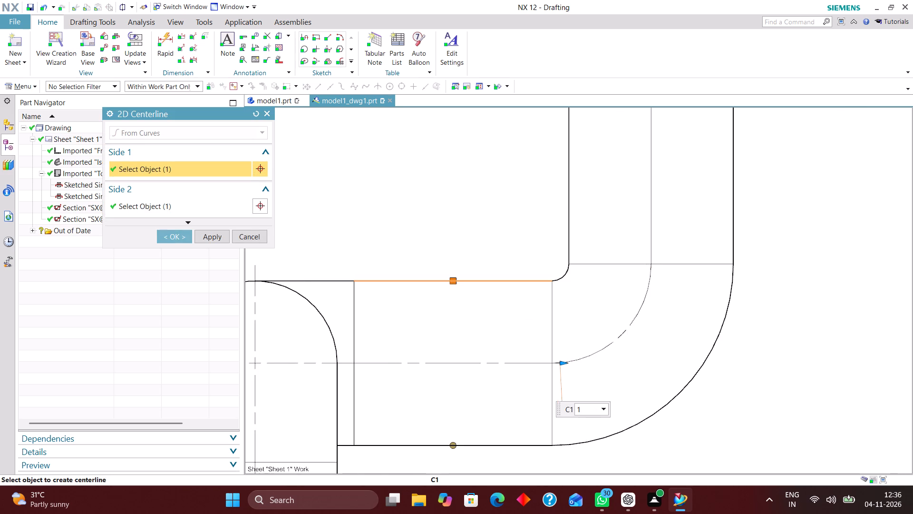
left_click_drag(563, 366, 546, 364)
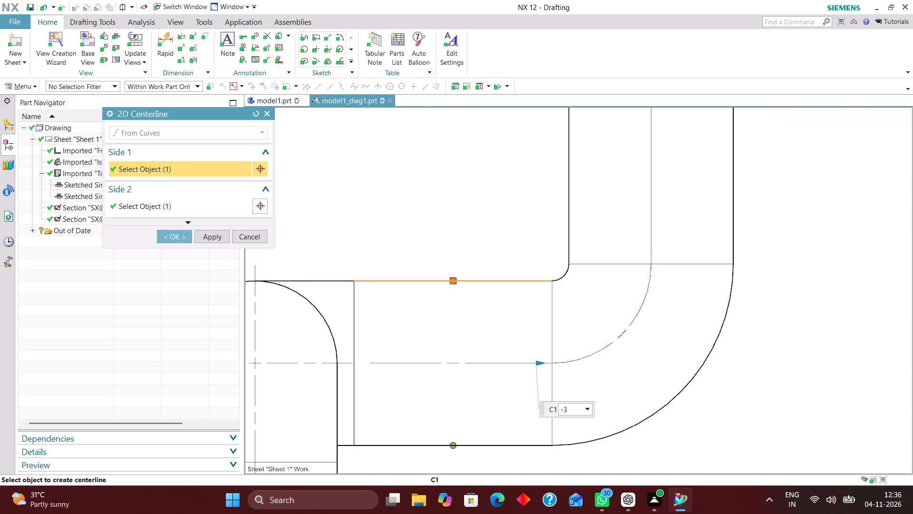
left_click_drag(546, 364, 549, 364)
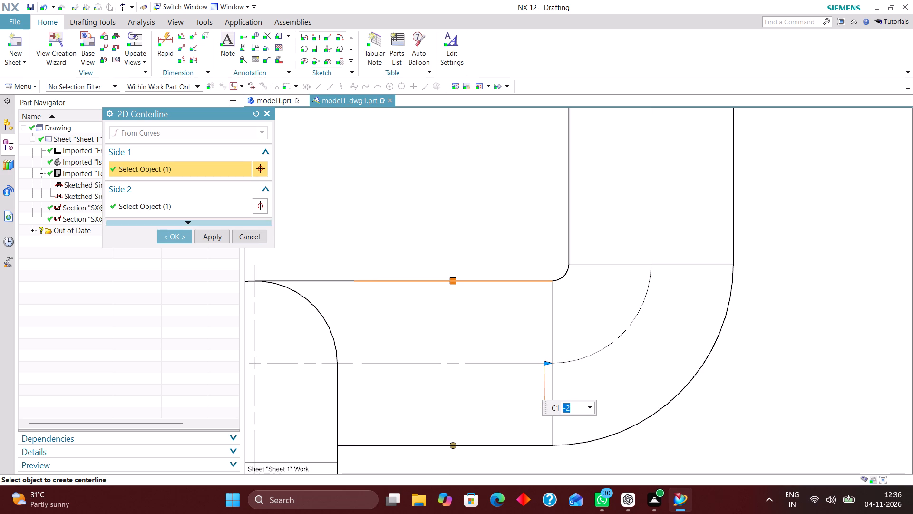
left_click(188, 221)
left_click(178, 243)
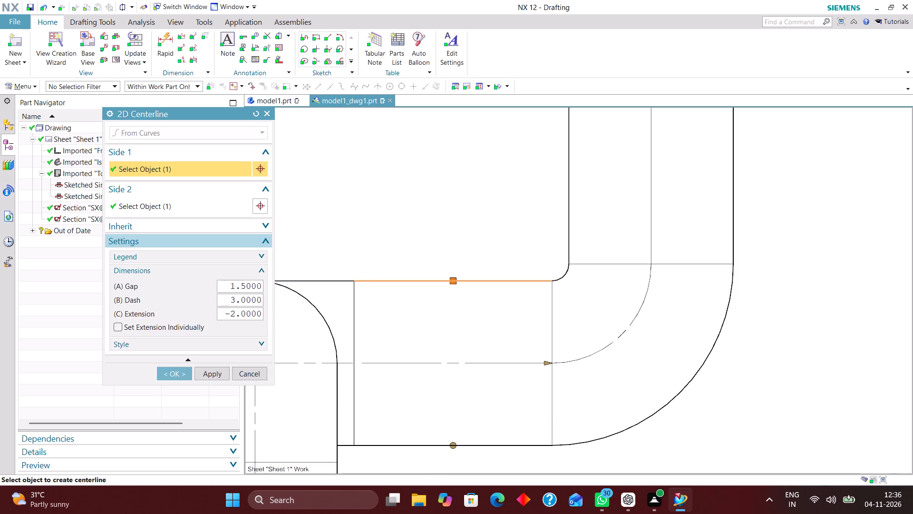
left_click(117, 326)
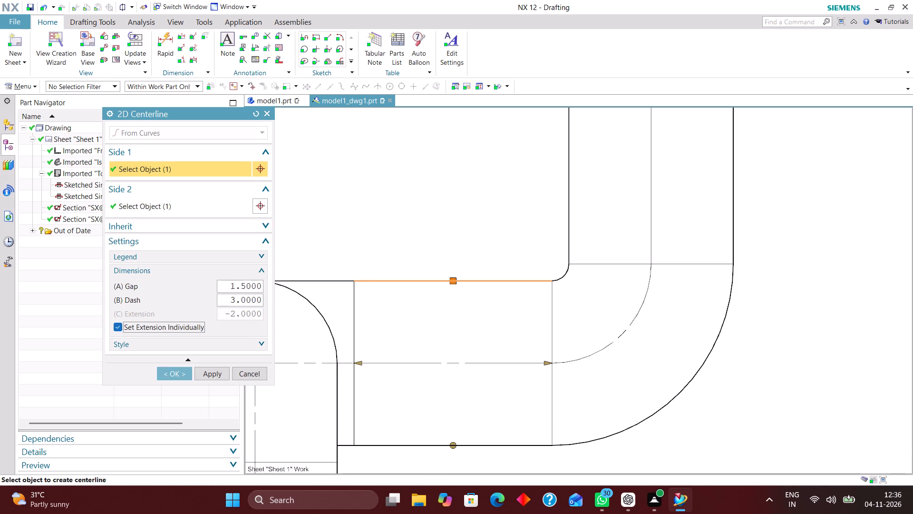
left_click_drag(359, 363, 342, 363)
left_click(545, 362)
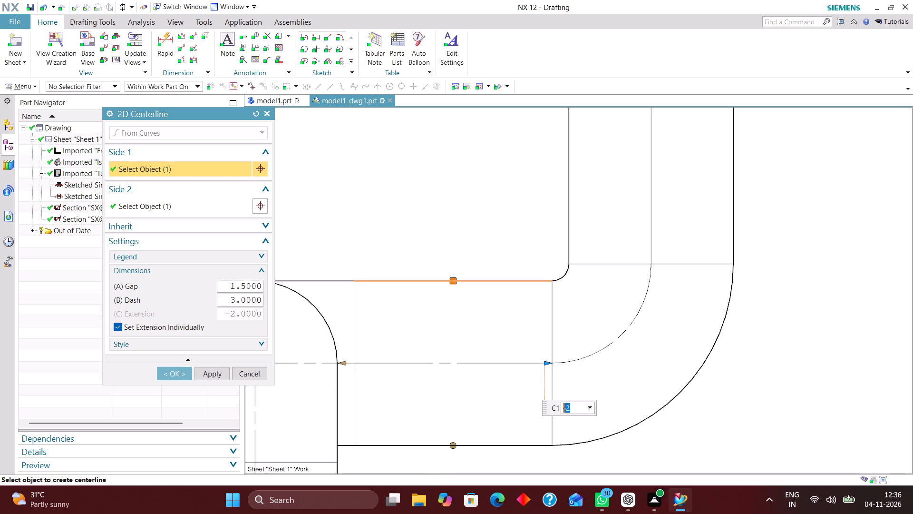
left_click(170, 370)
Add a 2D Centerline between the upper horizontal pipe's two edges, with individual extensions and C2 shortened to about -3 at the upper bend.
scroll(445, 361, "down", 3)
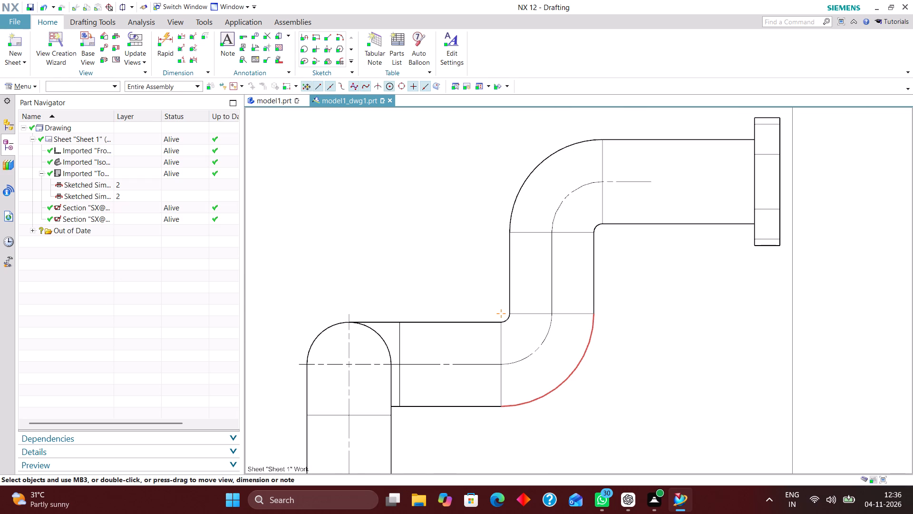
scroll(637, 359, "down", 3)
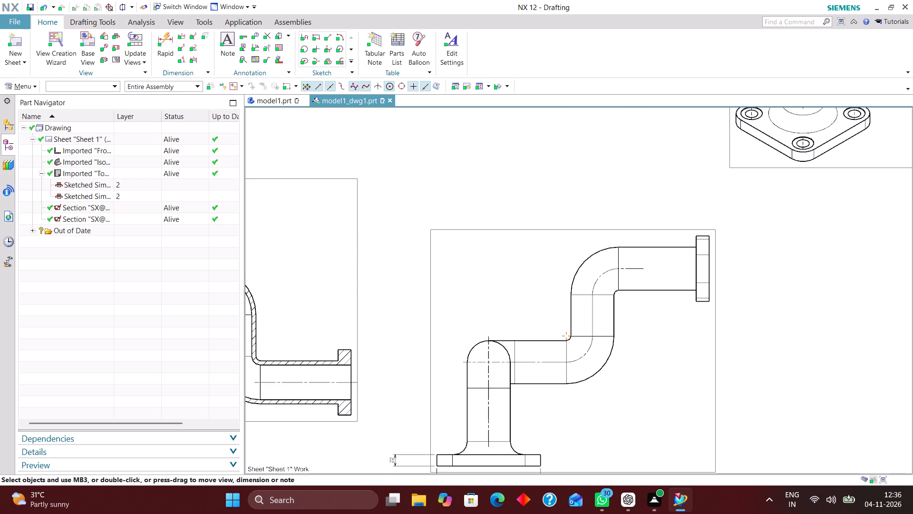
scroll(682, 245, "up", 3)
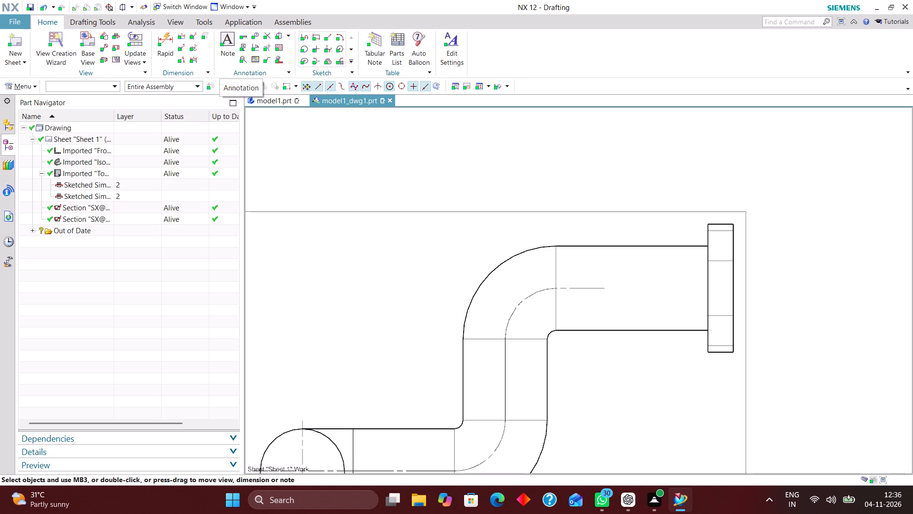
left_click(280, 36)
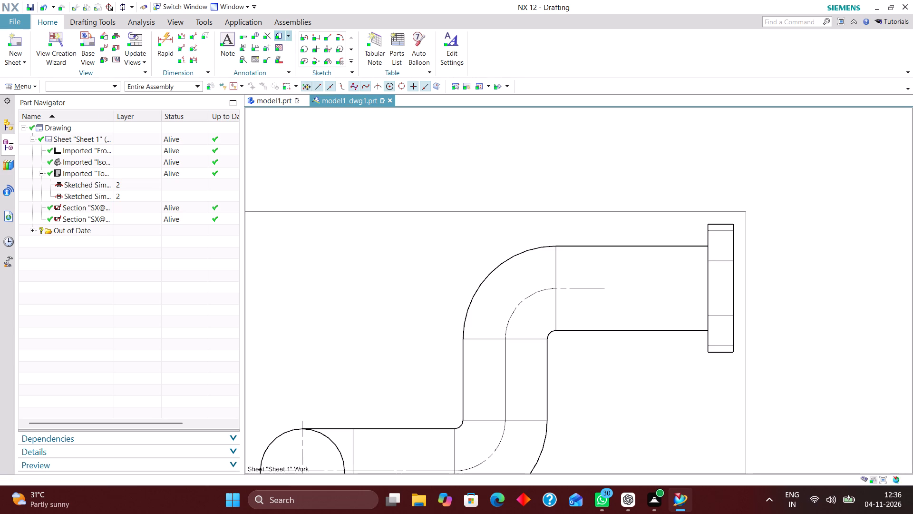
left_click(611, 247)
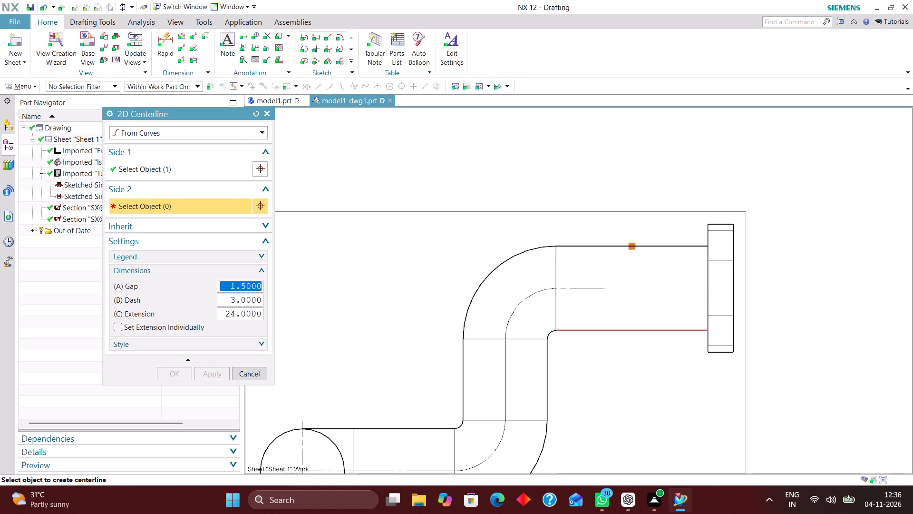
left_click(629, 330)
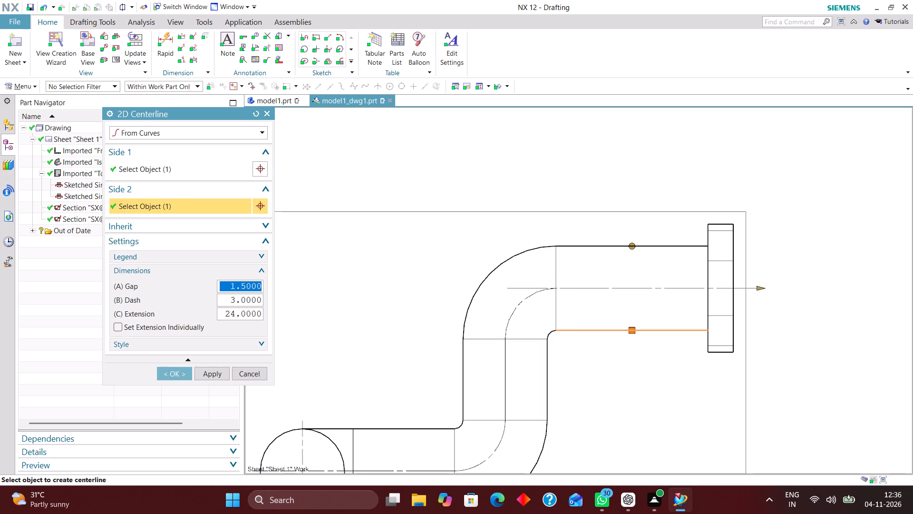
left_click(120, 326)
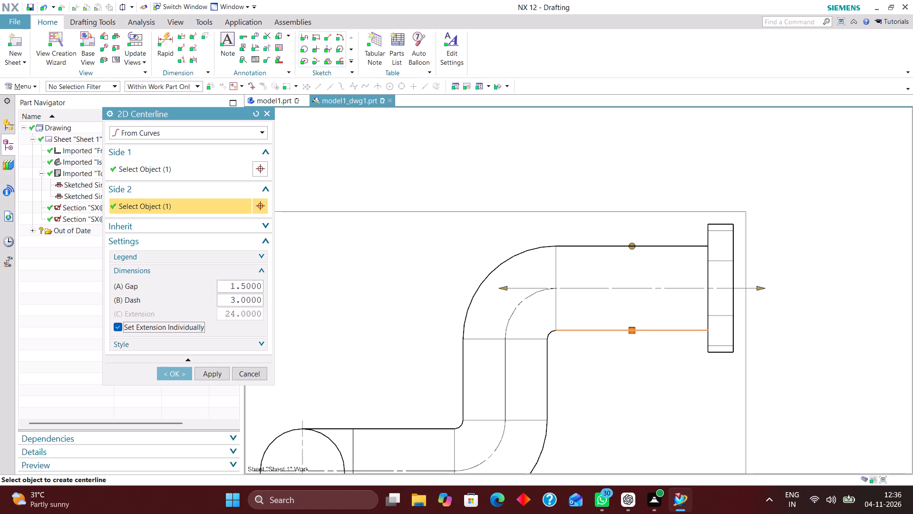
left_click_drag(504, 287, 558, 290)
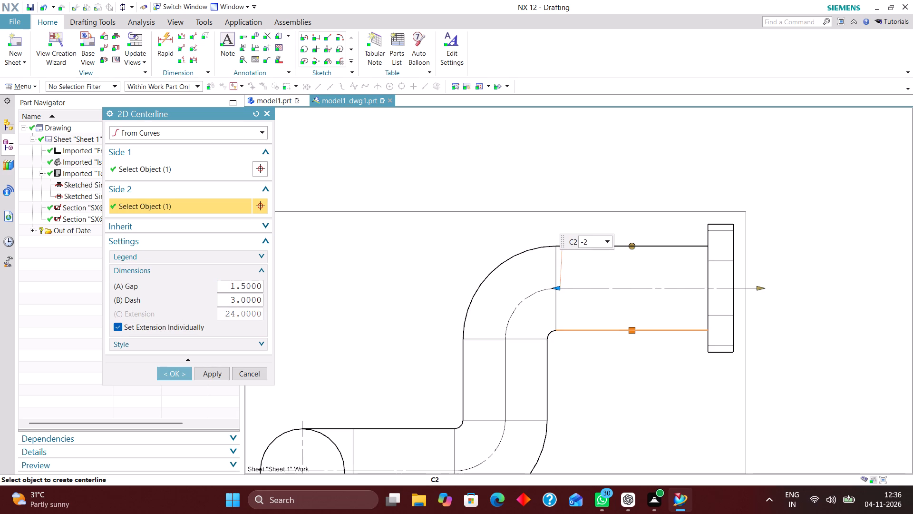
left_click_drag(558, 290, 558, 289)
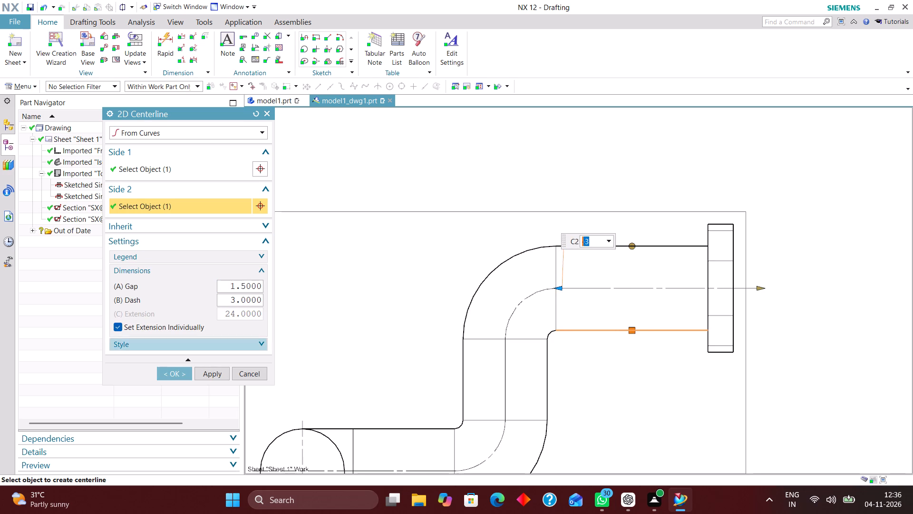
left_click(169, 367)
Review the centerlines along the whole bent pipe in the view and the sheet layout around it.
scroll(421, 273, "down", 3)
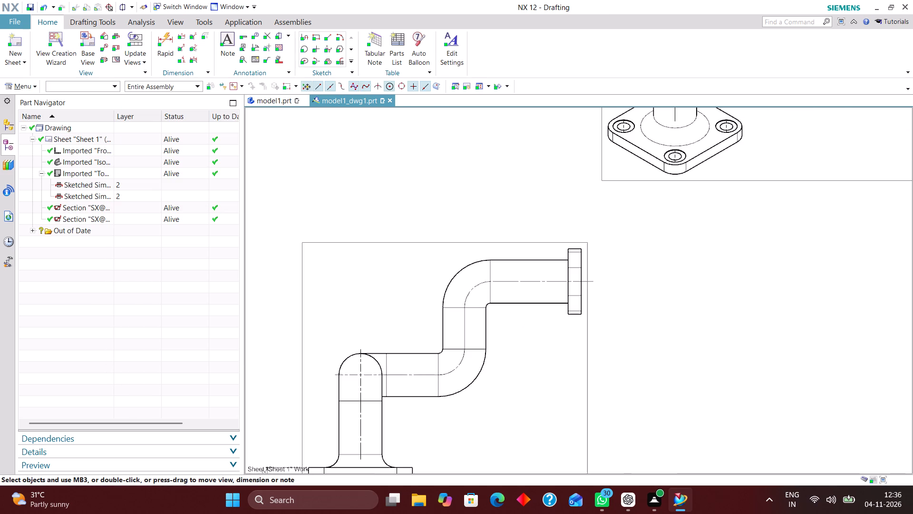
scroll(550, 224, "down", 3)
scroll(466, 346, "up", 3)
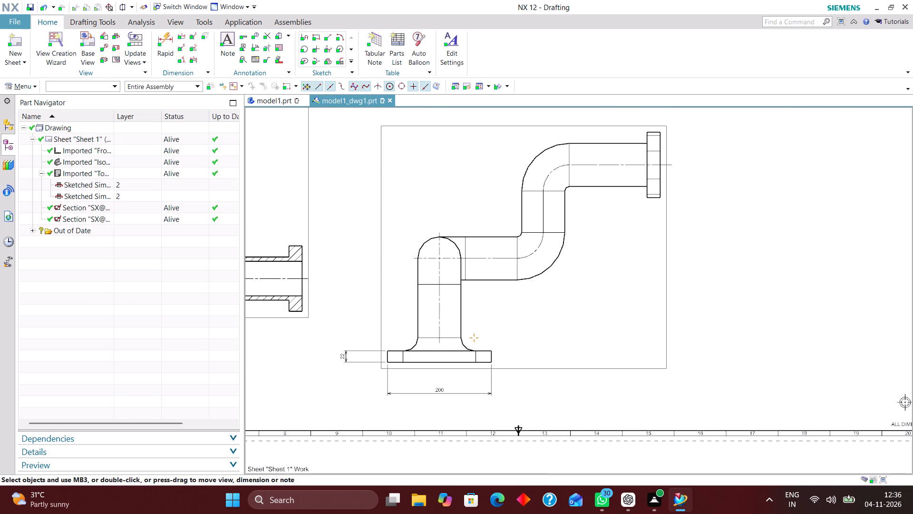
scroll(491, 300, "down", 3)
scroll(495, 269, "up", 3)
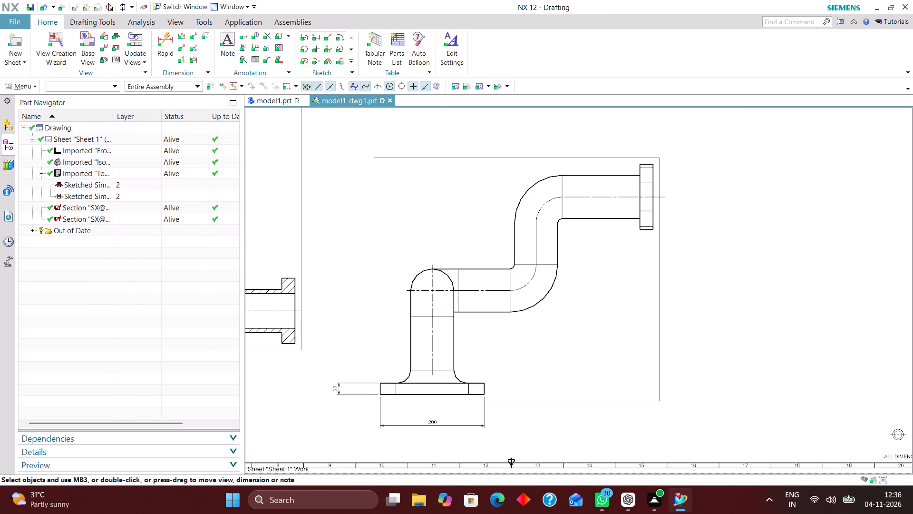
scroll(431, 311, "up", 3)
scroll(462, 248, "down", 3)
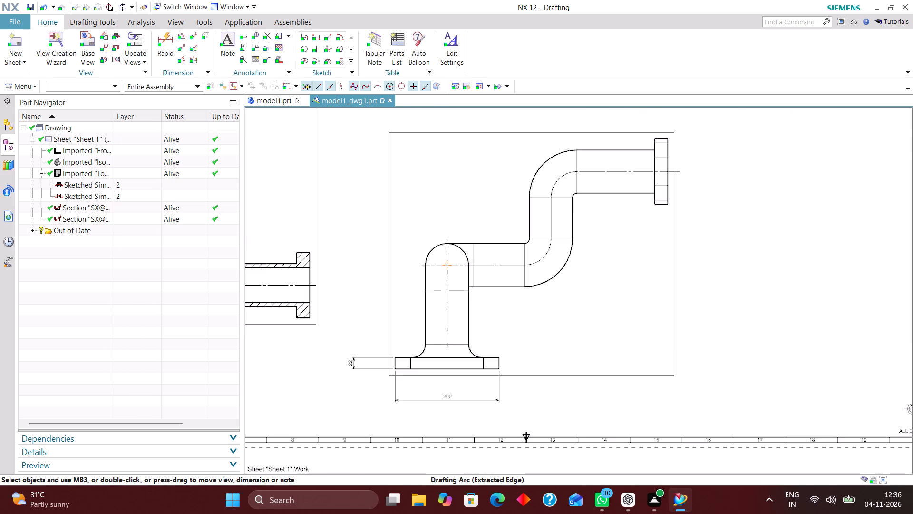
scroll(512, 291, "down", 3)
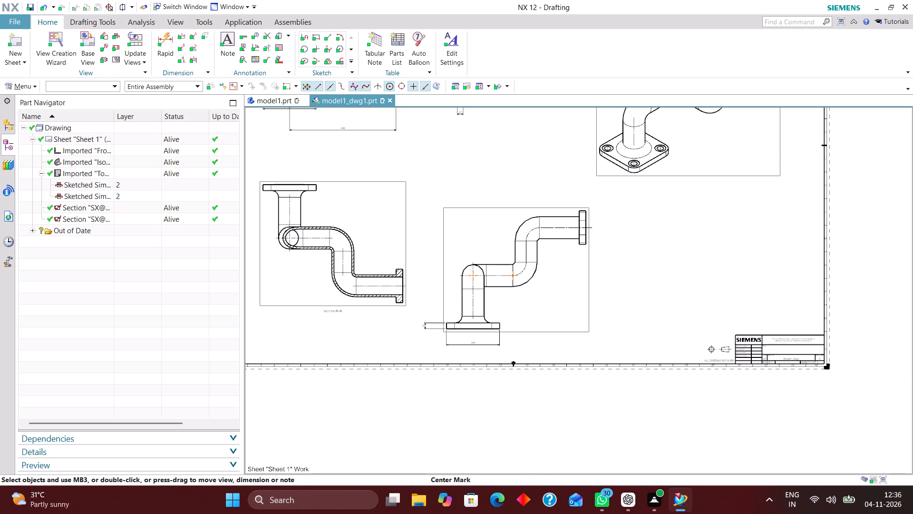
Add a horizontal Rapid Dimension from the vertical base pipe's centerline to the upper flange's inner face, placed below the base flange width dimension.
left_click(169, 36)
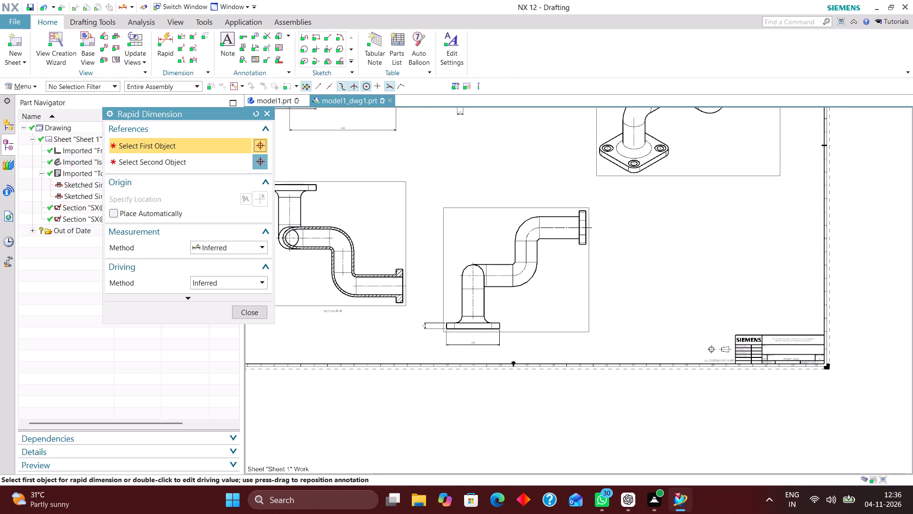
scroll(461, 326, "up", 5)
left_click(500, 300)
scroll(457, 326, "down", 2)
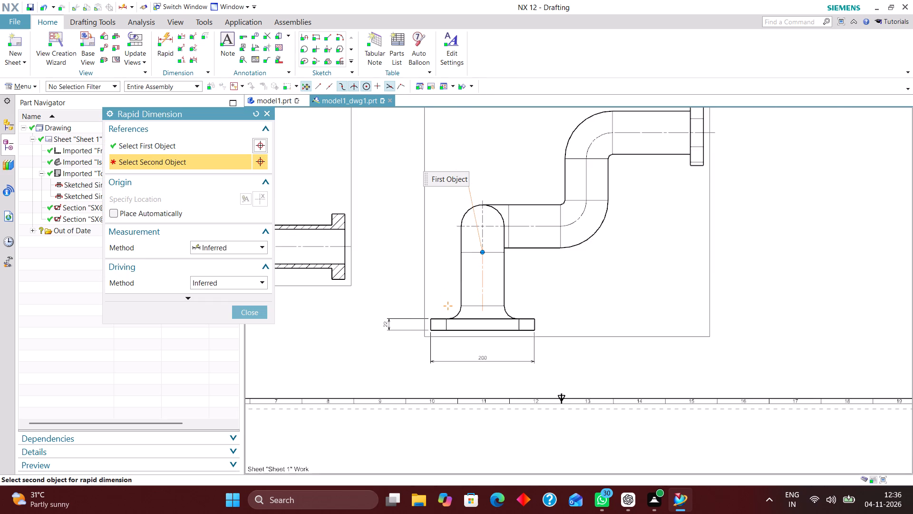
scroll(551, 270, "down", 1)
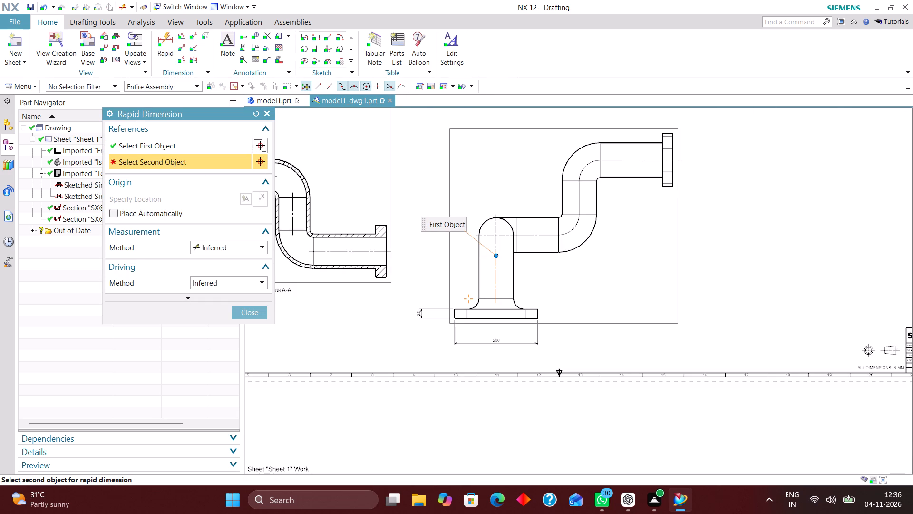
scroll(663, 163, "up", 3)
left_click(663, 158)
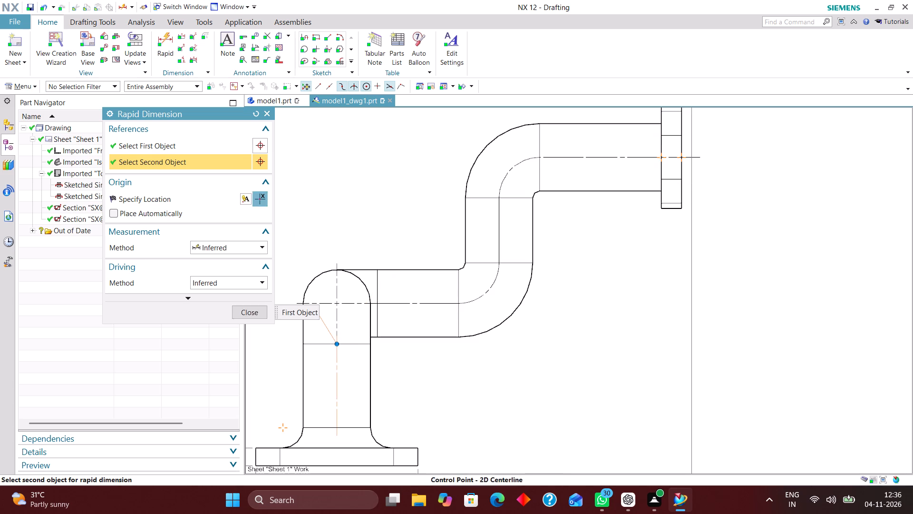
scroll(629, 237, "down", 2)
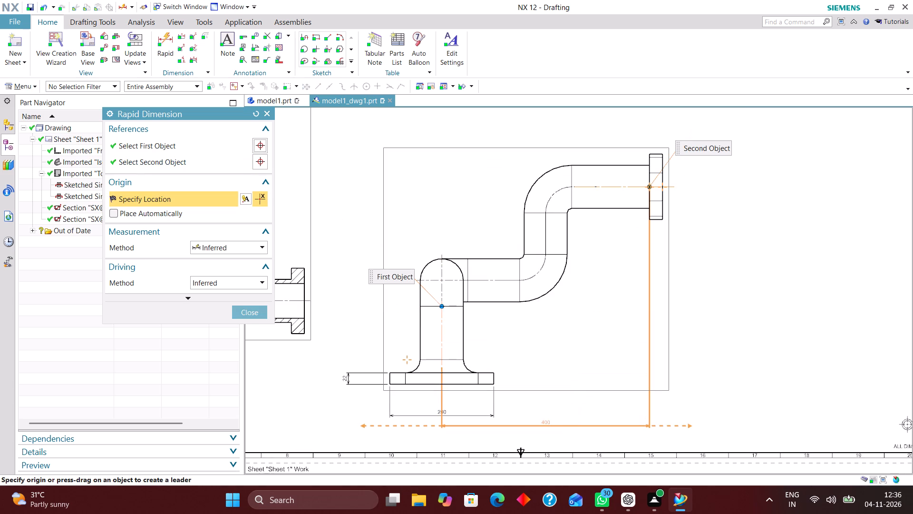
left_click(564, 424)
Add a vertical Rapid Dimension from the base flange's bottom face to the lower horizontal pipe's centerline, placed beside the vertical base pipe.
scroll(478, 277, "up", 3)
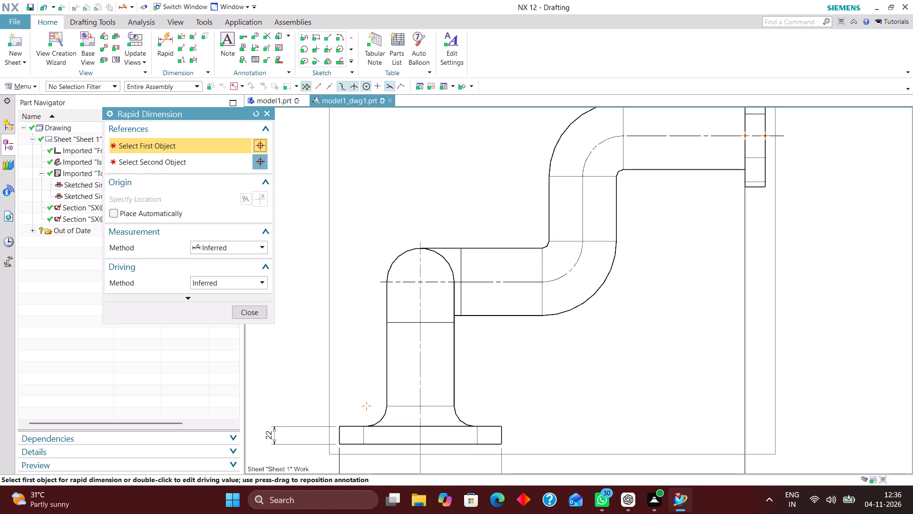
scroll(495, 317, "down", 1)
left_click(503, 420)
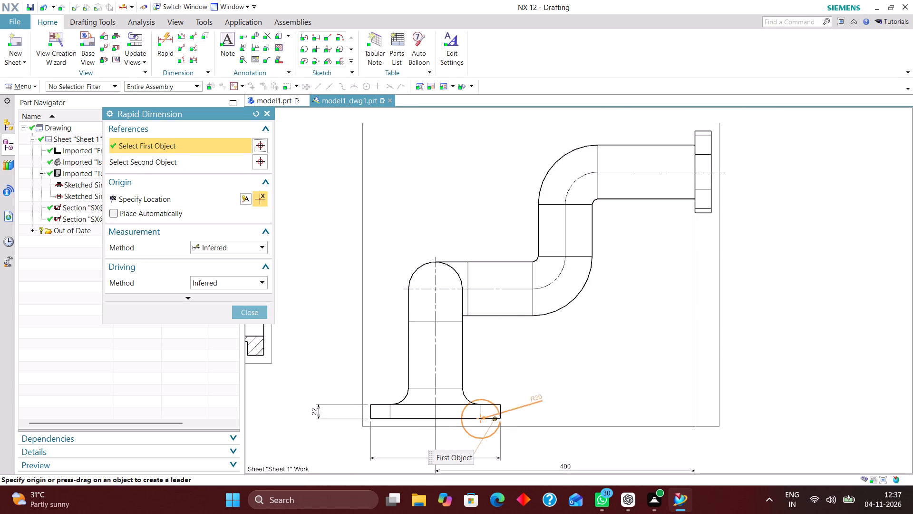
left_click(509, 288)
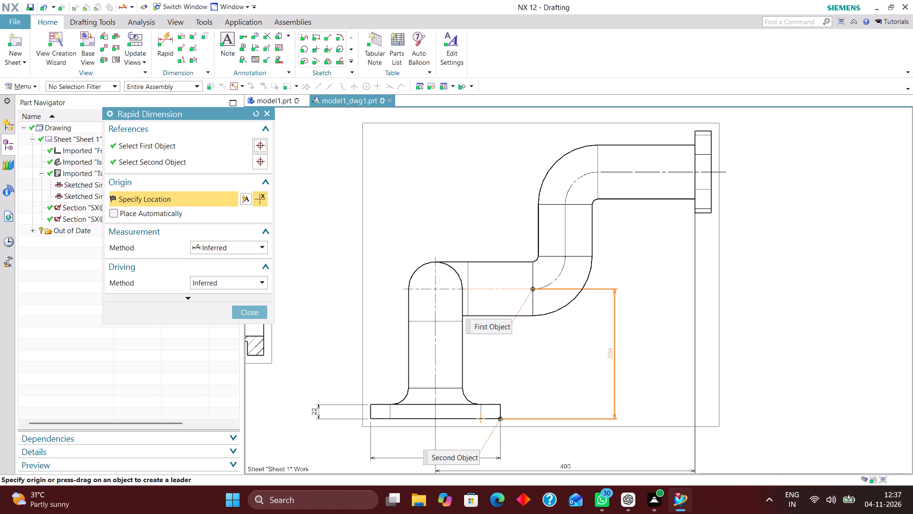
left_click(518, 352)
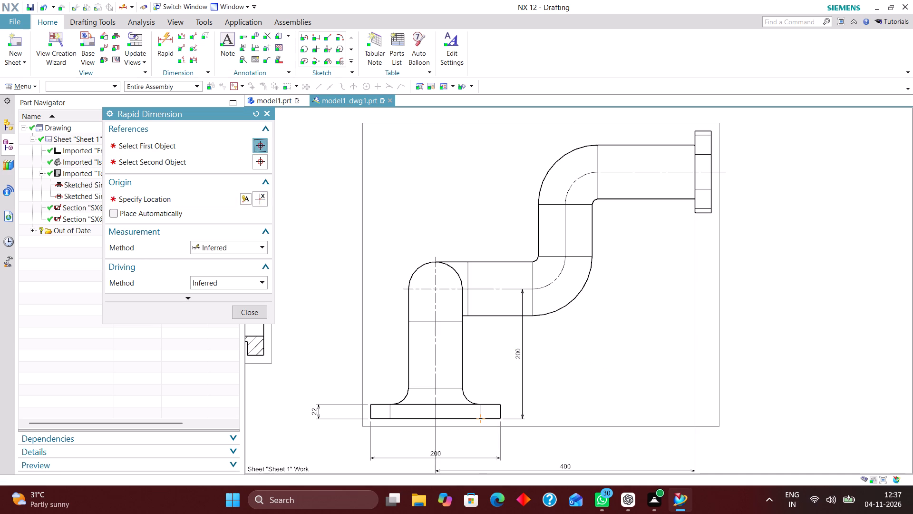
Add a vertical Rapid Dimension between the lower and upper horizontal pipes' centerlines, placed outside the view beyond the upper flange.
scroll(576, 377, "down", 3)
scroll(538, 326, "up", 4)
left_click(537, 339)
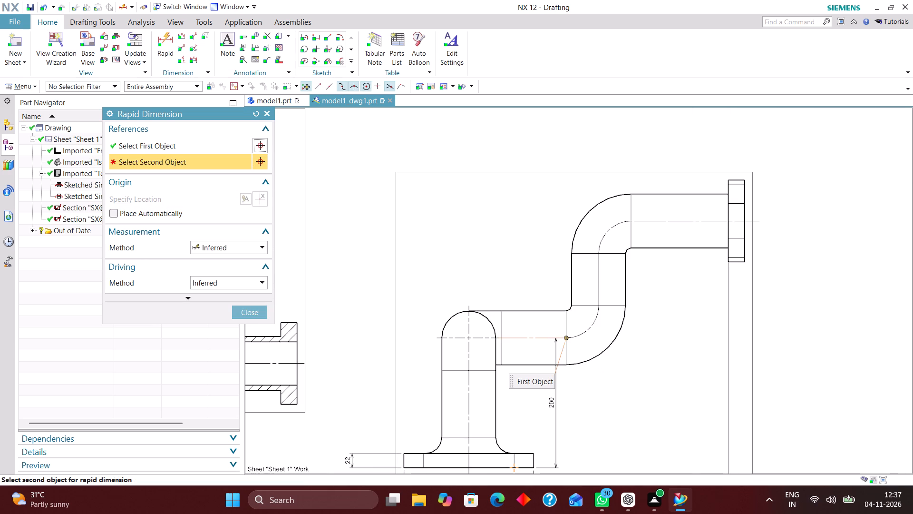
left_click(679, 220)
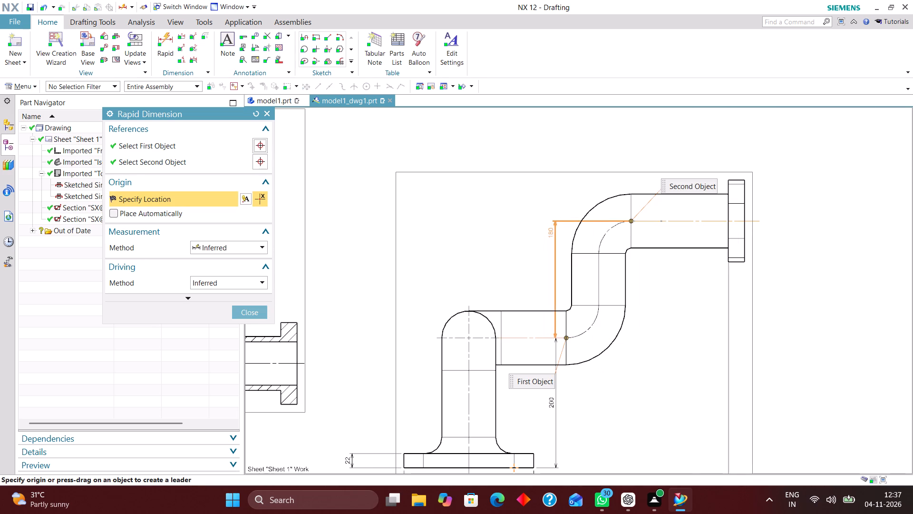
left_click(789, 266)
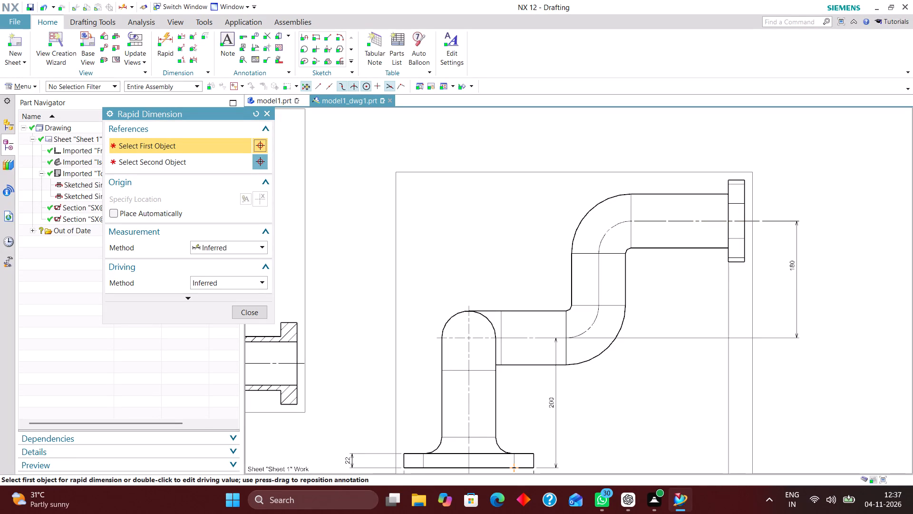
scroll(639, 222, "down", 2)
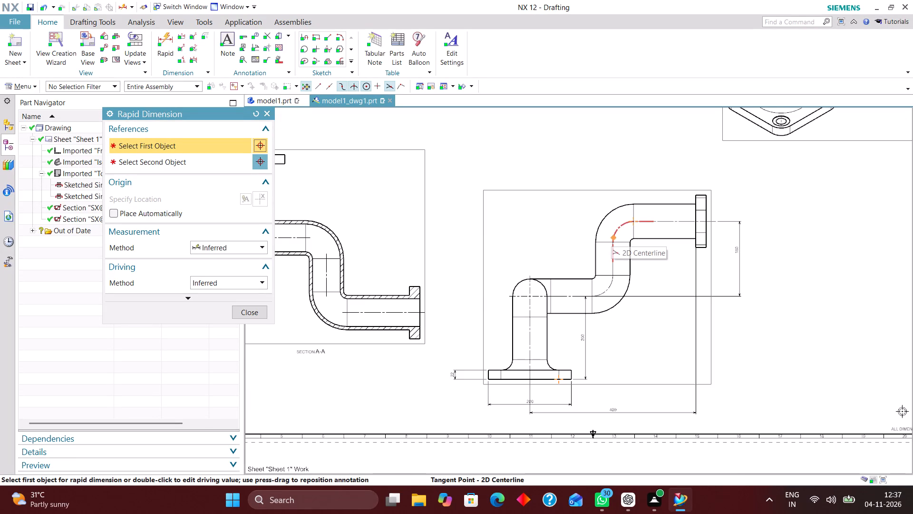
scroll(558, 244, "down", 1)
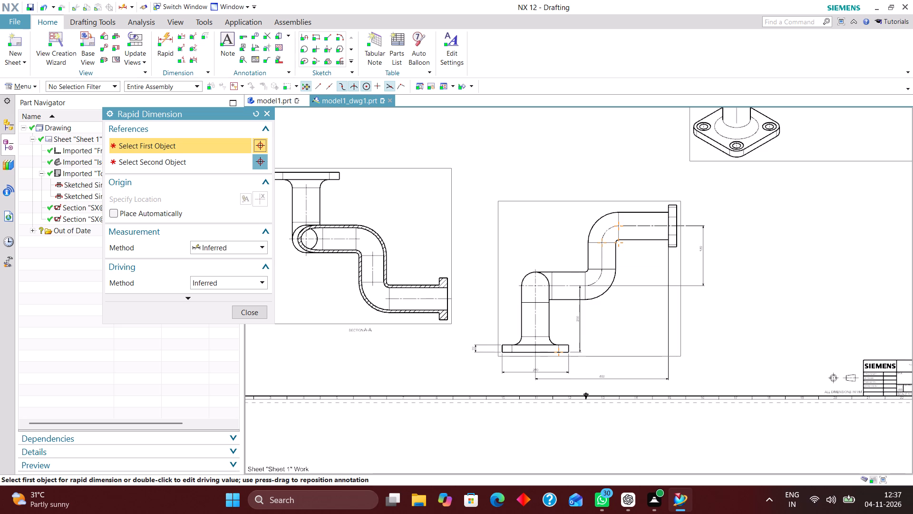
Add a Radial Rapid Dimension to the fillet between the vertical base pipe and the base flange, placed diagonally beside the pipe.
scroll(622, 296, "up", 4)
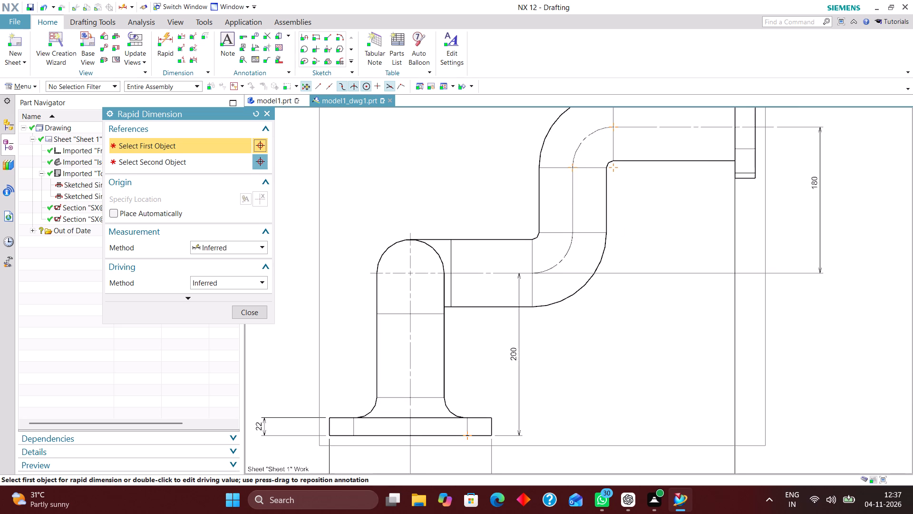
scroll(582, 259, "down", 2)
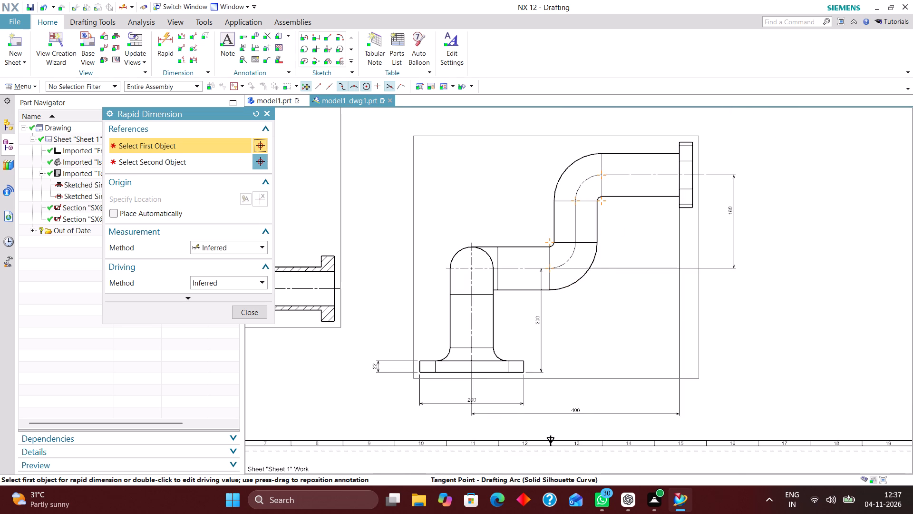
scroll(539, 360, "up", 3)
scroll(542, 278, "down", 2)
left_click(238, 247)
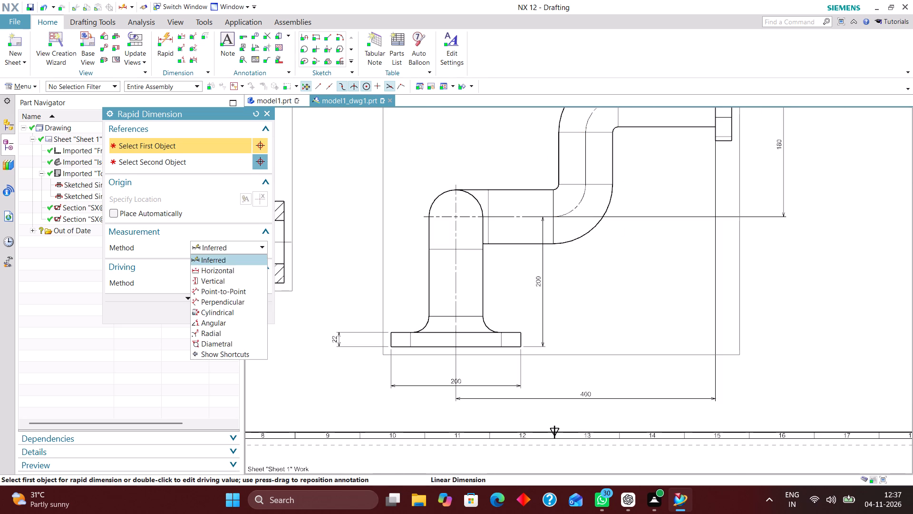
left_click(229, 335)
scroll(468, 326, "up", 4)
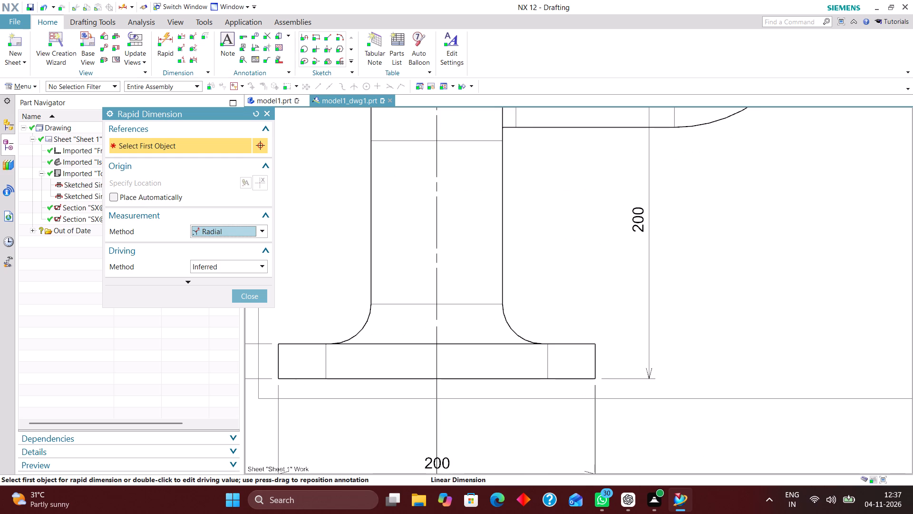
left_click(511, 331)
left_click(570, 236)
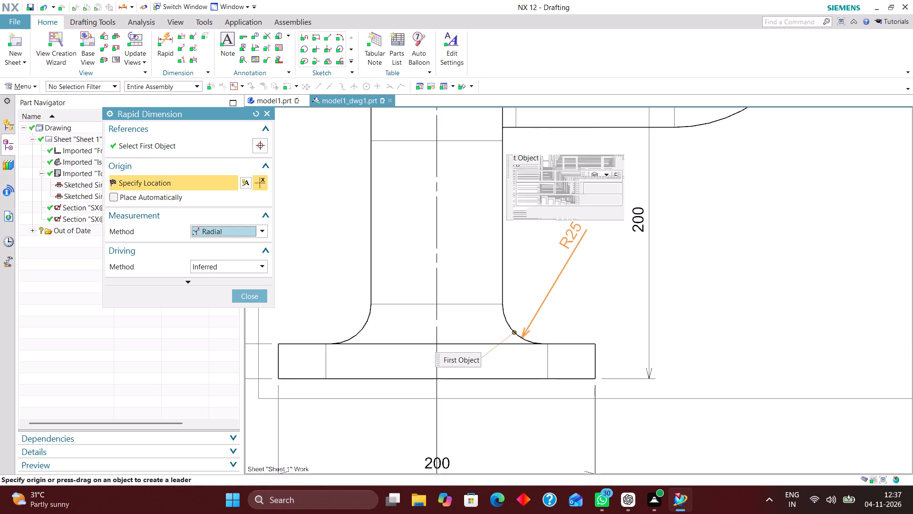
Review the dimensions on the front view and the overall view layout of the sheet, then end dimensioning.
scroll(544, 317, "down", 3)
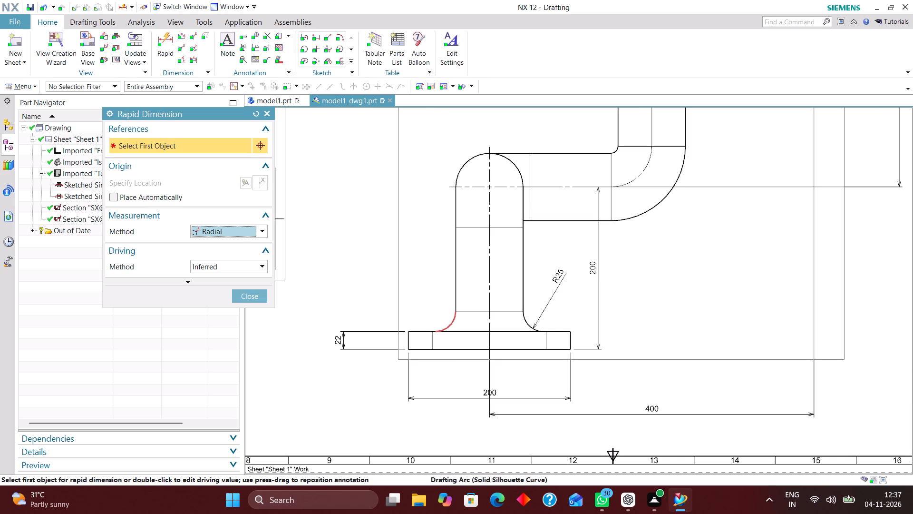
scroll(454, 343, "down", 2)
scroll(457, 292, "up", 4)
scroll(470, 357, "down", 1)
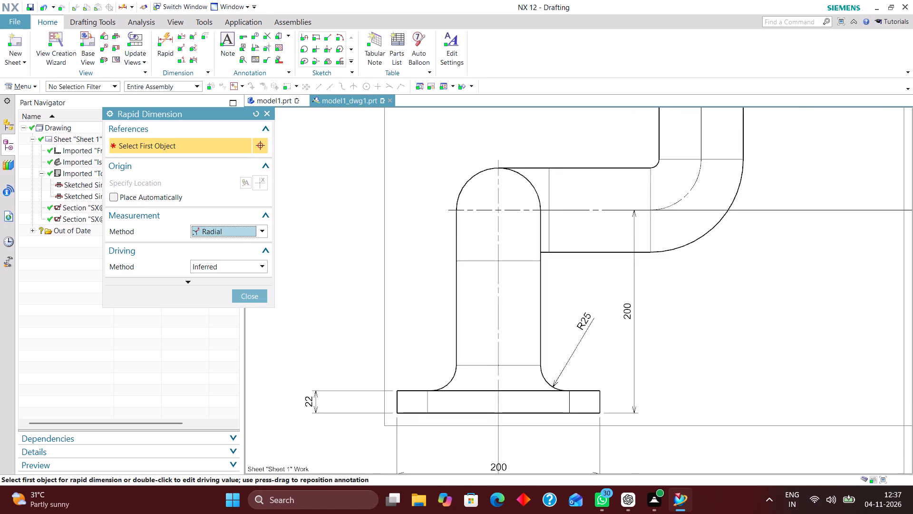
scroll(471, 360, "down", 3)
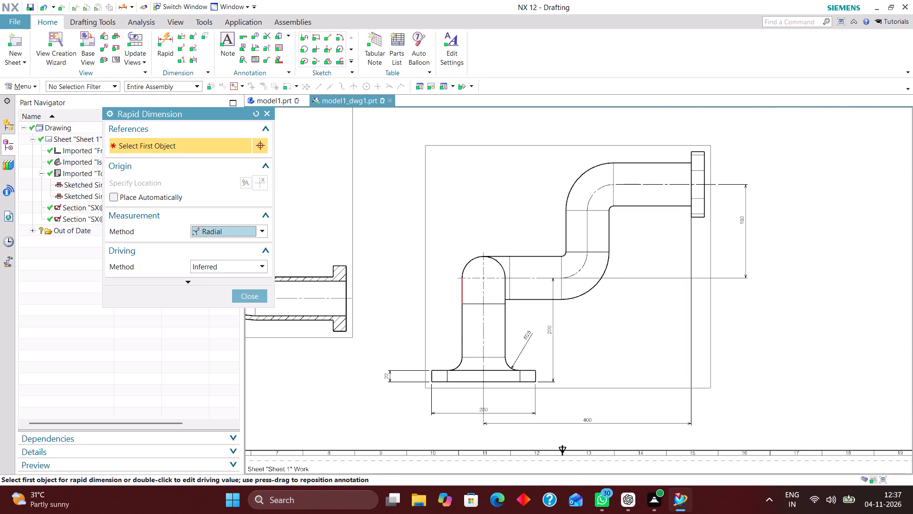
scroll(483, 292, "up", 5)
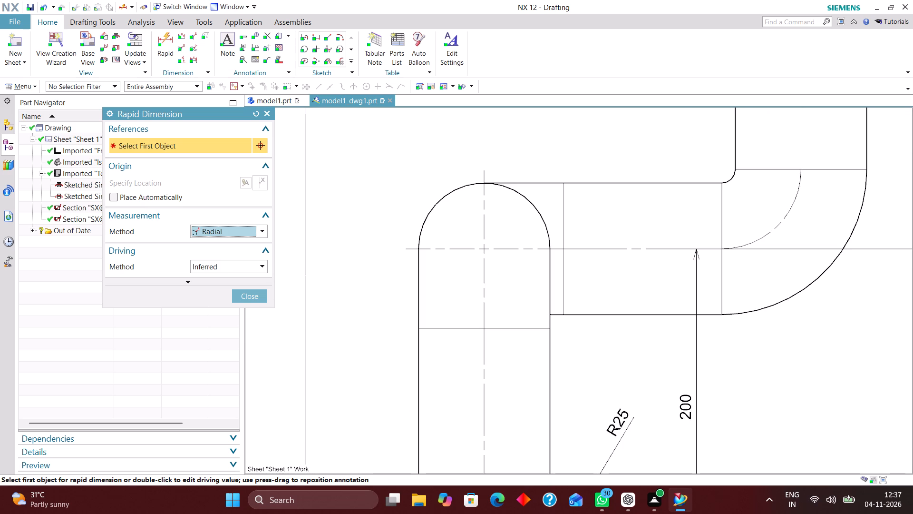
scroll(483, 284, "down", 7)
scroll(490, 324, "down", 2)
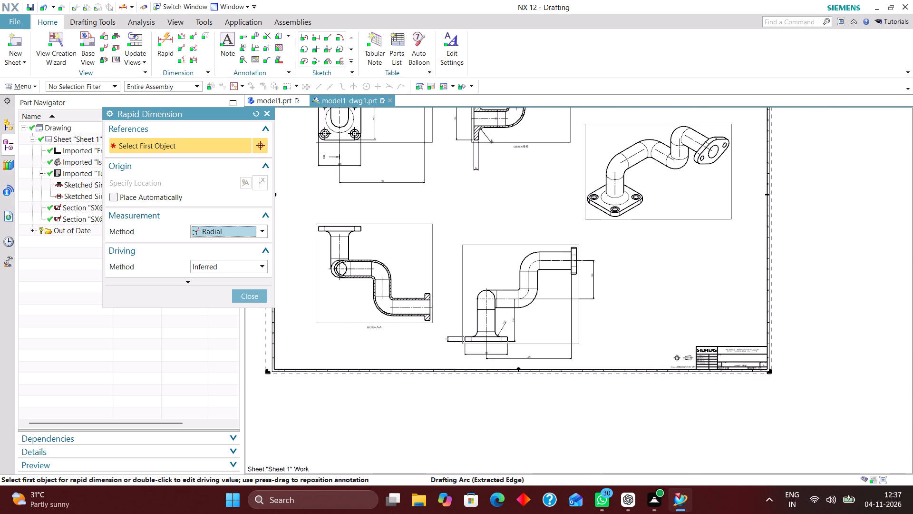
scroll(491, 325, "down", 1)
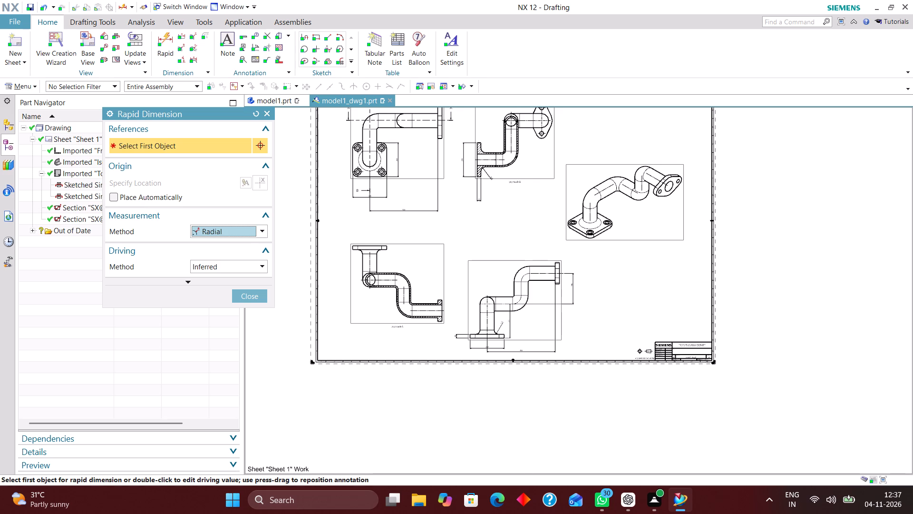
scroll(478, 301, "down", 2)
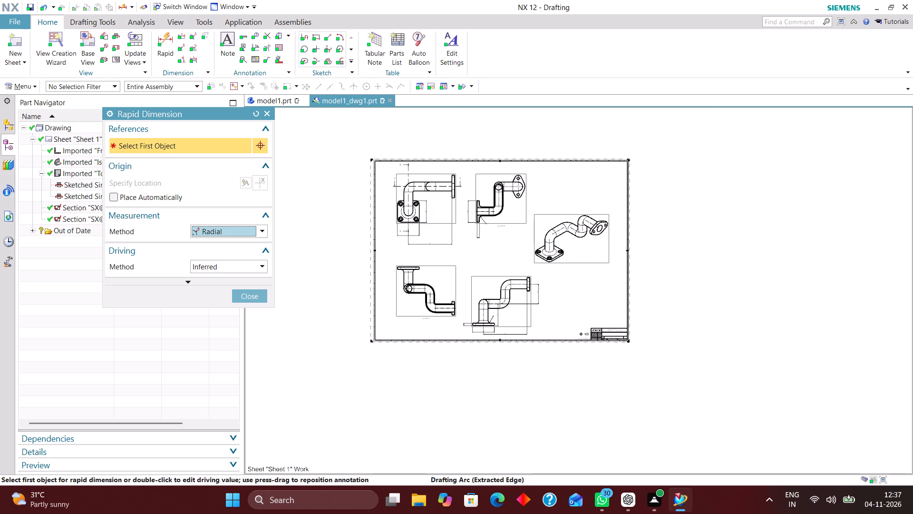
scroll(466, 256, "up", 3)
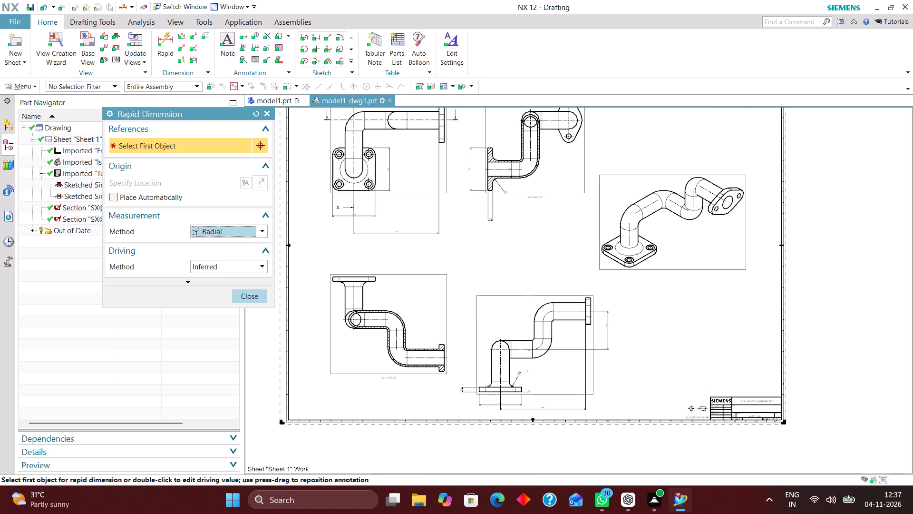
left_click(256, 298)
Delete section views A-A and B-B while keeping their section lines in the top view.
scroll(423, 270, "down", 9)
scroll(487, 287, "down", 3)
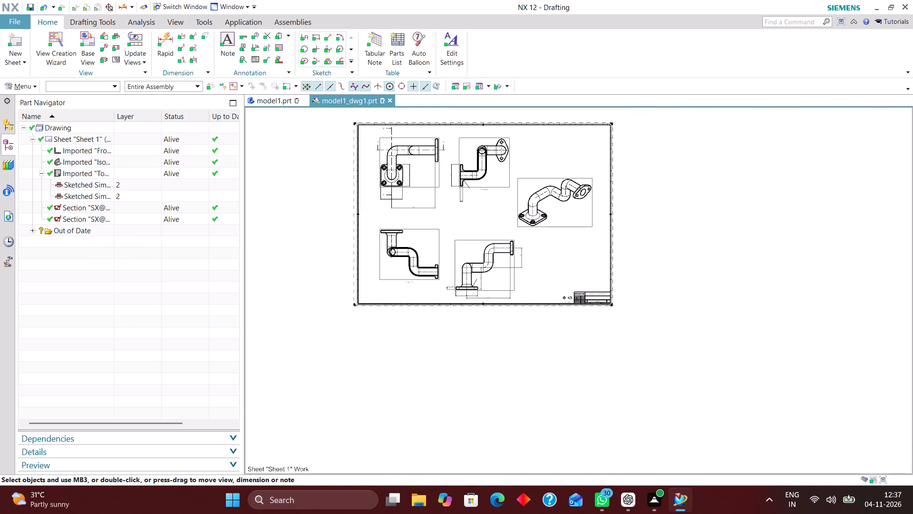
scroll(429, 233, "up", 4)
right_click_drag(451, 240, 331, 236)
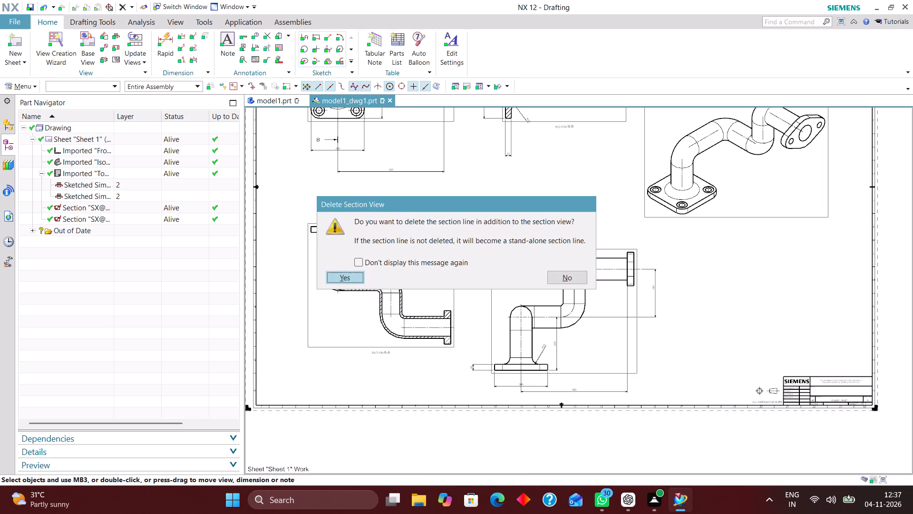
left_click(577, 277)
scroll(486, 301, "down", 3)
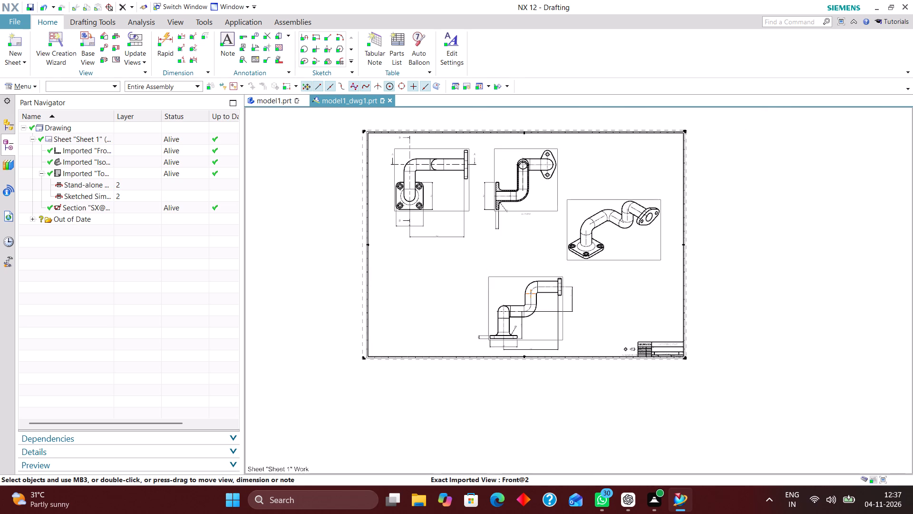
scroll(519, 207, "up", 3)
right_click_drag(575, 218, 515, 218)
left_click(567, 273)
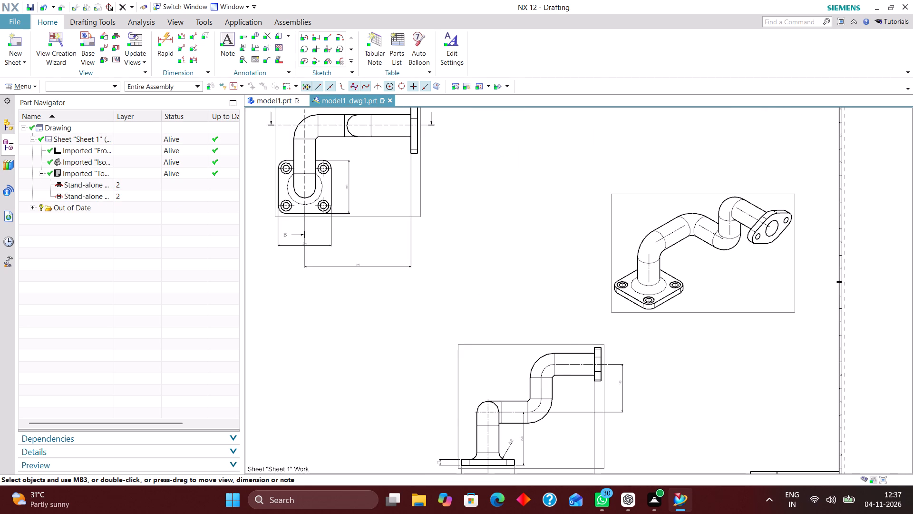
Reposition the top and front views on the left half of the sheet, aligning the front view directly below the top view.
scroll(531, 268, "down", 2)
left_click_drag(460, 226, 512, 225)
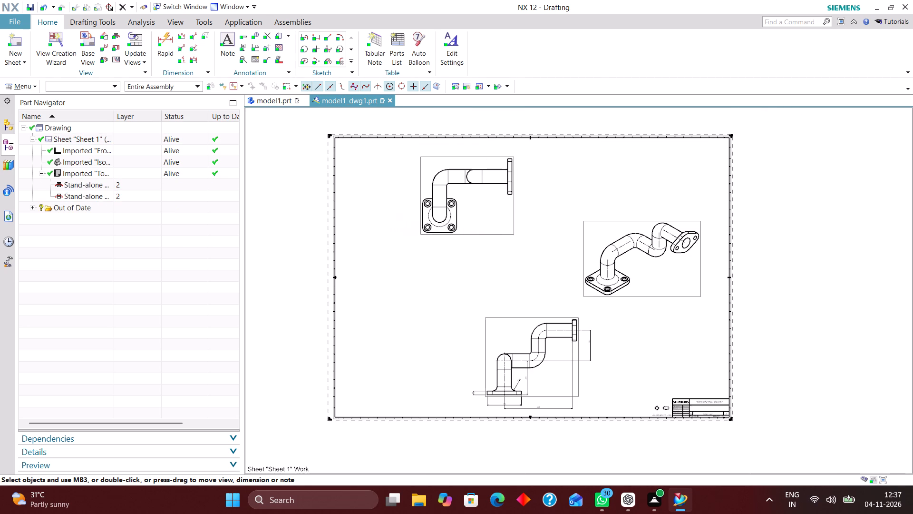
left_click_drag(512, 225, 518, 228)
left_click_drag(502, 316, 427, 296)
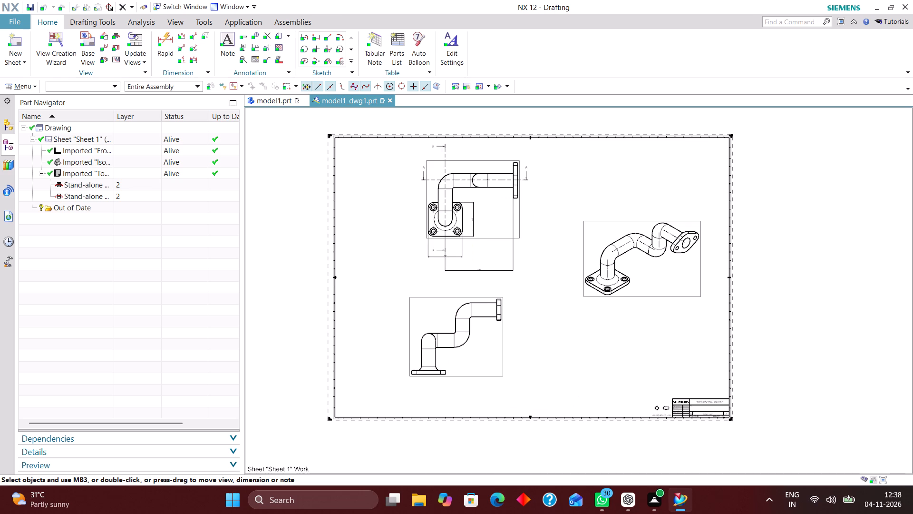
left_click_drag(427, 296, 436, 301)
left_click_drag(493, 237, 471, 237)
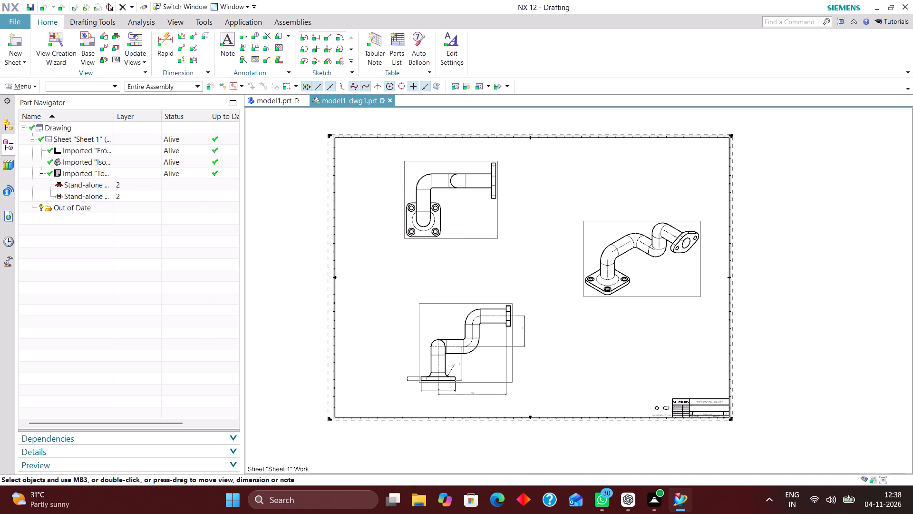
left_click_drag(471, 237, 466, 237)
left_click_drag(440, 306, 417, 302)
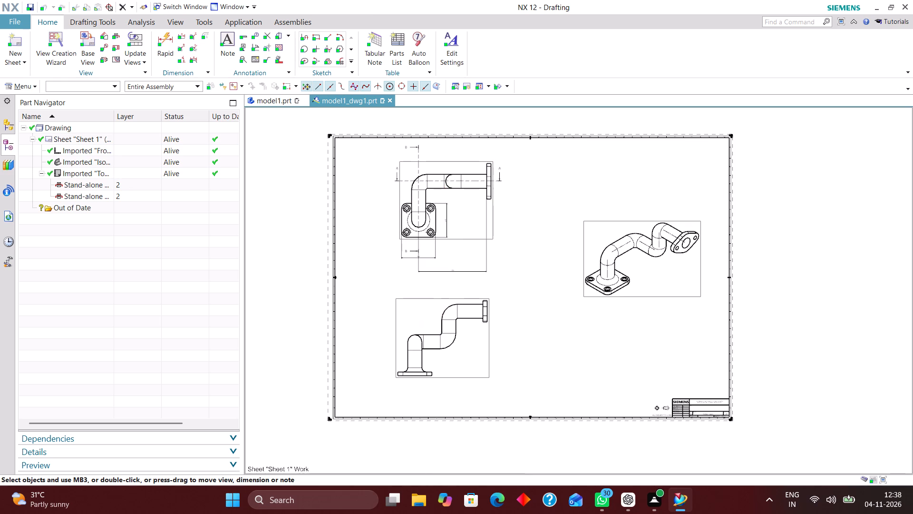
left_click_drag(417, 302, 422, 302)
Delete the 400 horizontal dimension below the top view.
scroll(495, 313, "up", 4)
scroll(497, 296, "down", 3)
scroll(436, 232, "up", 3)
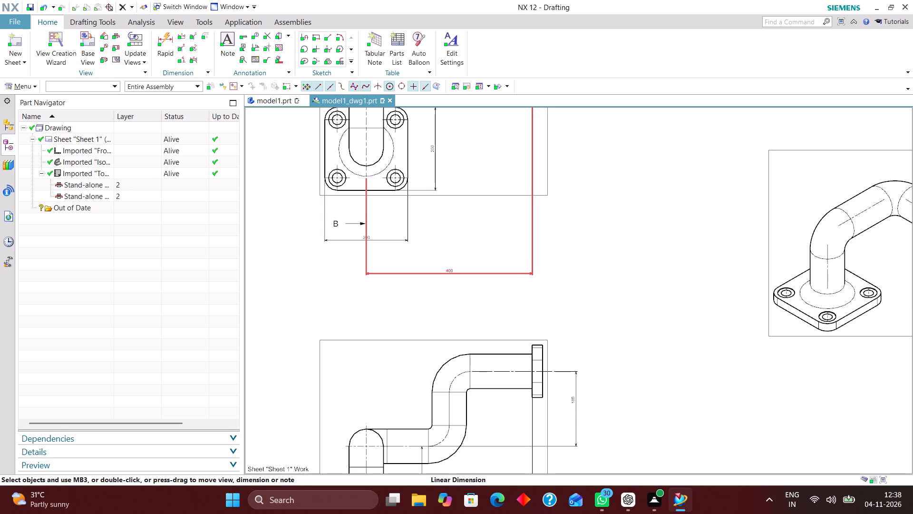
scroll(462, 271, "down", 2)
right_click_drag(464, 271, 416, 274)
Delete the two stand-alone section lines, B and A, from the top view.
scroll(437, 279, "down", 2)
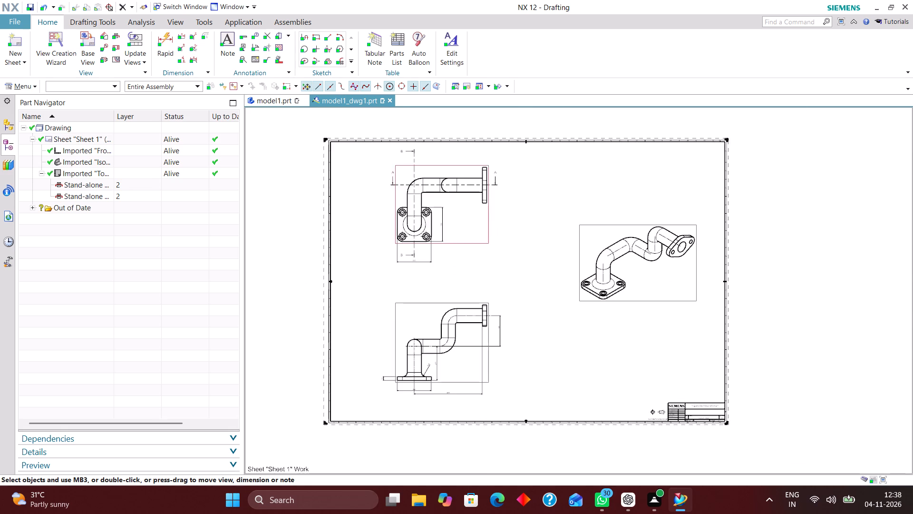
scroll(425, 246, "up", 4)
right_click_drag(403, 256, 279, 233)
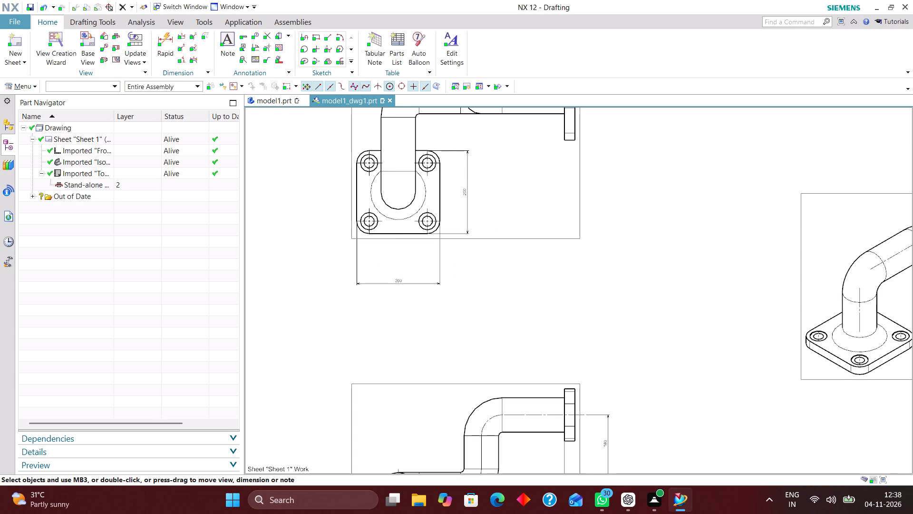
scroll(398, 282, "down", 3)
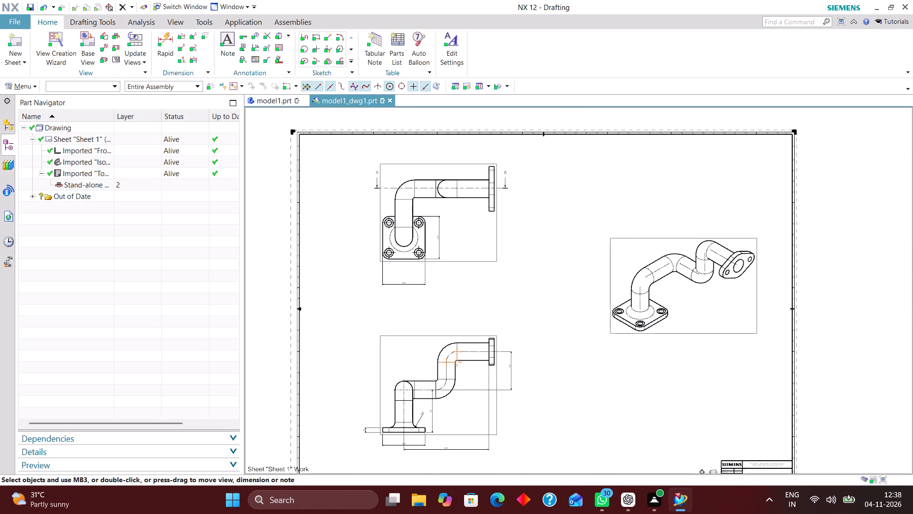
scroll(509, 185, "up", 1)
right_click_drag(505, 187, 394, 190)
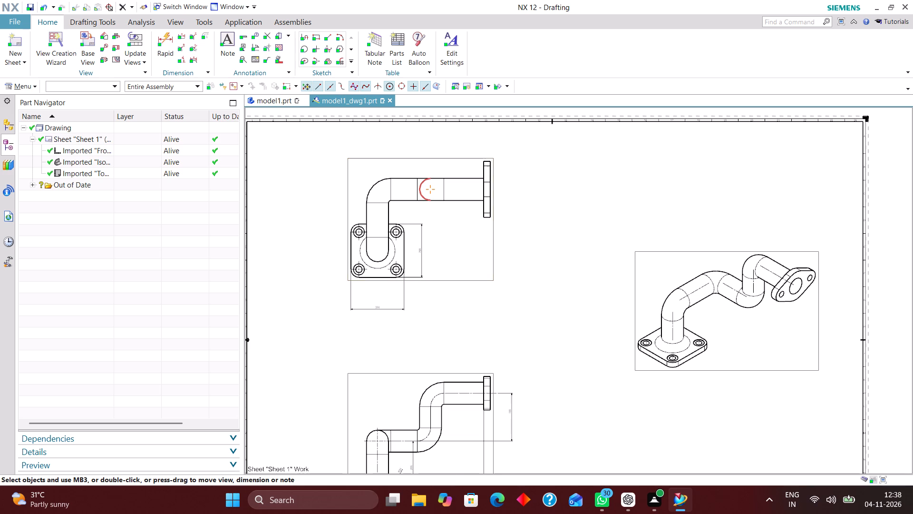
Examine the top view's base flange, pipe and dimensions, and its layout relative to the front view.
scroll(380, 267, "up", 6)
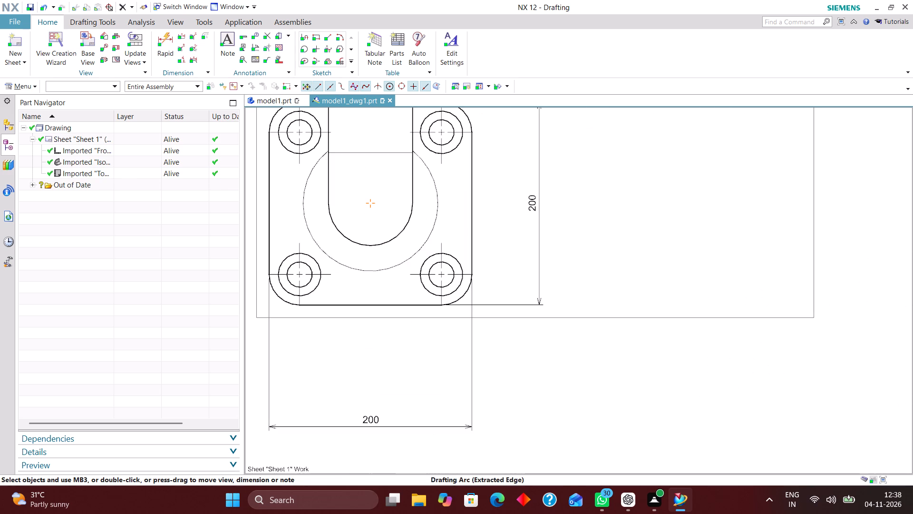
scroll(407, 258, "down", 4)
scroll(476, 240, "up", 2)
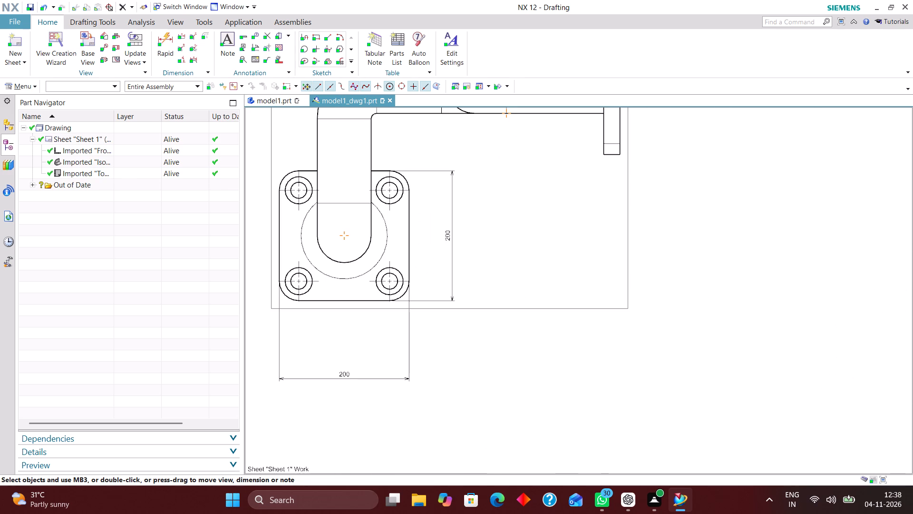
scroll(475, 249, "down", 5)
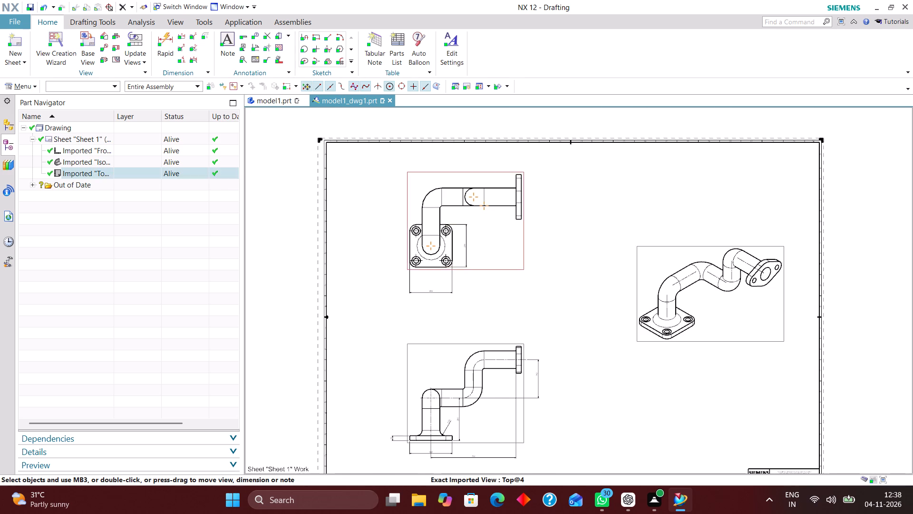
scroll(430, 267, "up", 5)
scroll(433, 310, "down", 1)
scroll(446, 247, "down", 2)
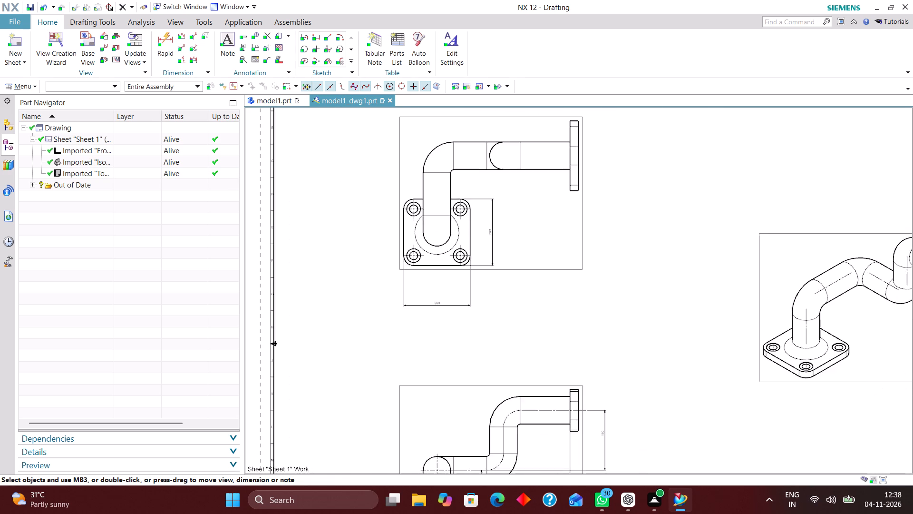
scroll(459, 187, "up", 3)
scroll(403, 272, "down", 2)
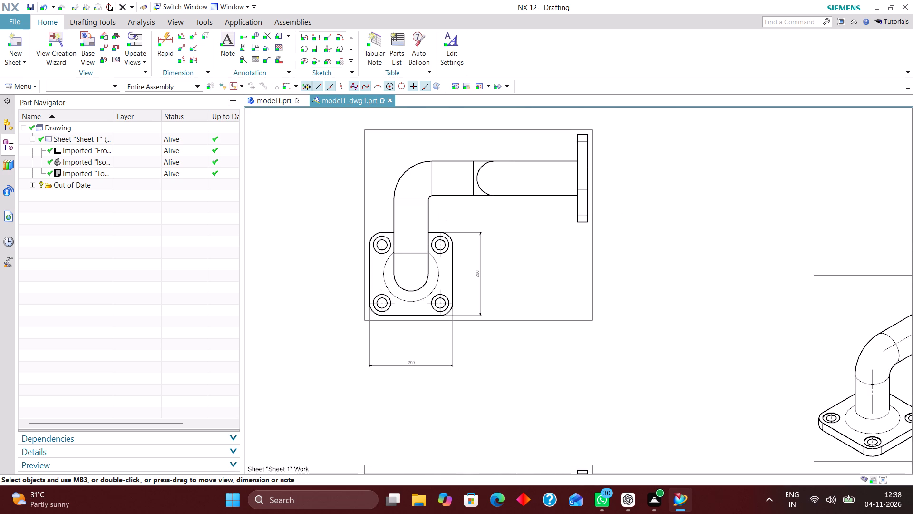
scroll(410, 209, "down", 3)
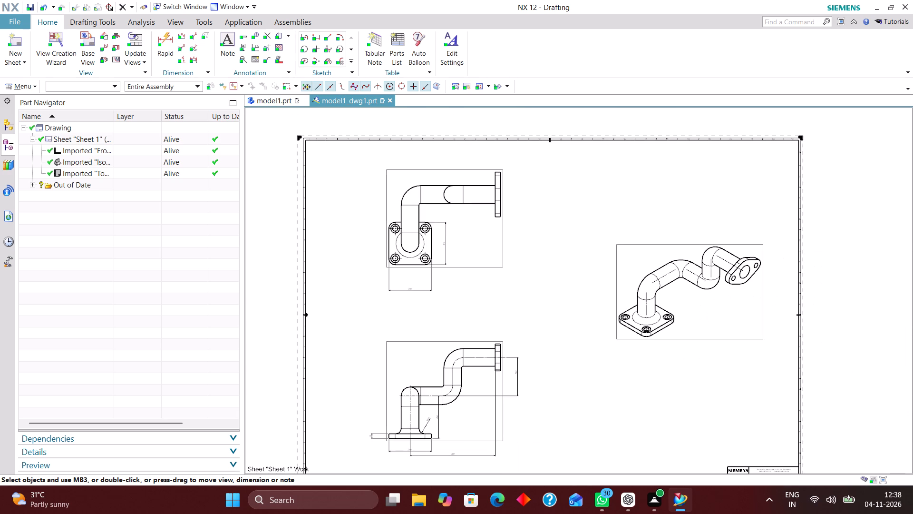
Add a 2D centerline to the top view's horizontal pipe run beside the bend, with both end extensions shortened and the bend-side one at 10.
scroll(414, 197, "up", 3)
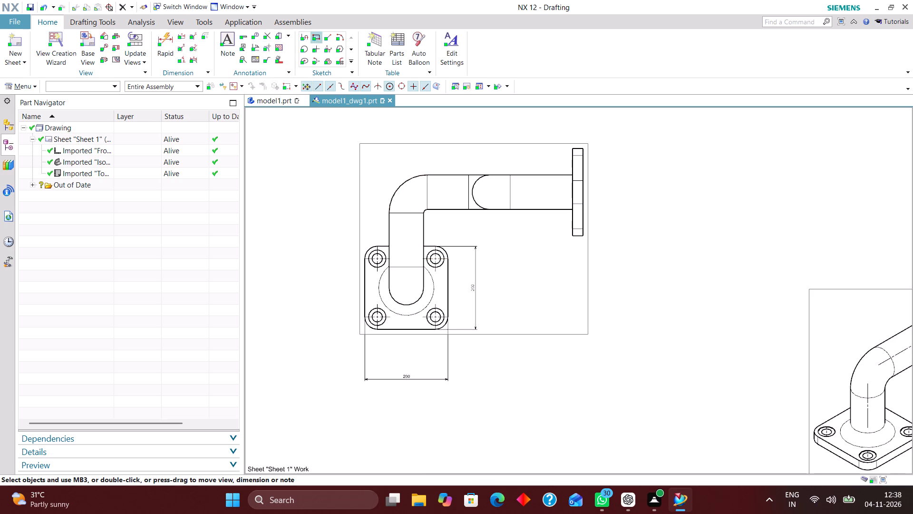
left_click(278, 37)
left_click(448, 174)
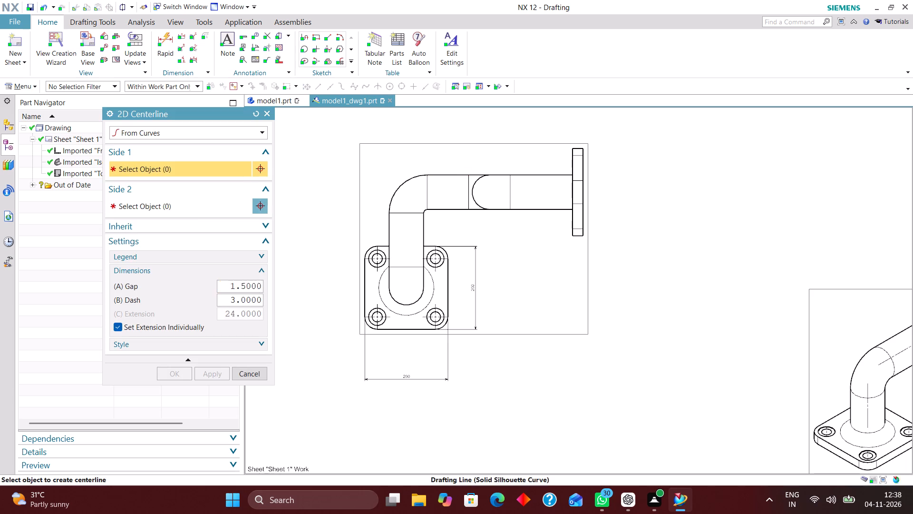
left_click(450, 207)
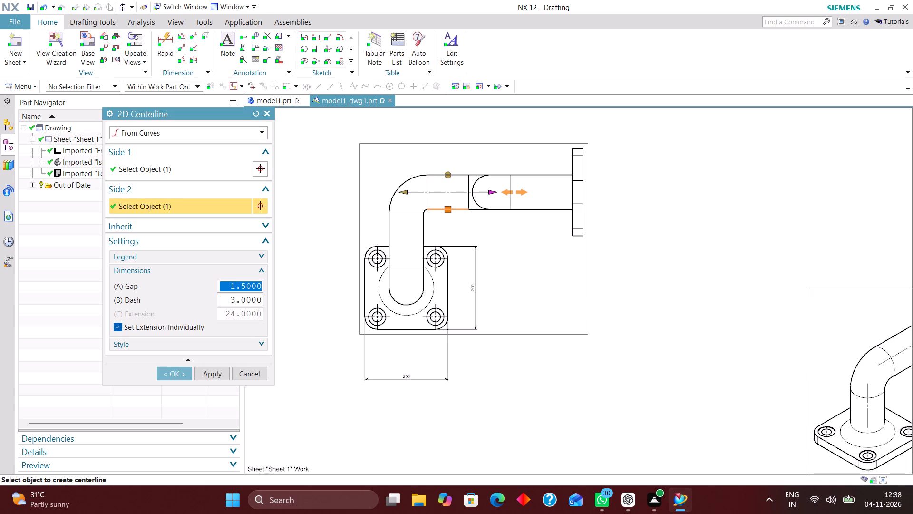
left_click_drag(492, 192, 462, 191)
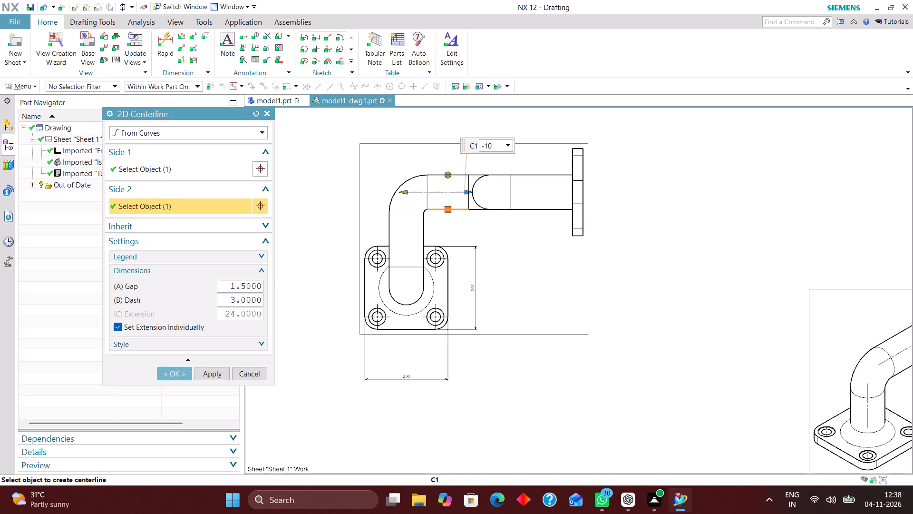
left_click_drag(462, 191, 463, 192)
left_click_drag(404, 191, 414, 192)
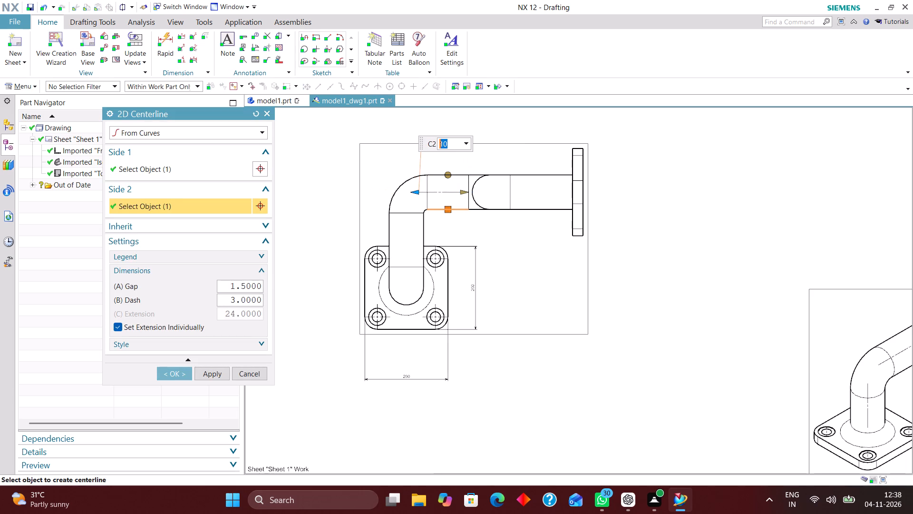
left_click(174, 369)
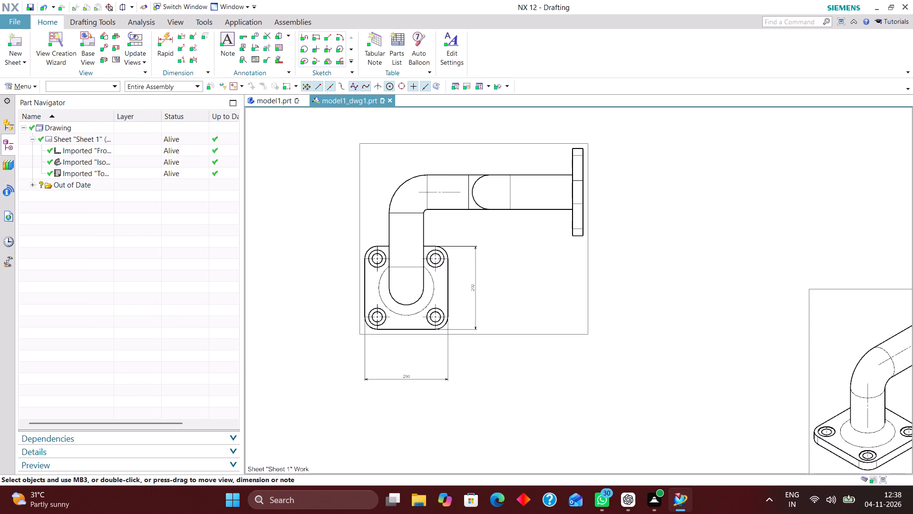
Add a 2D centerline between the two sides of the top view's vertical pipe leg, shortening its upper extension to about 10.
left_click(277, 34)
left_click(389, 230)
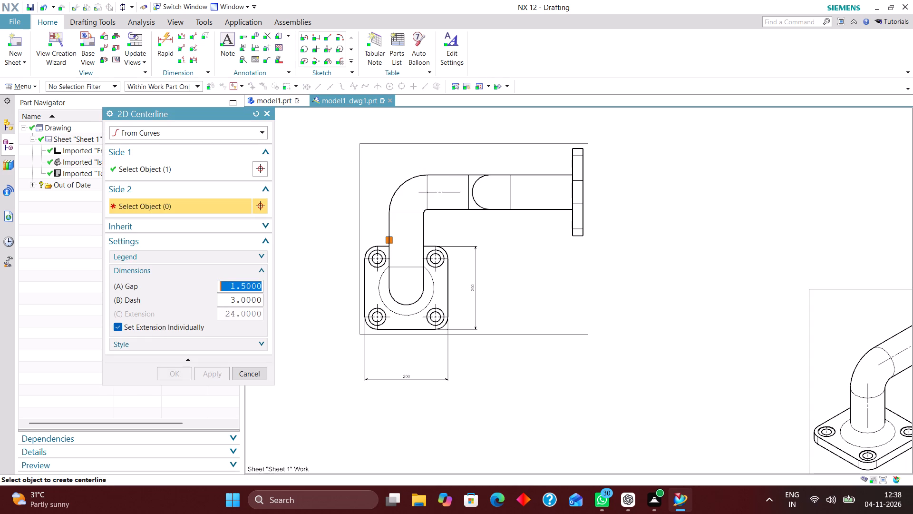
left_click(424, 235)
left_click(405, 292)
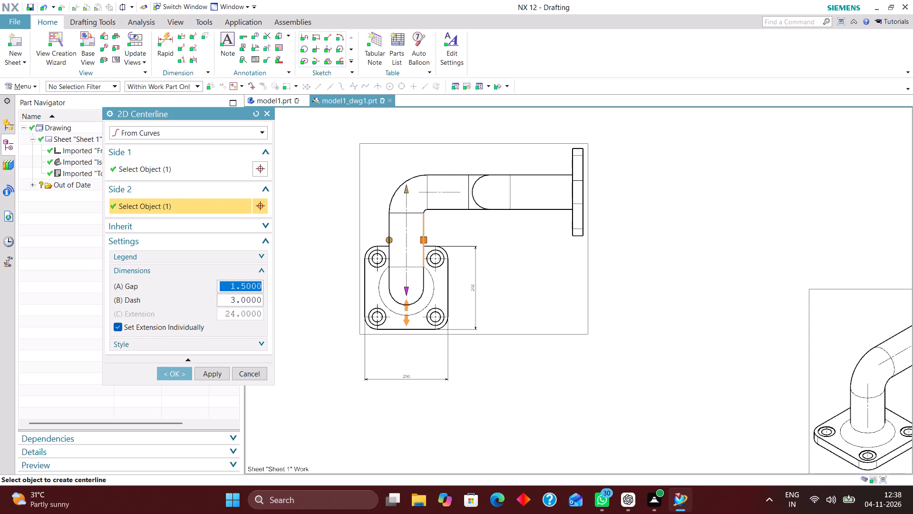
left_click_drag(408, 189, 408, 202)
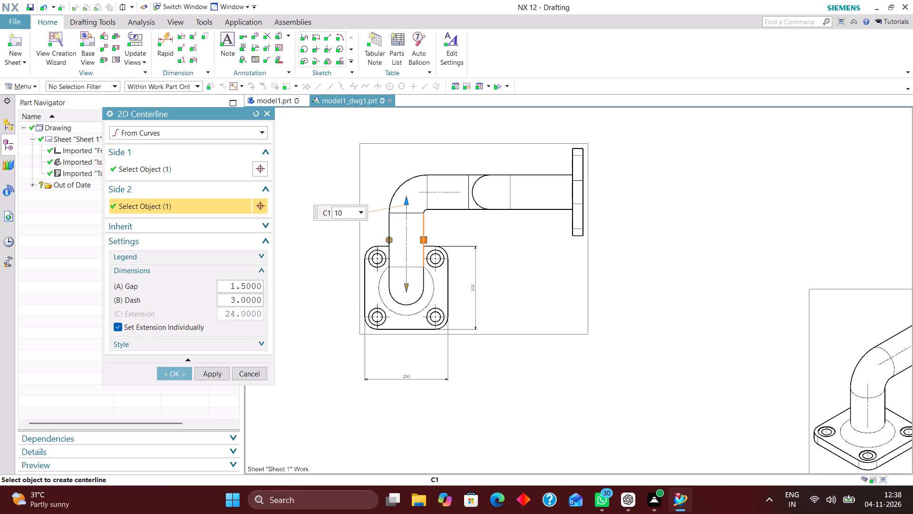
left_click_drag(408, 202, 408, 199)
left_click(181, 365)
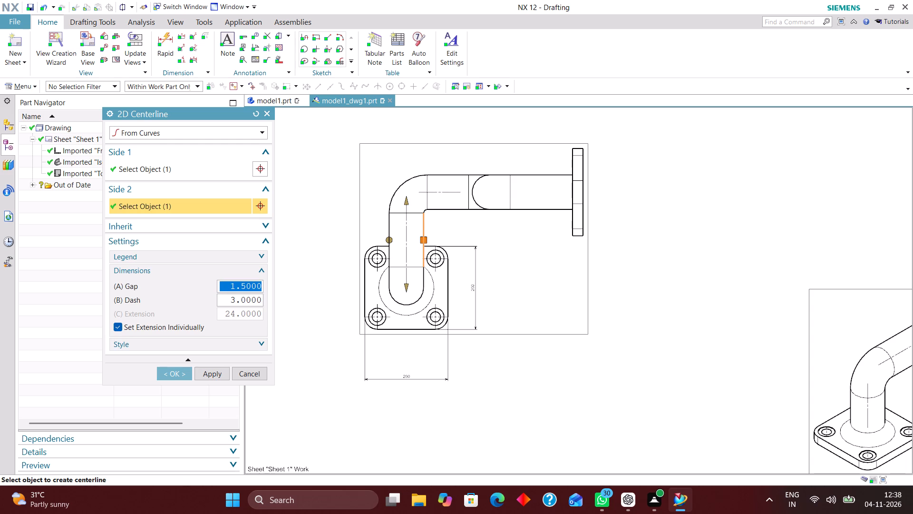
left_click(168, 373)
Add a curved 2D centerline between the outer and inner arcs of the top view's pipe bend.
left_click(279, 33)
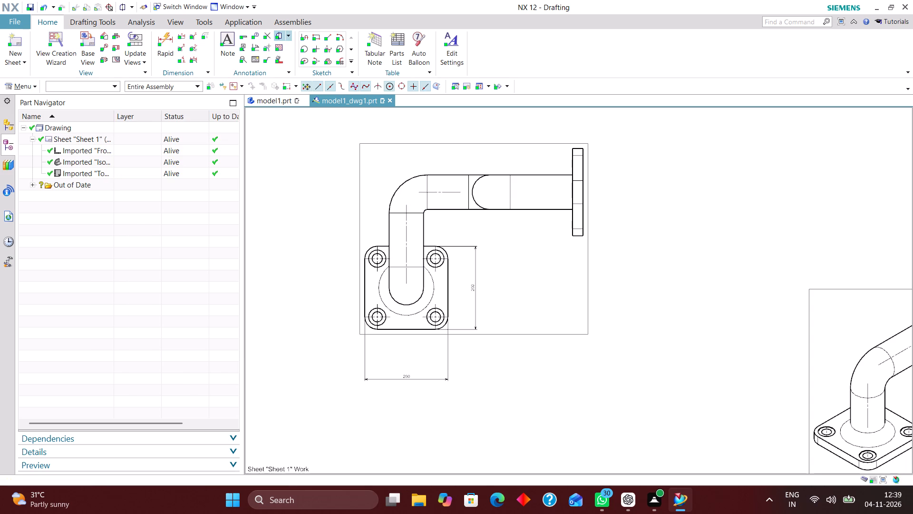
scroll(396, 181, "up", 2)
left_click(405, 184)
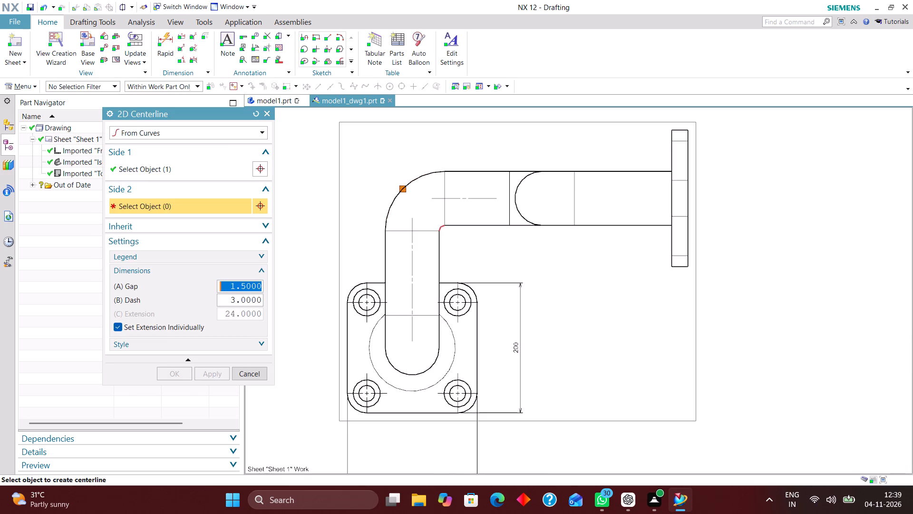
left_click(440, 226)
left_click(182, 370)
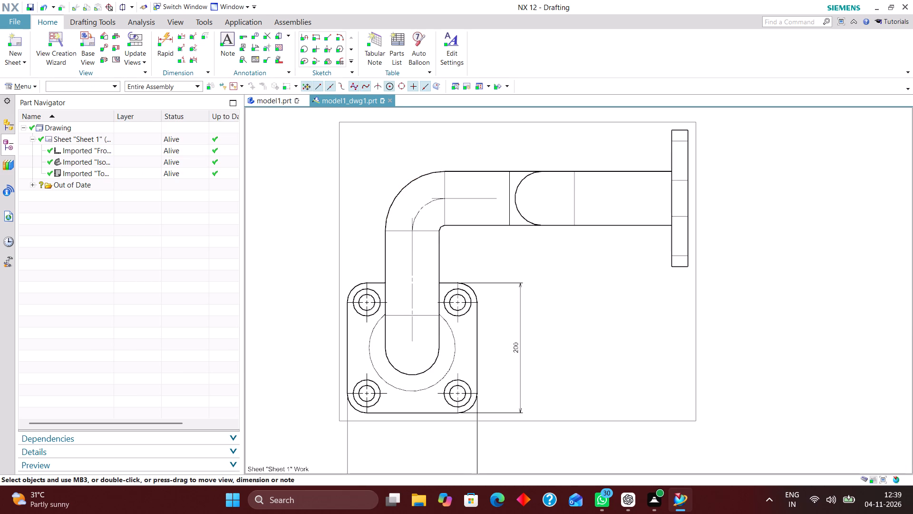
Shorten the vertical leg's centerline so its upper end meets the start of the bend centerline.
scroll(415, 209, "up", 5)
double_click(407, 240)
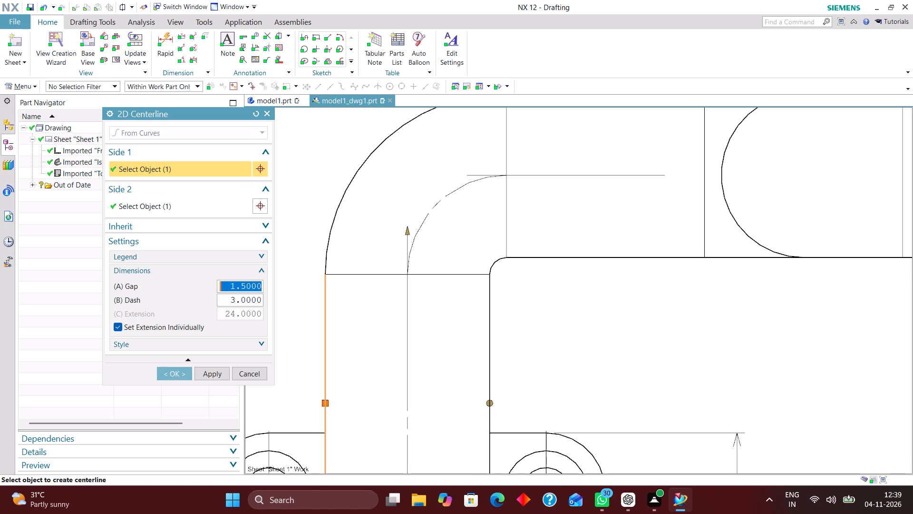
scroll(397, 192, "down", 1)
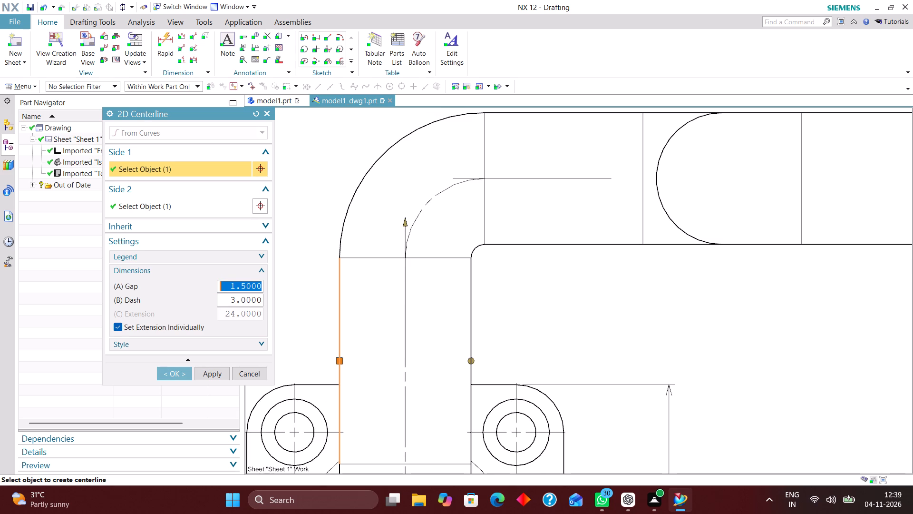
left_click_drag(405, 220, 405, 258)
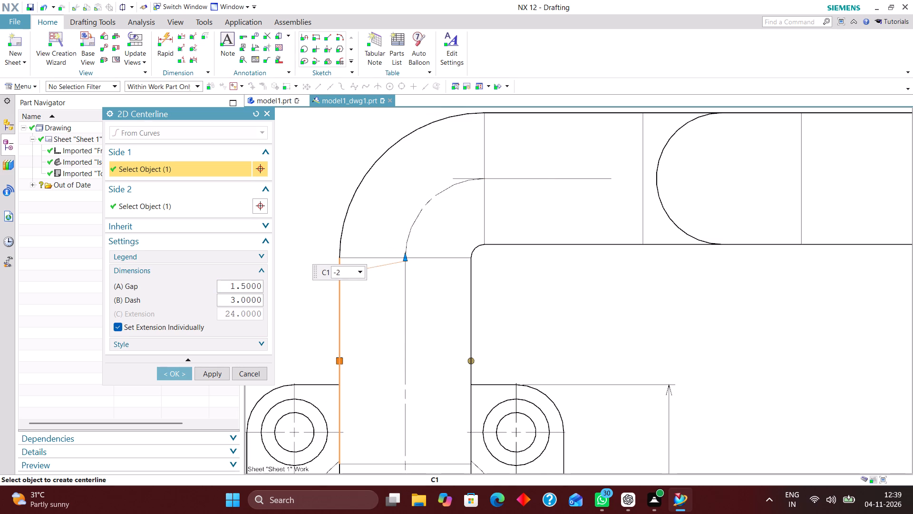
left_click_drag(405, 258, 405, 257)
left_click(182, 370)
Shorten the horizontal run's centerline at the bend end to an extension of 0.15, meeting the bend centerline.
double_click(514, 176)
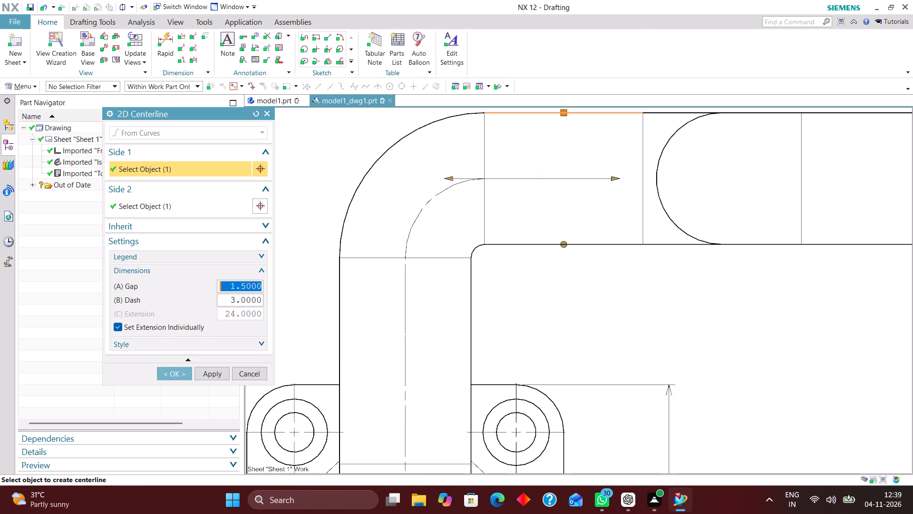
left_click_drag(449, 176, 479, 179)
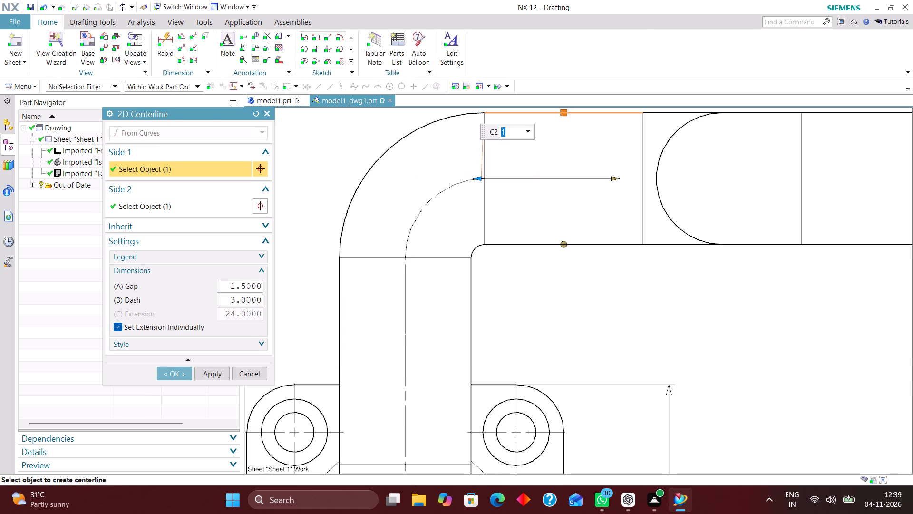
left_click(171, 369)
scroll(476, 176, "up", 5)
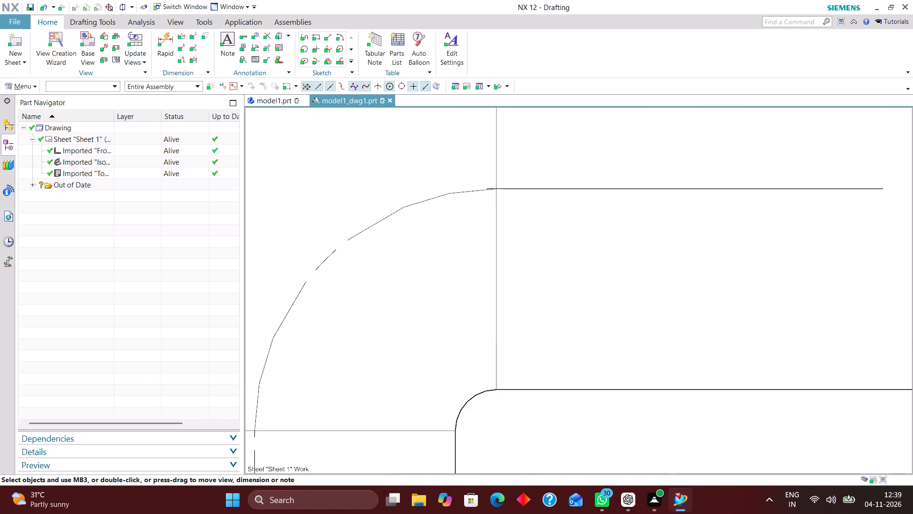
scroll(505, 180, "up", 7)
double_click(436, 215)
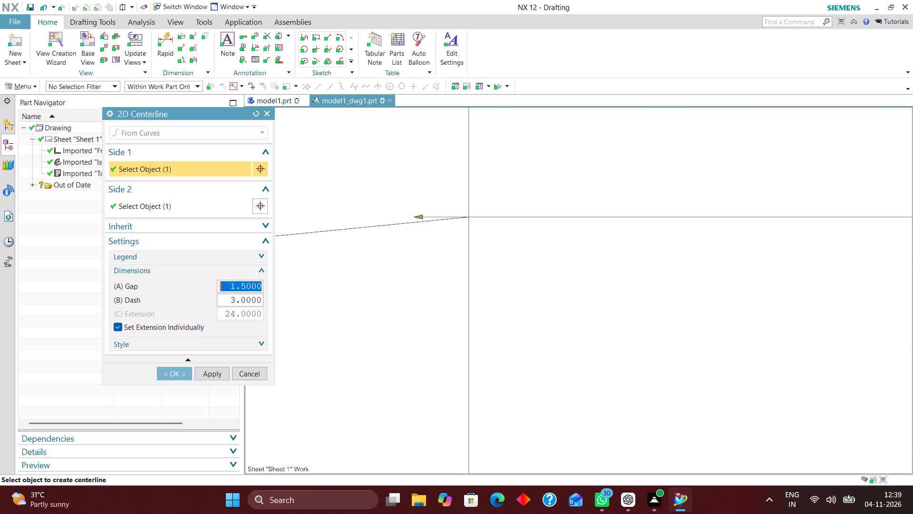
left_click_drag(420, 214, 473, 218)
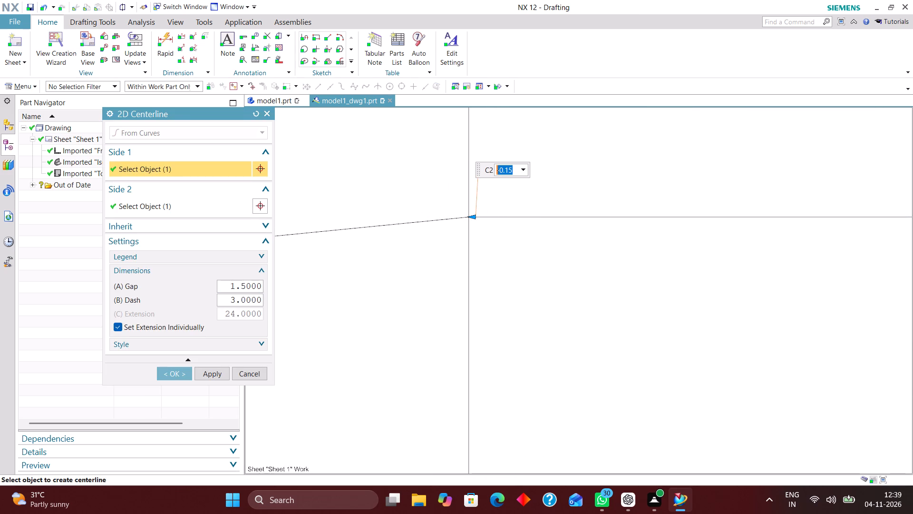
left_click(167, 370)
Examine the top view's joined pipe centerlines and the pipe end over the base flange.
scroll(534, 178, "down", 12)
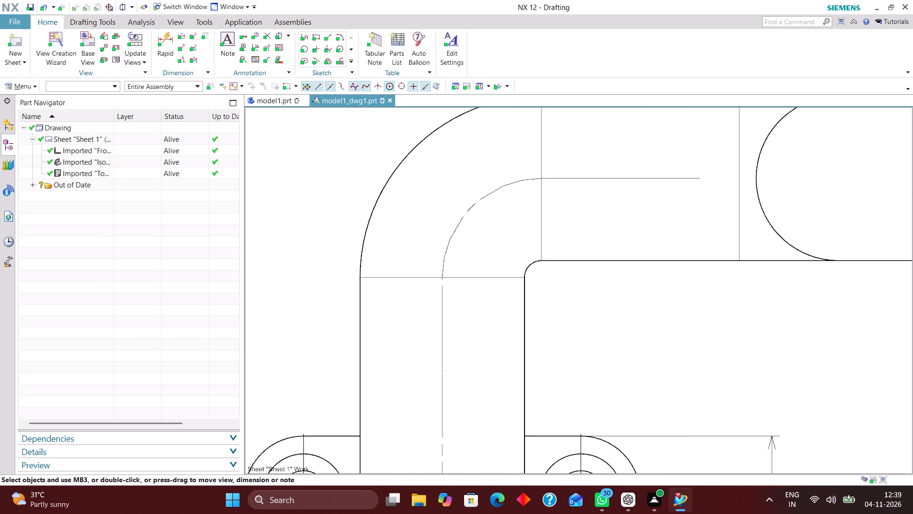
scroll(535, 167, "down", 5)
scroll(502, 238, "up", 2)
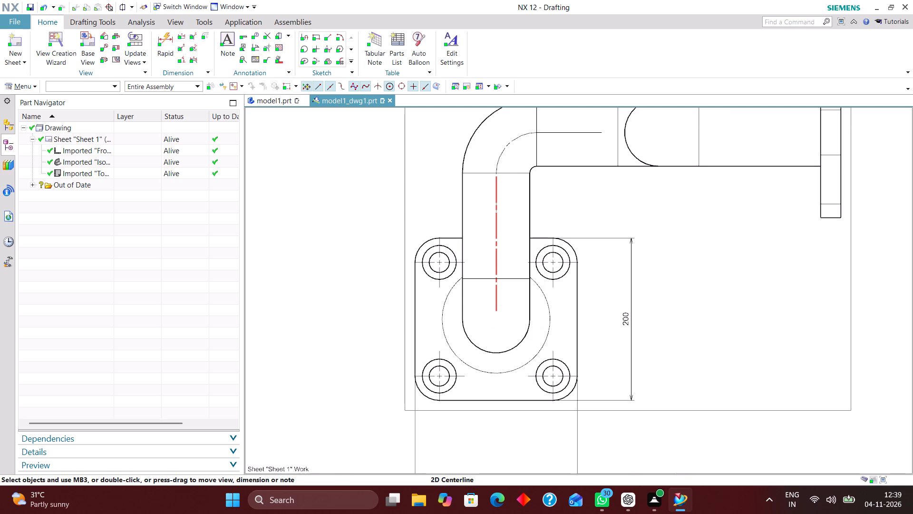
scroll(481, 255, "down", 2)
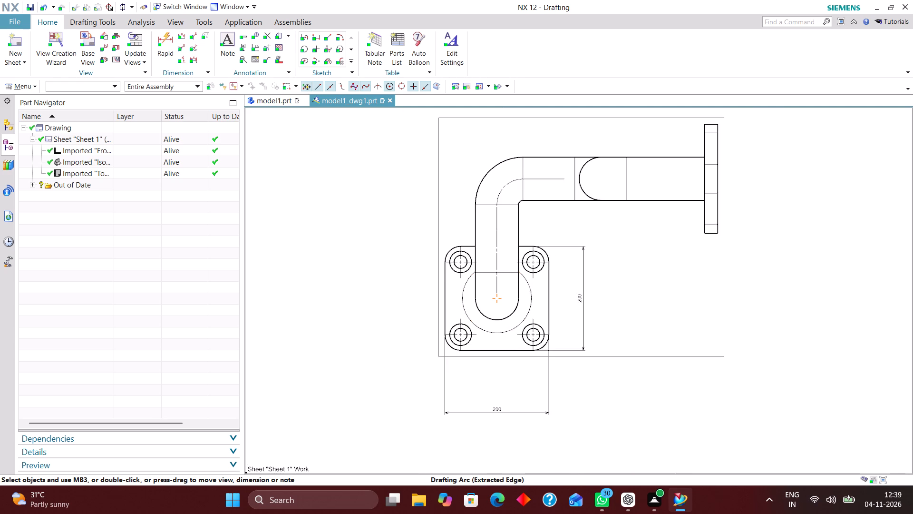
scroll(502, 248, "up", 1)
scroll(451, 250, "down", 2)
scroll(475, 243, "up", 1)
scroll(427, 249, "down", 1)
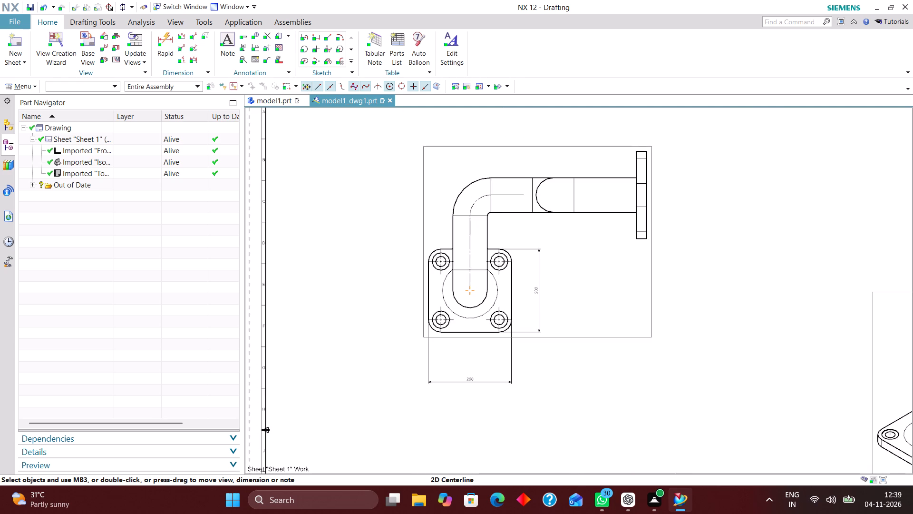
scroll(555, 241, "up", 1)
right_click_drag(584, 265, 561, 289)
scroll(461, 158, "up", 4)
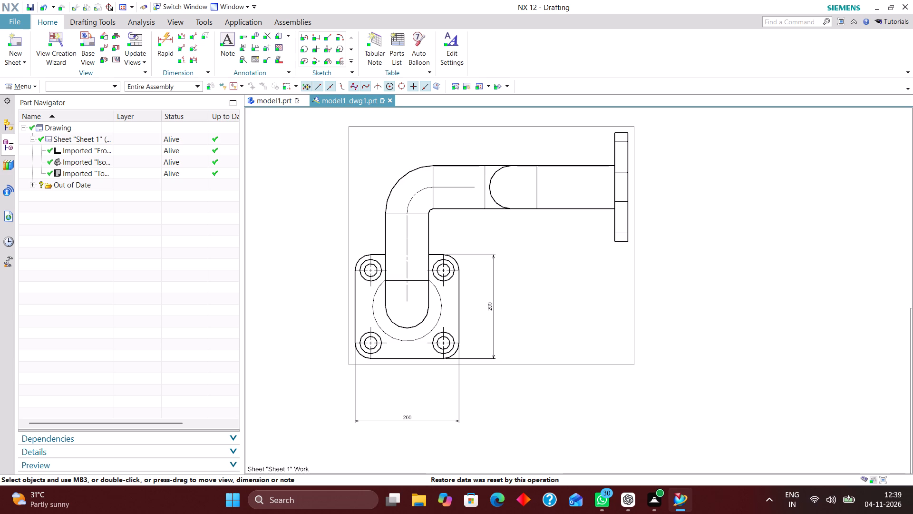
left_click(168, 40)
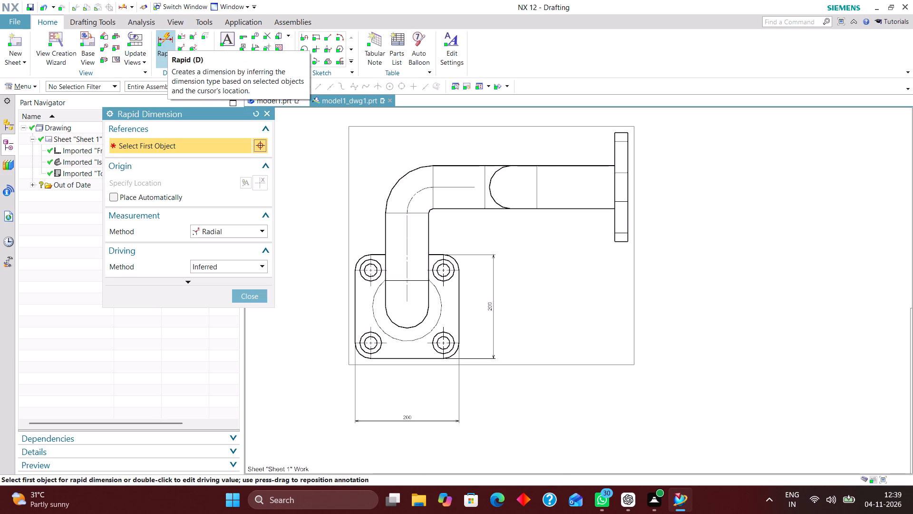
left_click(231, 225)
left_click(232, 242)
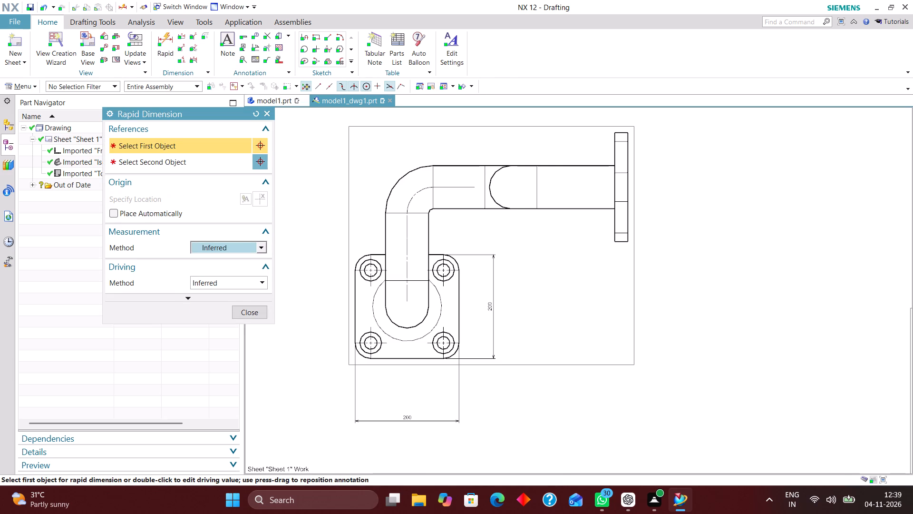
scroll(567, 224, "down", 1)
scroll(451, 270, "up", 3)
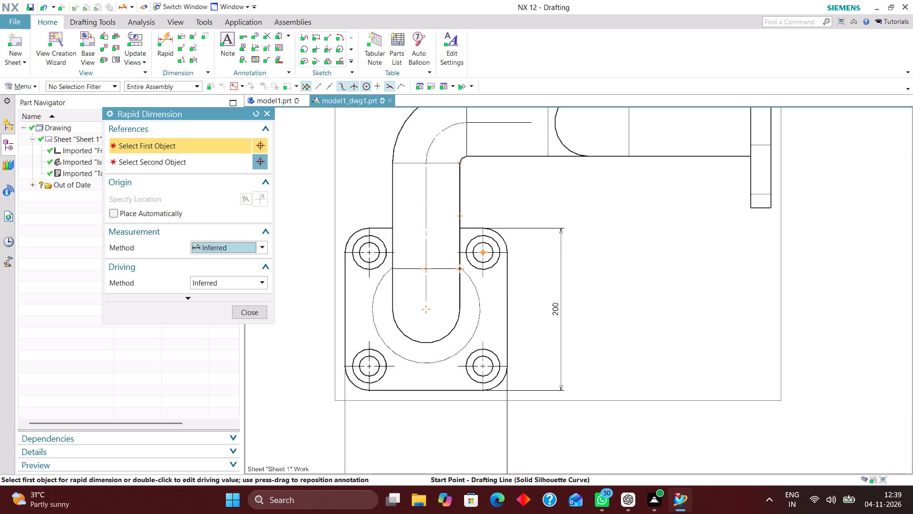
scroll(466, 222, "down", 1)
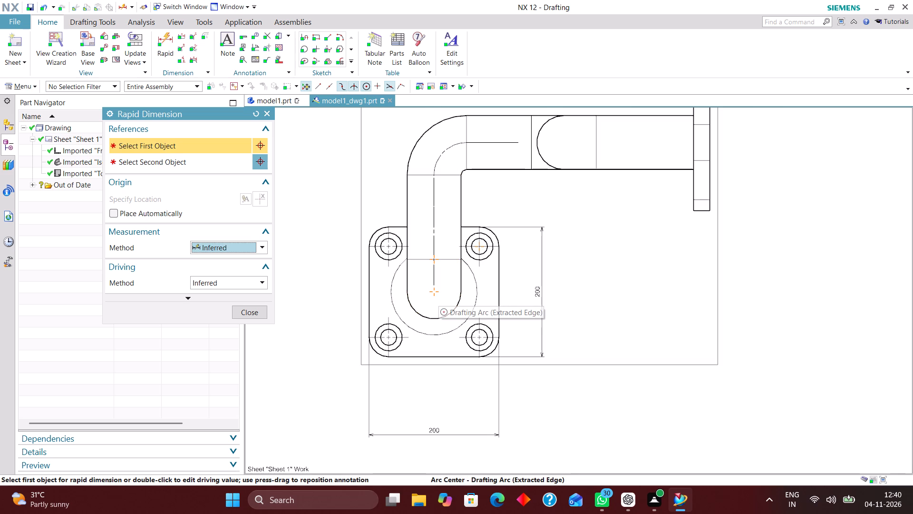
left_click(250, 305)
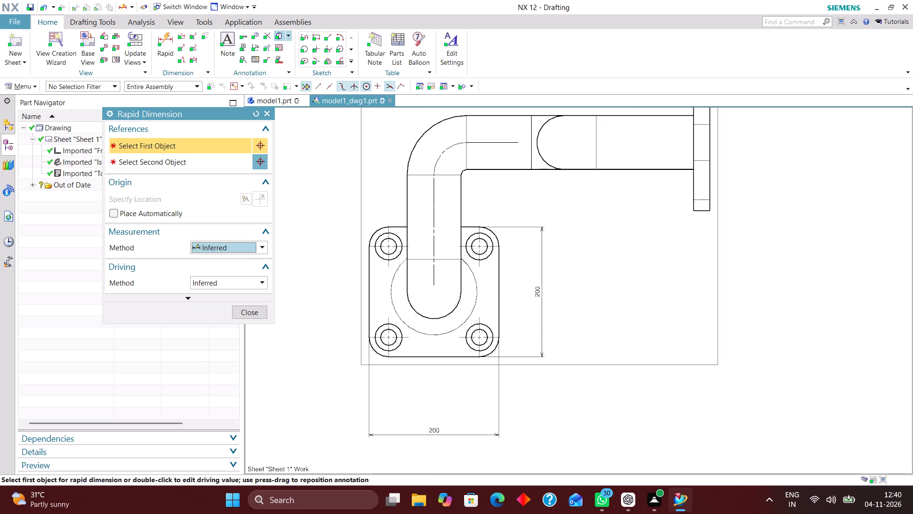
Add a center mark to the rounded pipe end arc at the middle of the top view's base flange.
left_click(288, 32)
left_click(291, 45)
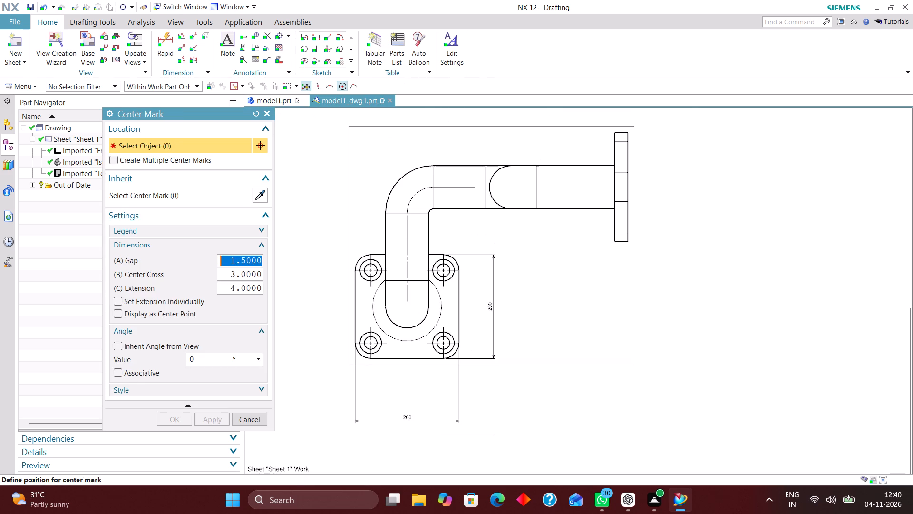
left_click(421, 323)
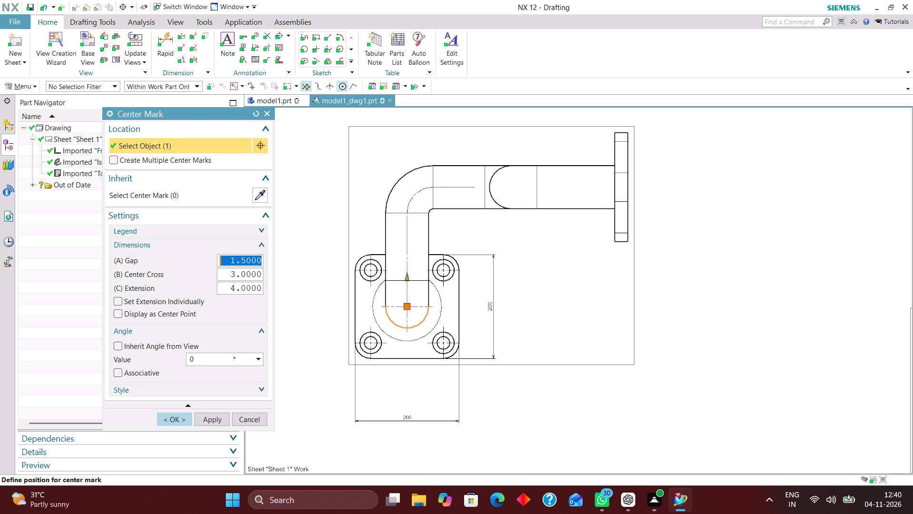
left_click(179, 420)
Dimension the vertical distance from the pipe-end center mark to the horizontal run's centerline, placed beyond the base flange's height dimension.
left_click(163, 38)
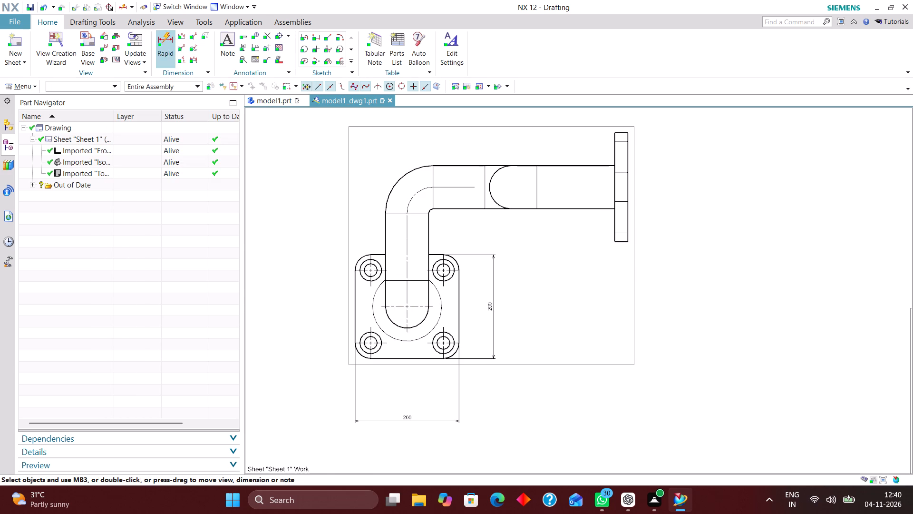
left_click(244, 229)
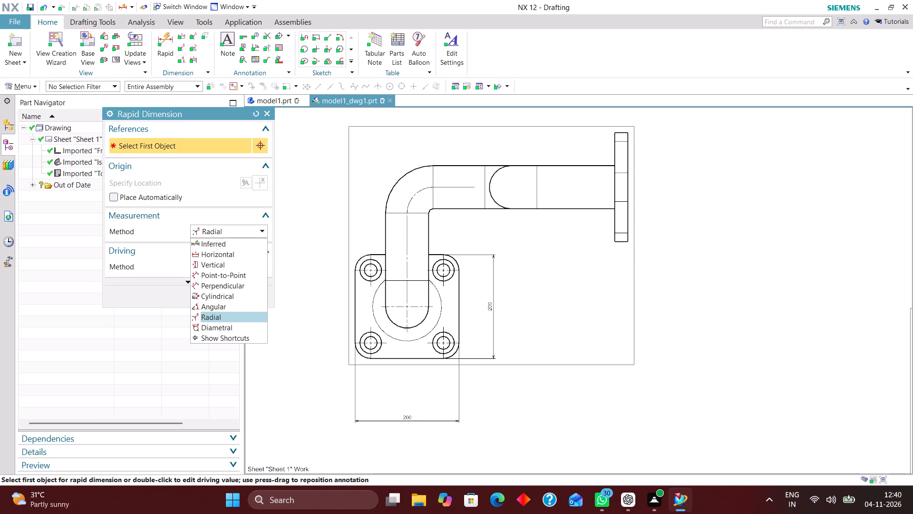
left_click(244, 242)
left_click(420, 307)
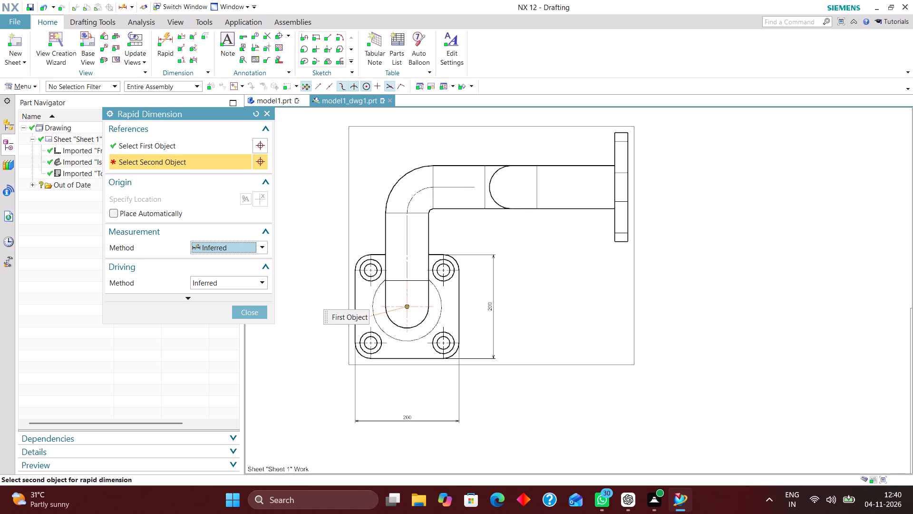
left_click(463, 187)
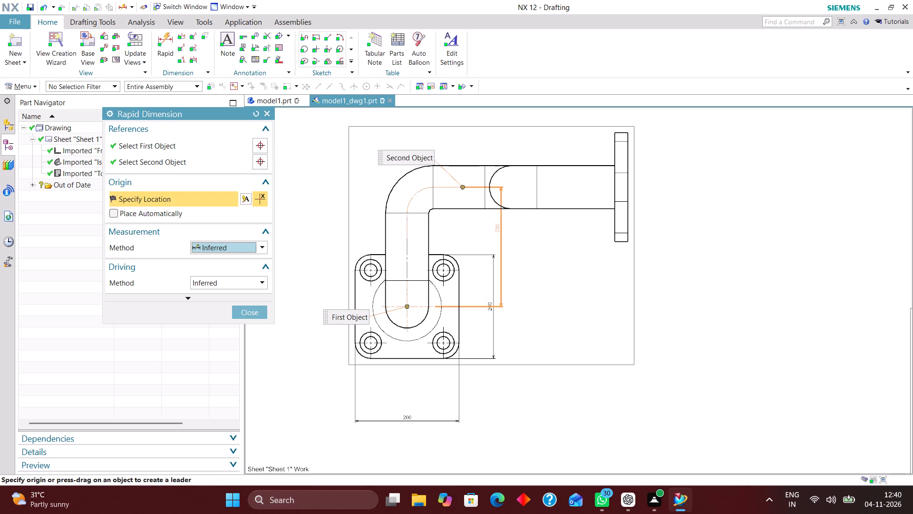
left_click(539, 242)
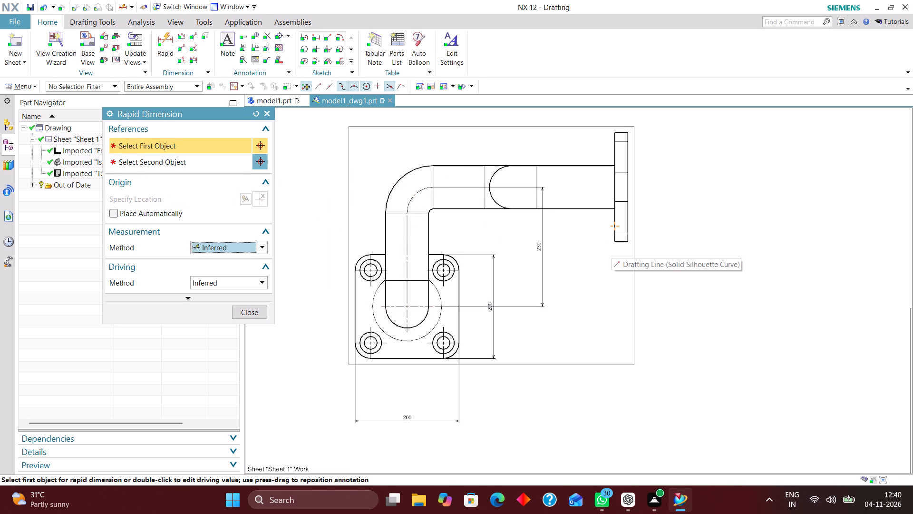
scroll(541, 250, "up", 4)
scroll(551, 269, "down", 2)
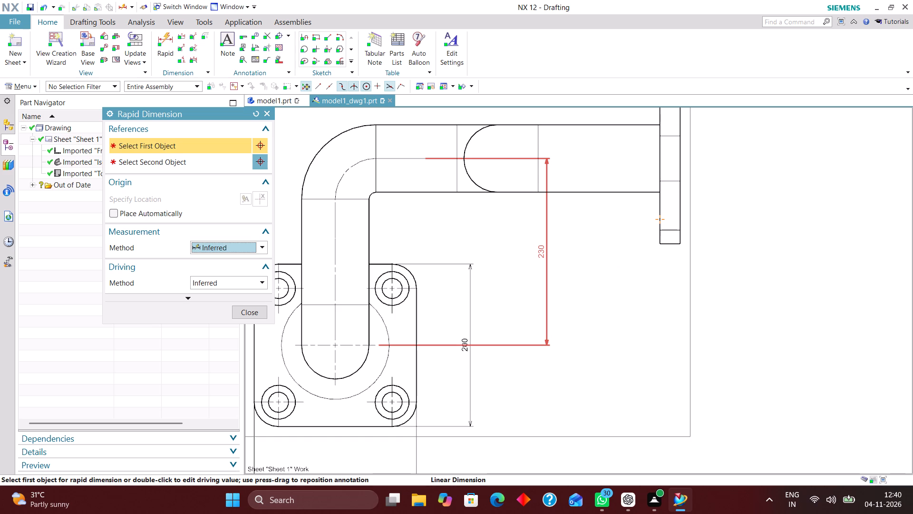
left_click(247, 308)
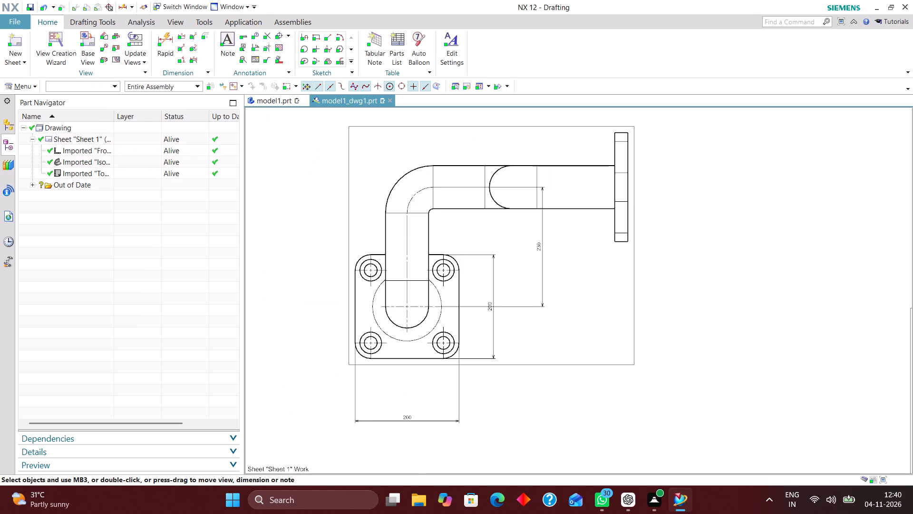
scroll(446, 232, "up", 5)
scroll(394, 200, "down", 3)
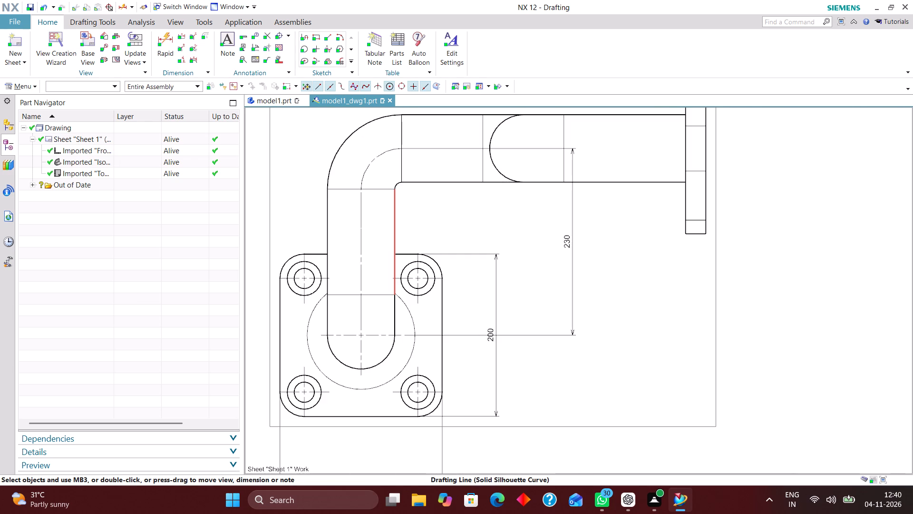
Inspect the bend path sketch SKETCH_002 and the pipe's bends in model1.prt, and return to the model1_dwg1.prt drawing.
left_click(276, 105)
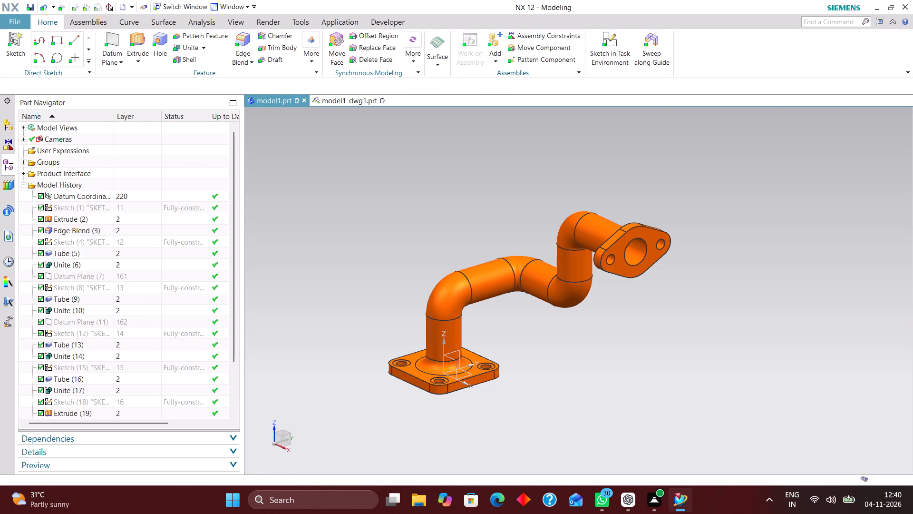
left_click(97, 286)
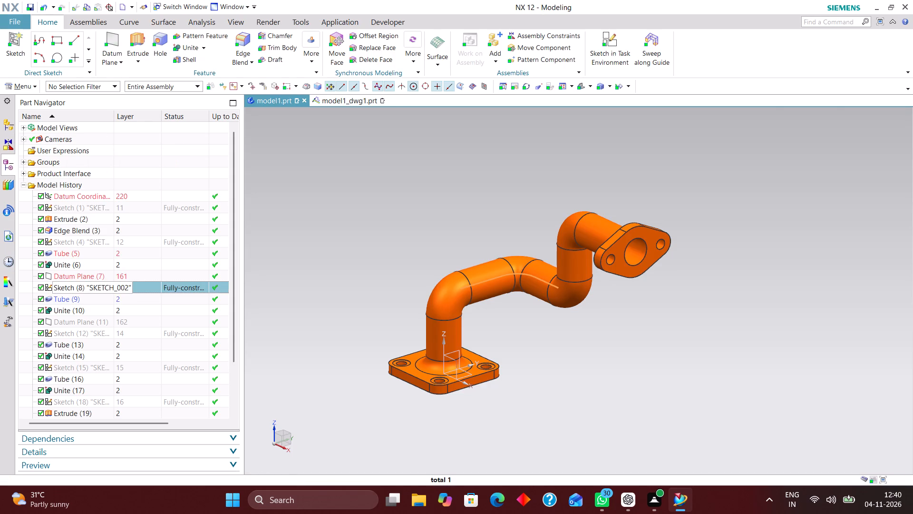
right_click(98, 287)
left_click(146, 72)
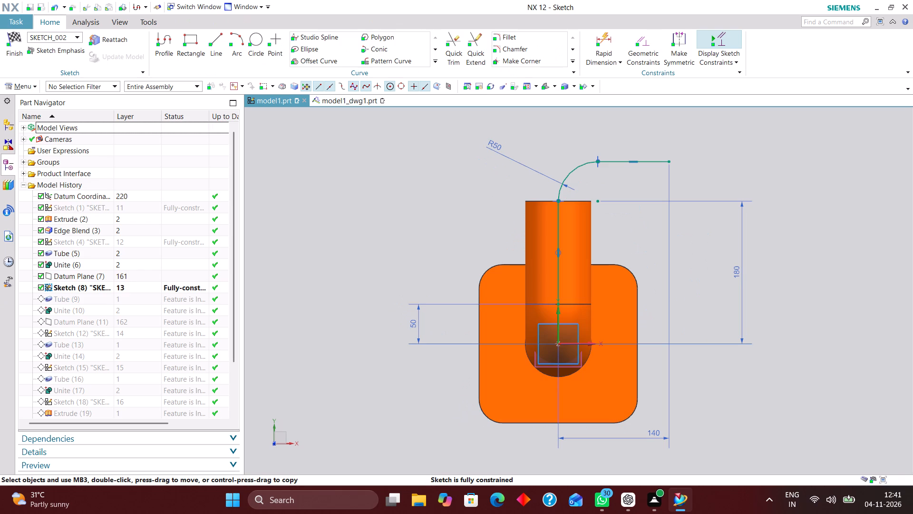
left_click(12, 32)
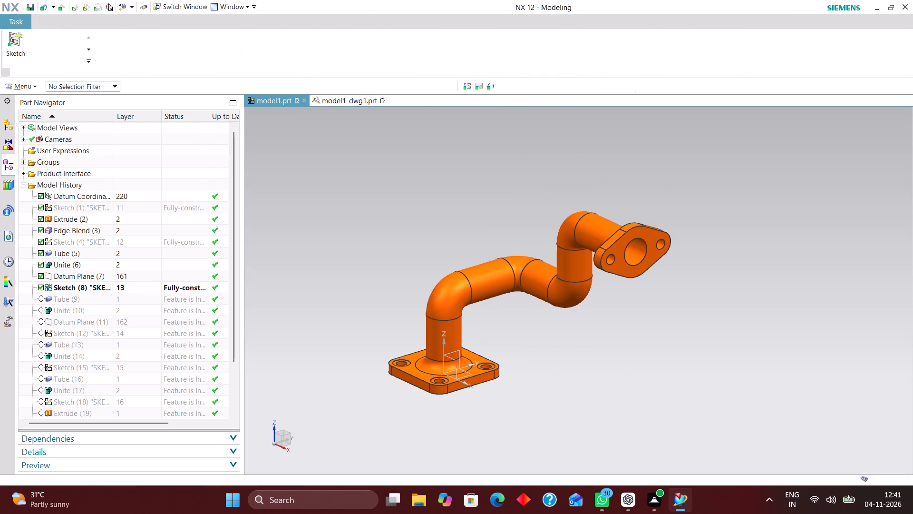
scroll(532, 307, "up", 4)
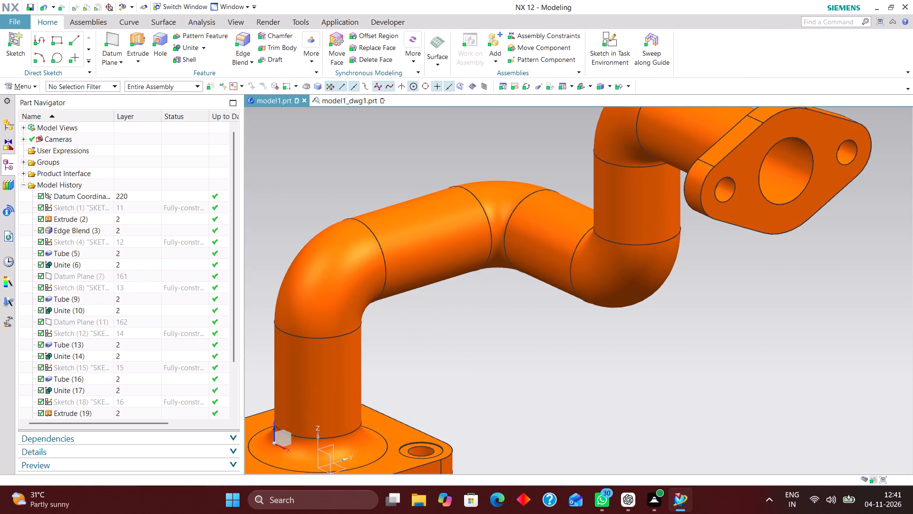
scroll(536, 320, "down", 1)
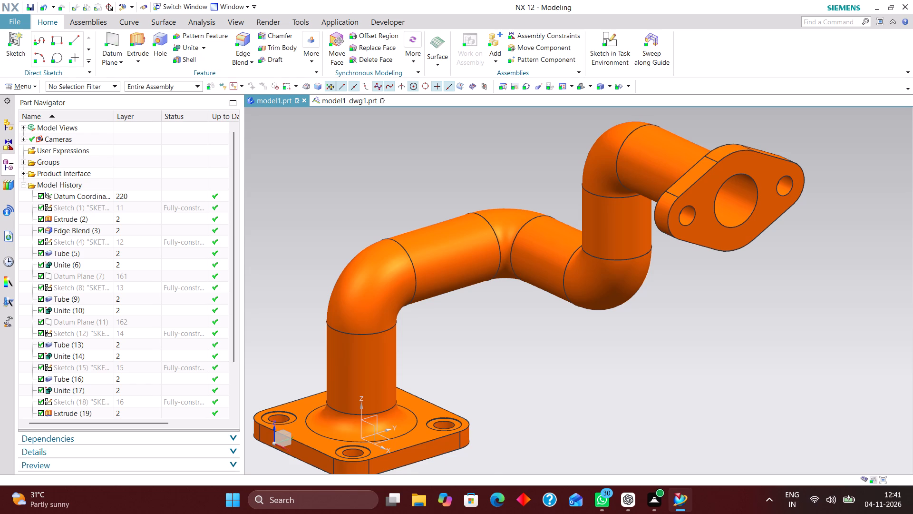
middle_click_drag(539, 320, 554, 333)
middle_click_drag(530, 324, 509, 318)
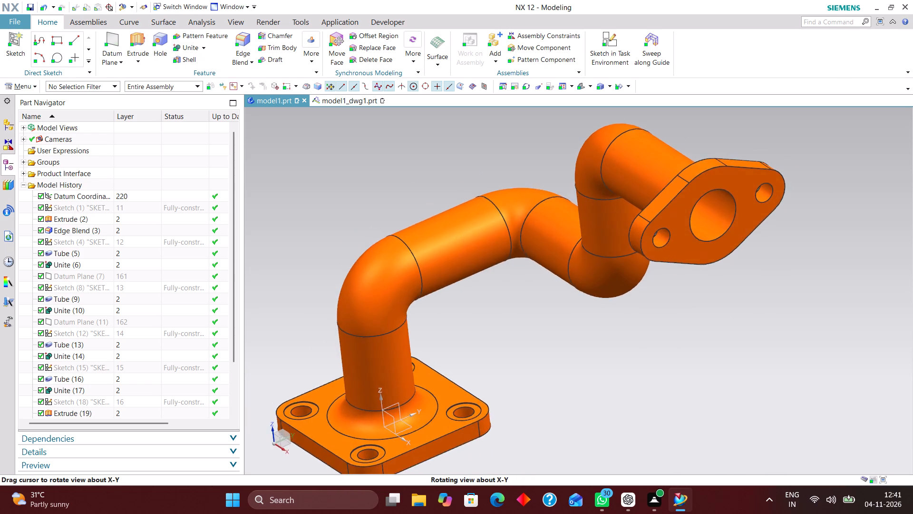
middle_click_drag(509, 318, 516, 307)
scroll(516, 307, "up", 1)
left_click(582, 84)
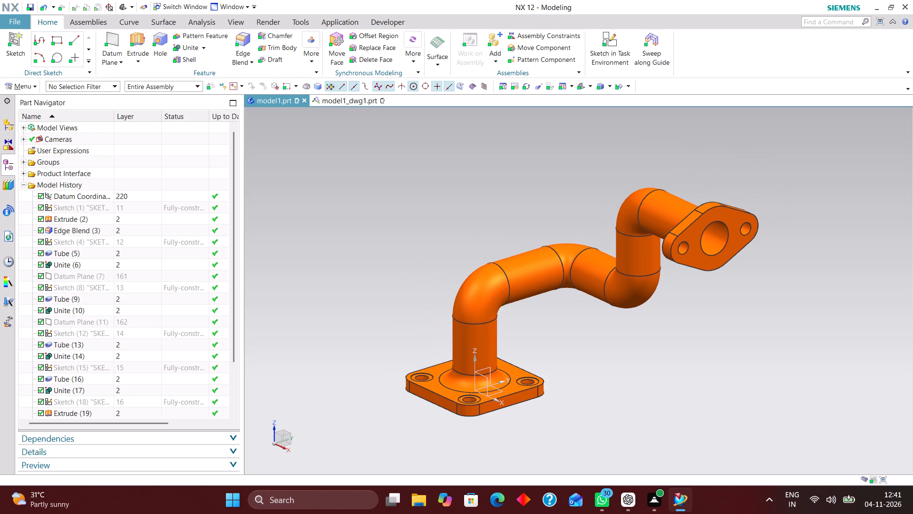
left_click(347, 103)
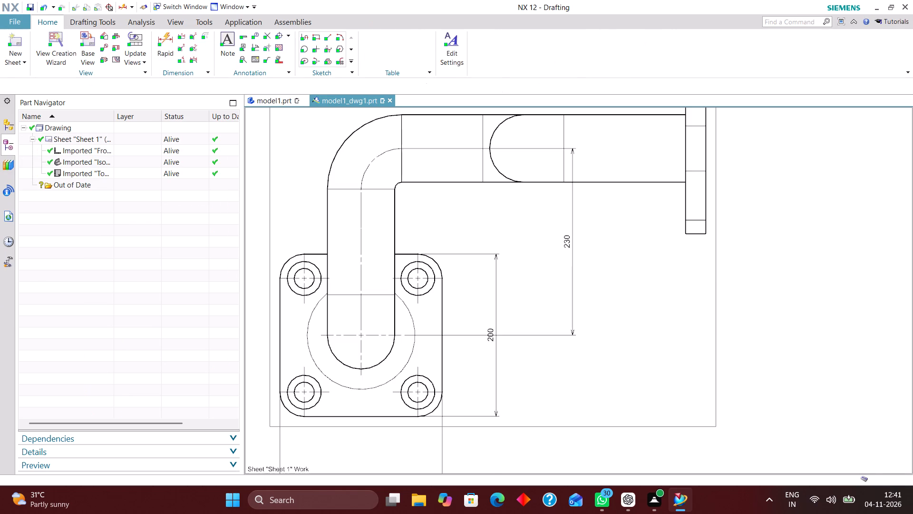
Move the 230 dimension slightly closer to the base flange in the top view.
scroll(574, 243, "down", 3)
scroll(566, 289, "down", 1)
scroll(567, 260, "up", 2)
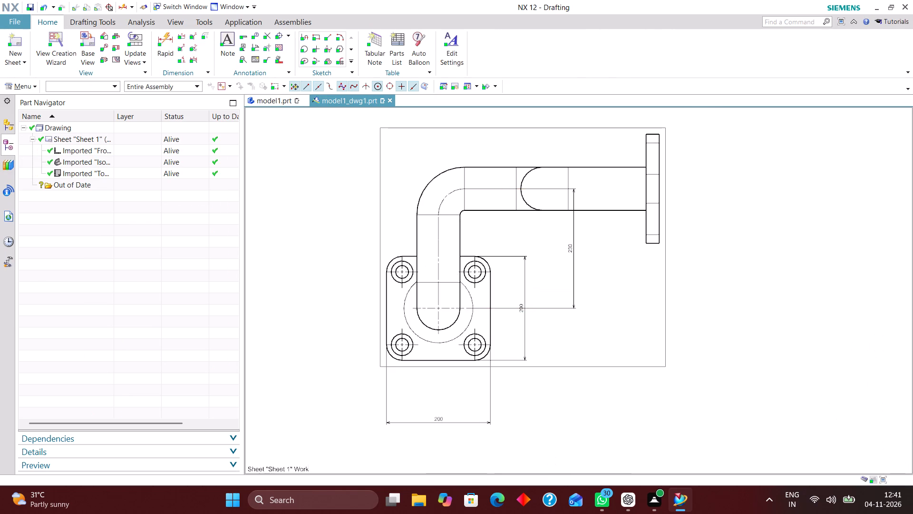
left_click_drag(573, 249, 561, 250)
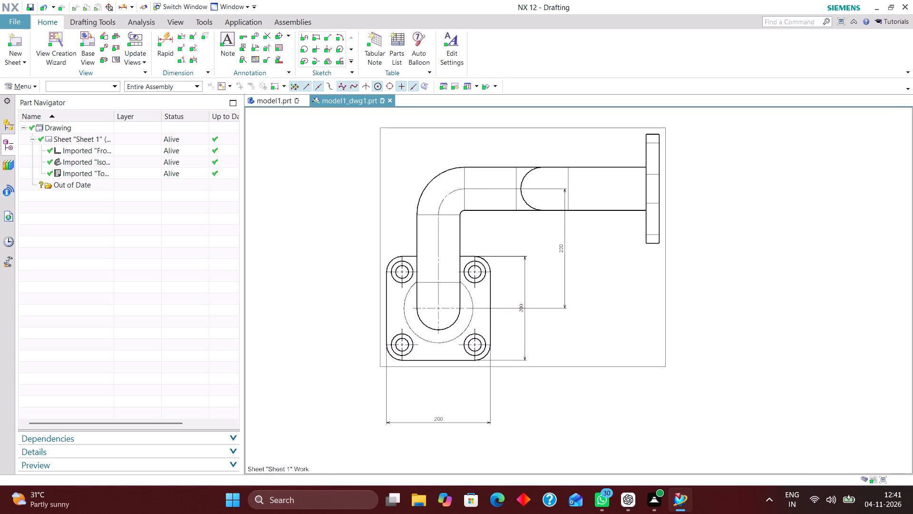
Add a radial dimension to the top view's bend centerline arc, placed outside the view beyond the bend's outer corner.
scroll(635, 236, "up", 2)
scroll(562, 218, "down", 2)
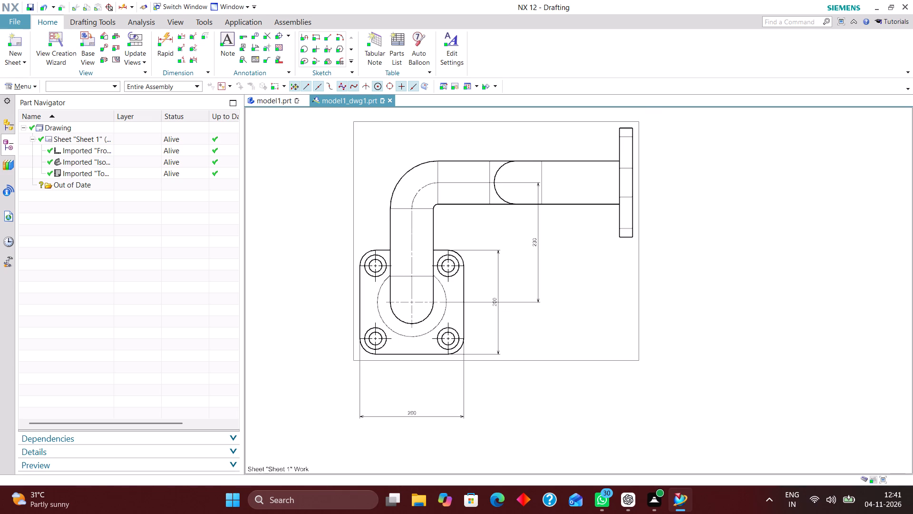
scroll(598, 216, "down", 1)
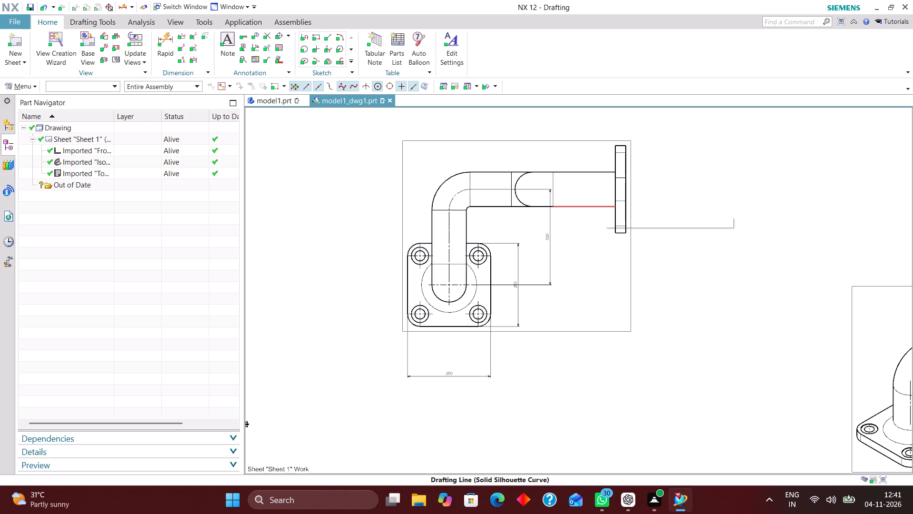
left_click(166, 33)
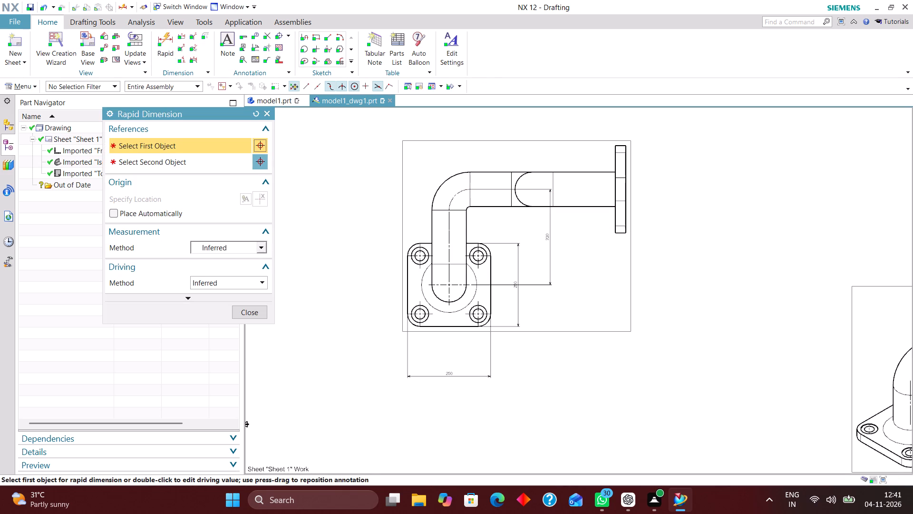
left_click(246, 246)
left_click(226, 333)
scroll(463, 176, "up", 4)
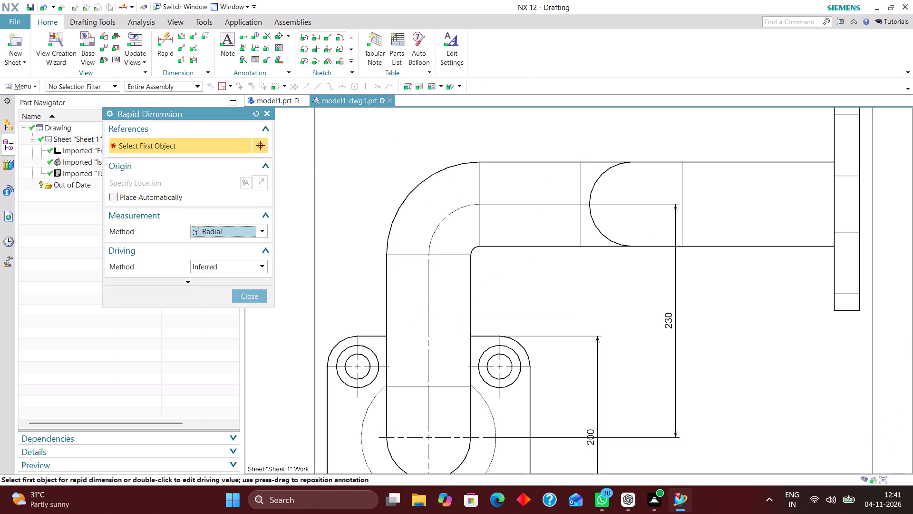
left_click(445, 217)
scroll(461, 236, "down", 3)
left_click(357, 163)
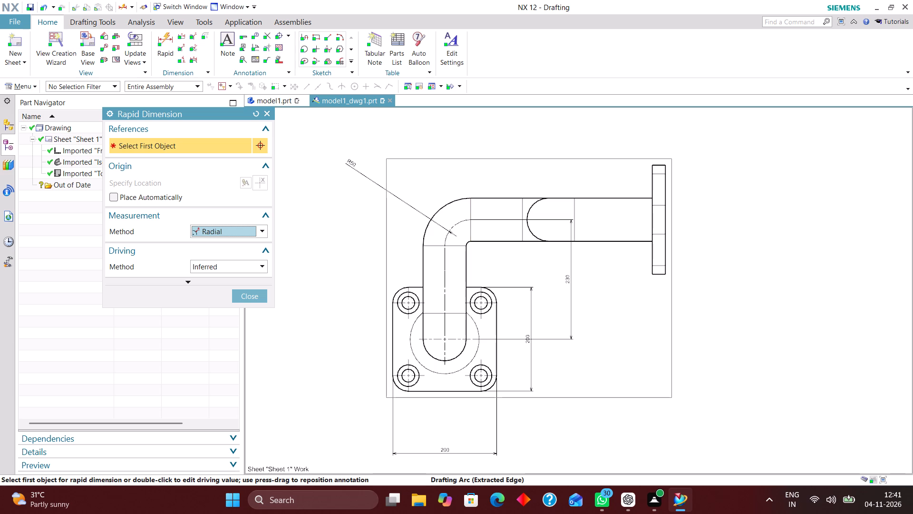
Dimension the width across the horizontal pipe's outer edges near the end flange with the Inferred method, placed inside the pipe.
left_click(262, 228)
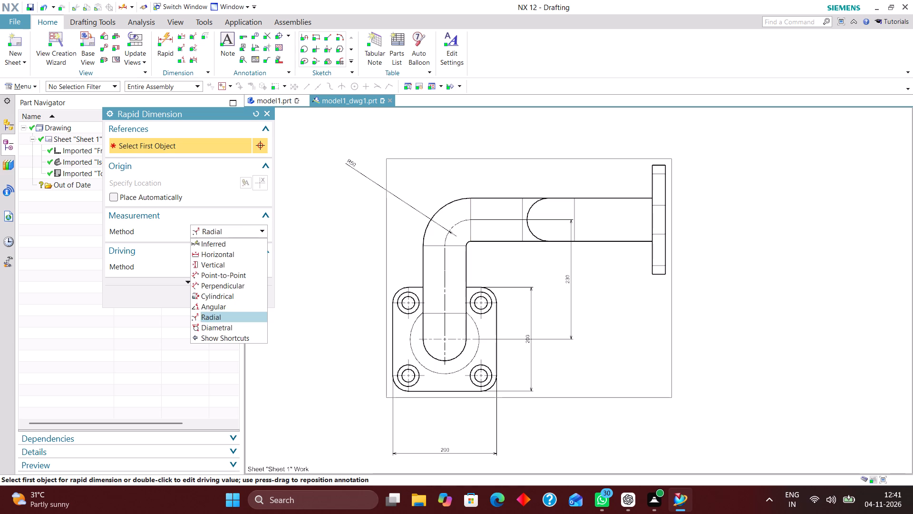
left_click(259, 246)
scroll(590, 223, "up", 2)
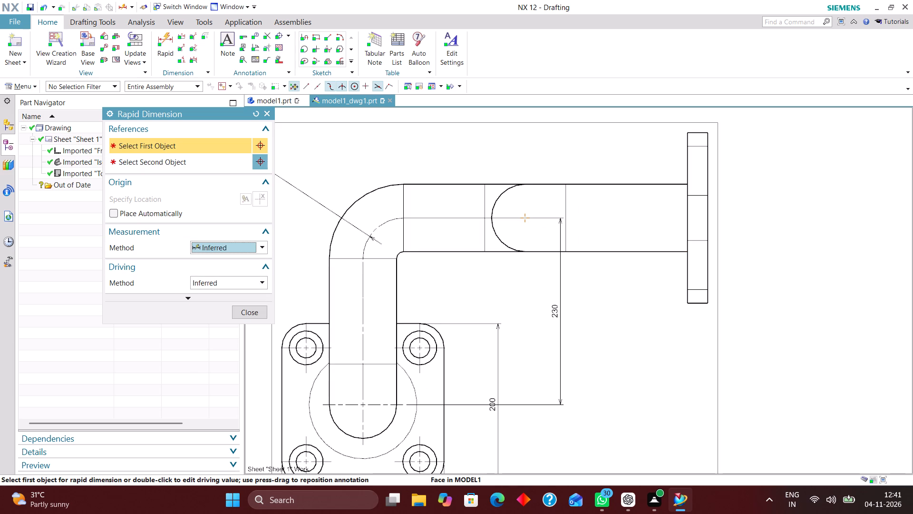
left_click(612, 184)
left_click(626, 249)
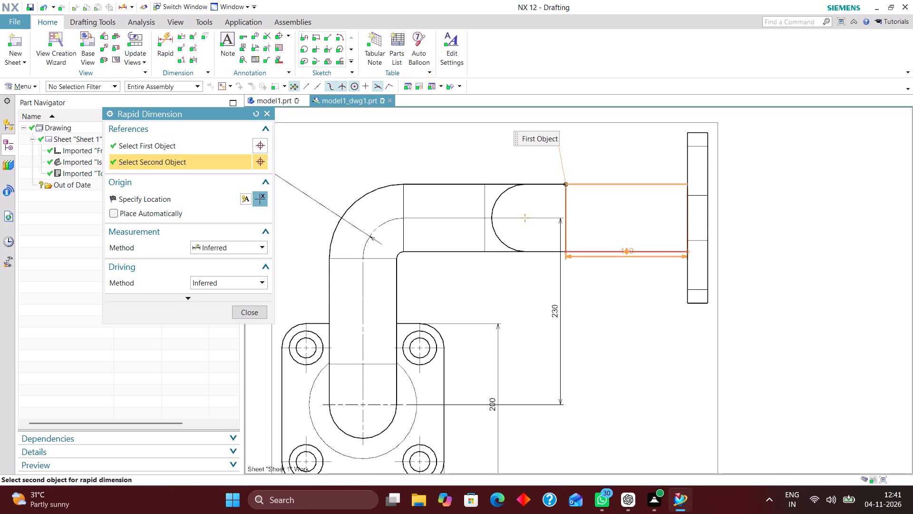
left_click(624, 215)
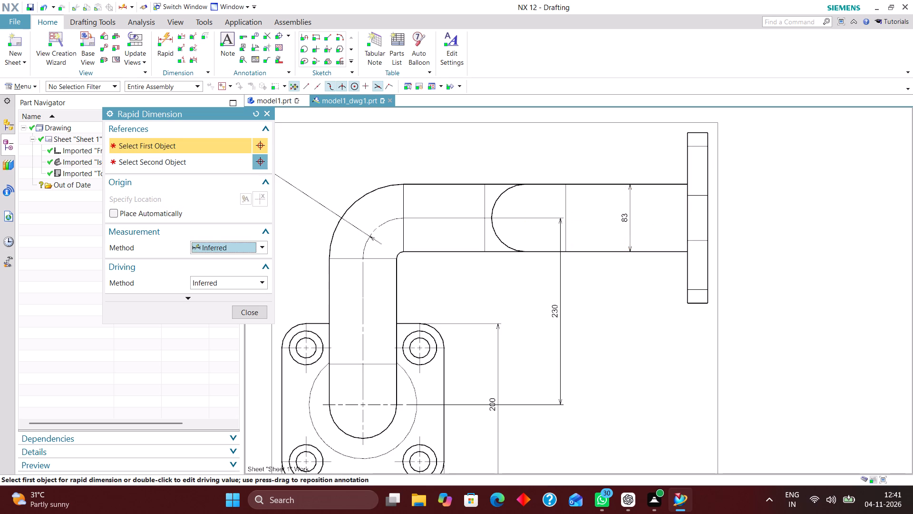
left_click(245, 304)
left_click(253, 310)
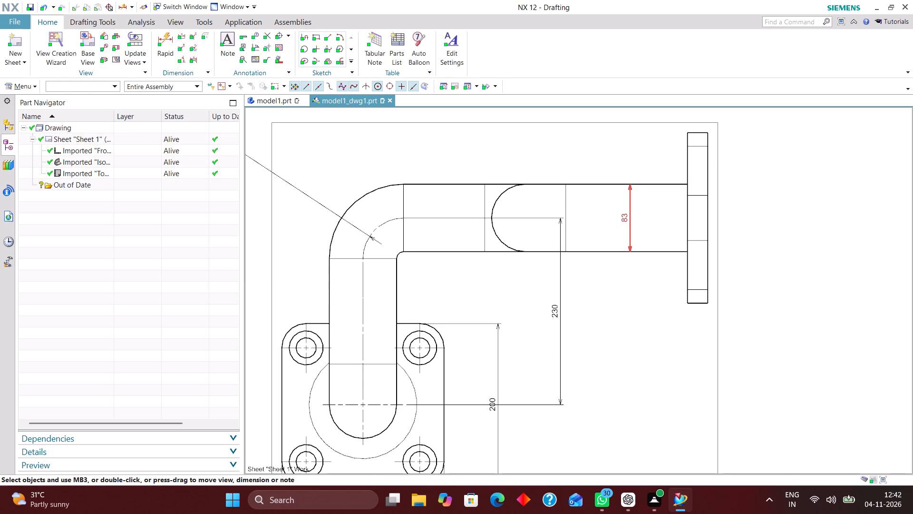
Change the horizontal pipe's width dimension to the Cylindrical measurement method so it carries a diameter symbol.
double_click(629, 213)
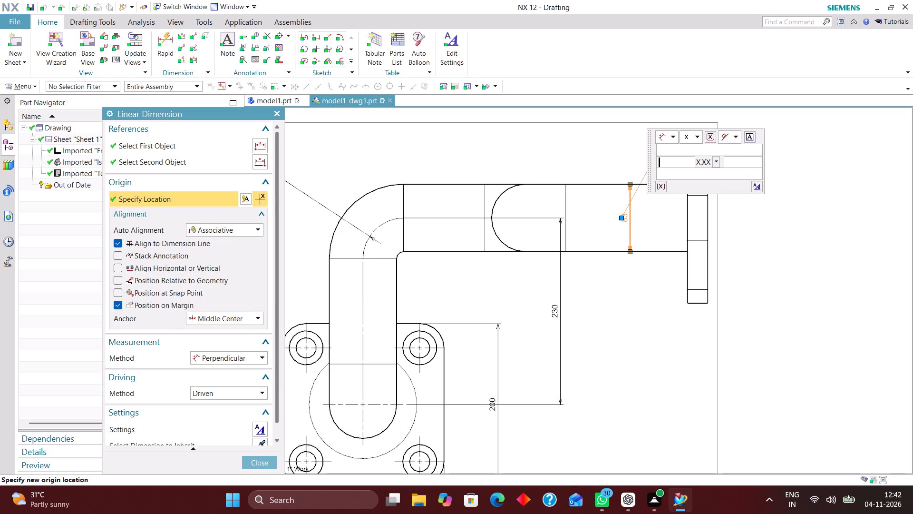
left_click(237, 391)
left_click(236, 391)
scroll(230, 350, "down", 2)
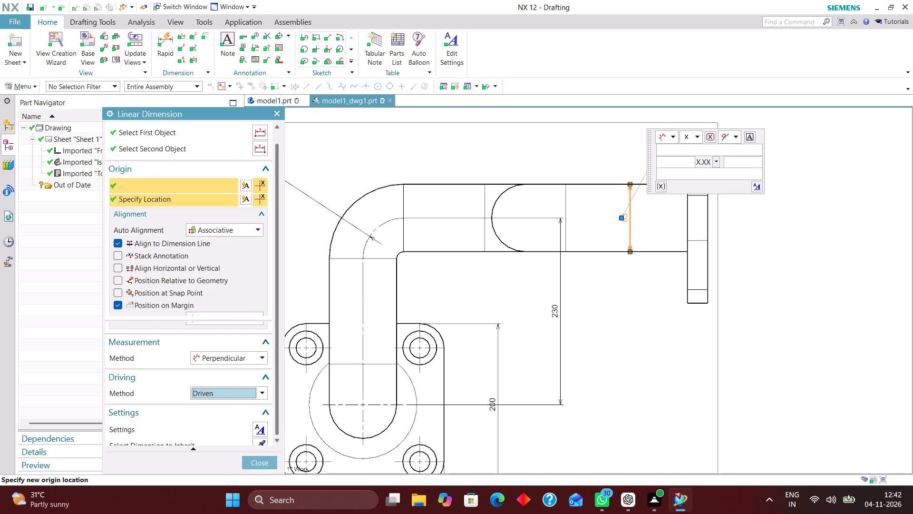
left_click(245, 343)
left_click(234, 399)
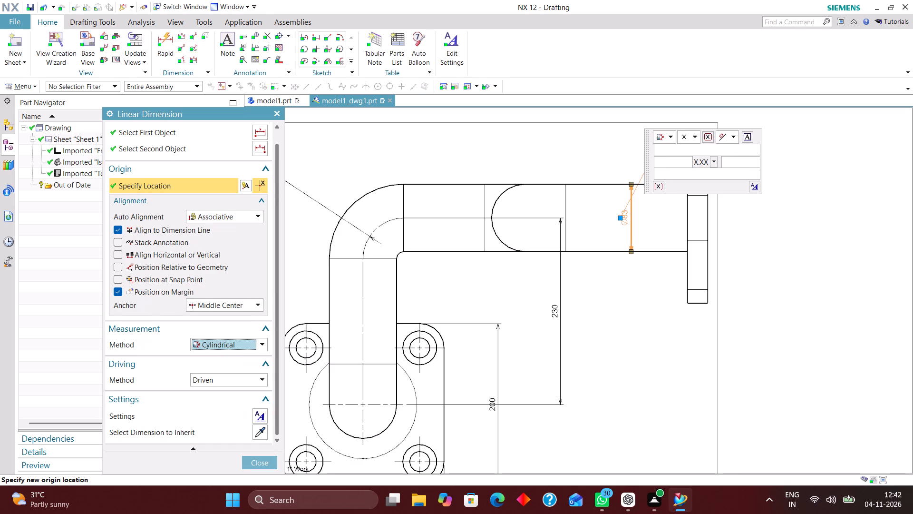
left_click(261, 460)
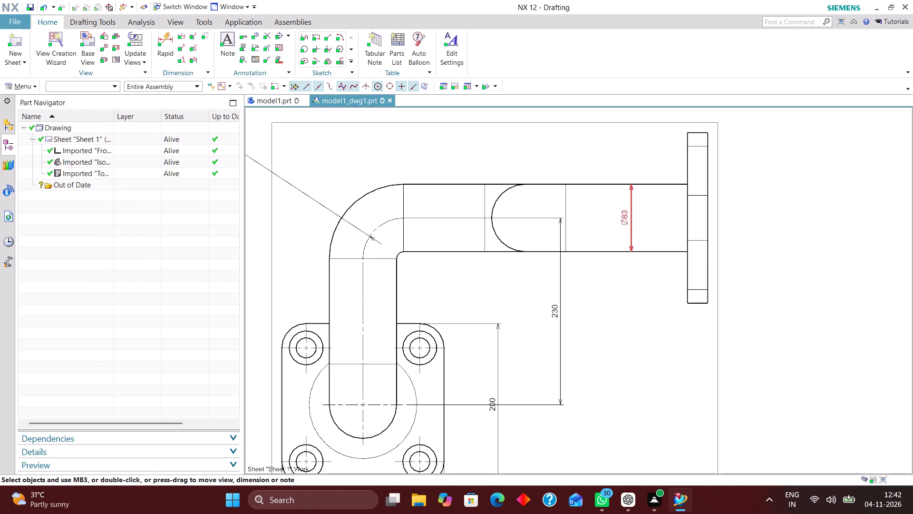
Move the horizontal pipe's diameter dimension slightly away from the end flange.
left_click_drag(629, 215, 611, 214)
scroll(494, 192, "down", 2)
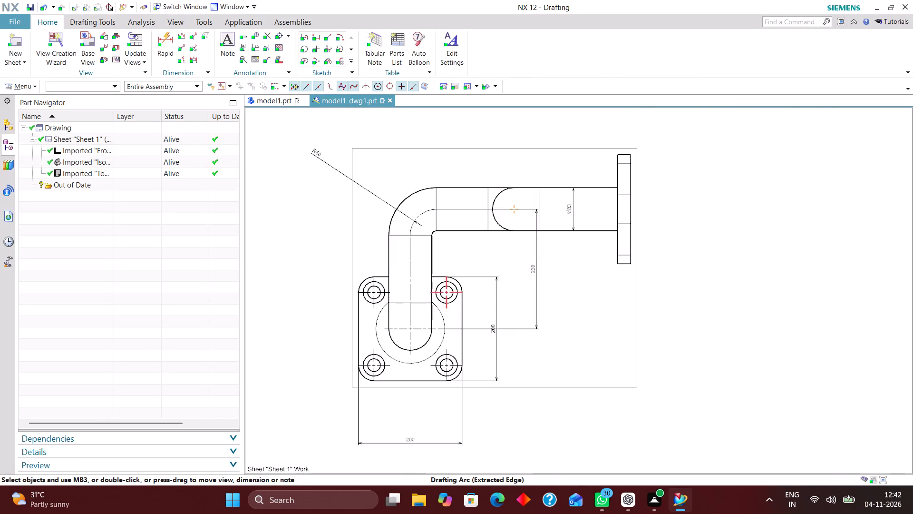
Add an Inferred dimension for the end flange's thickness in the top view, placed below the flange.
scroll(435, 285, "up", 3)
scroll(432, 277, "down", 1)
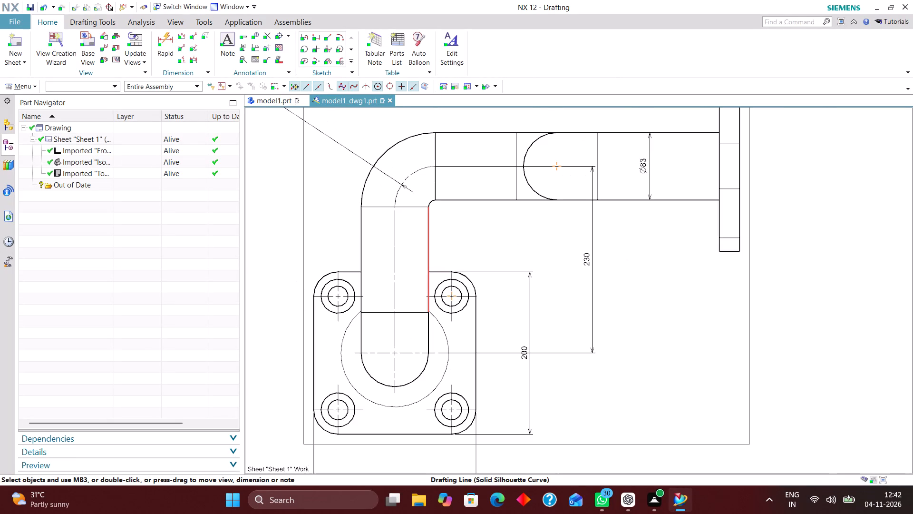
scroll(426, 247, "down", 1)
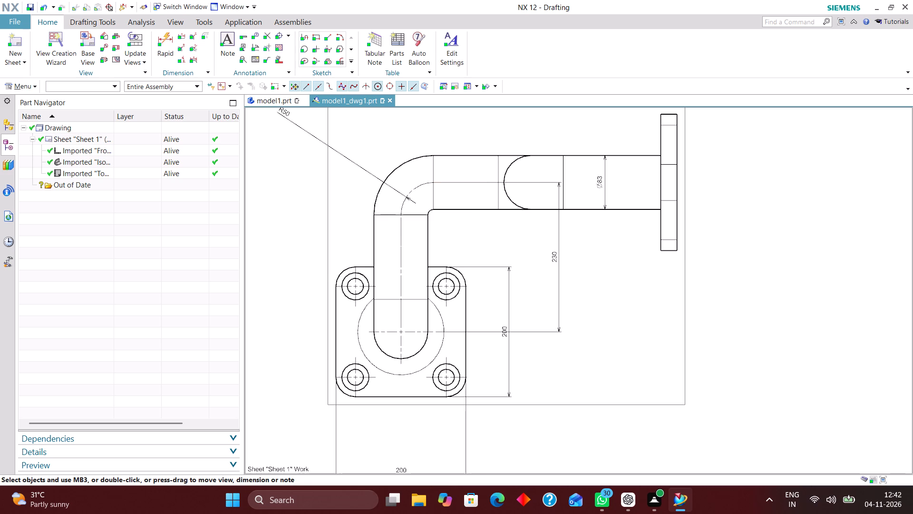
left_click(159, 40)
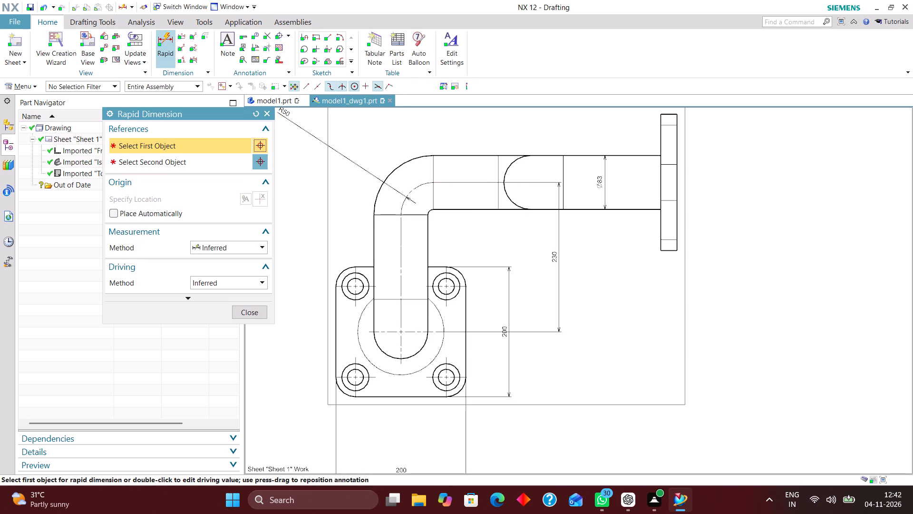
scroll(695, 278, "up", 4)
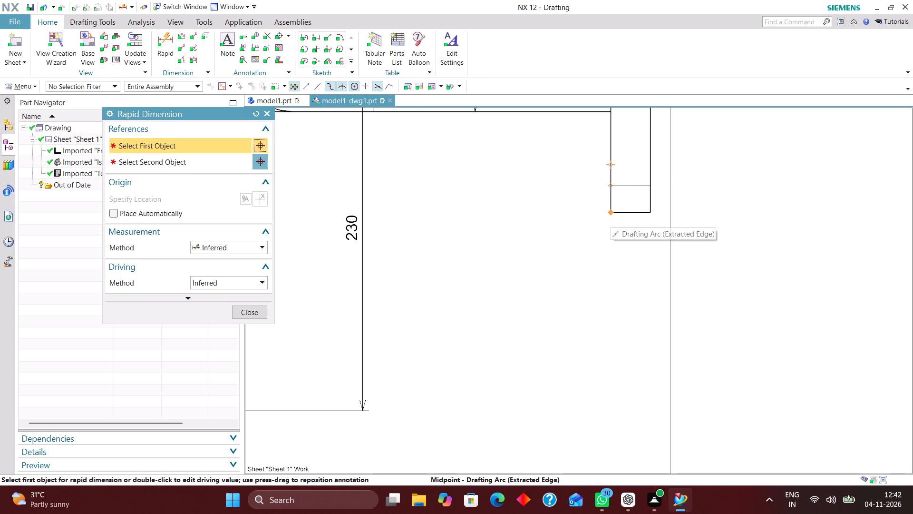
left_click(611, 215)
left_click(653, 214)
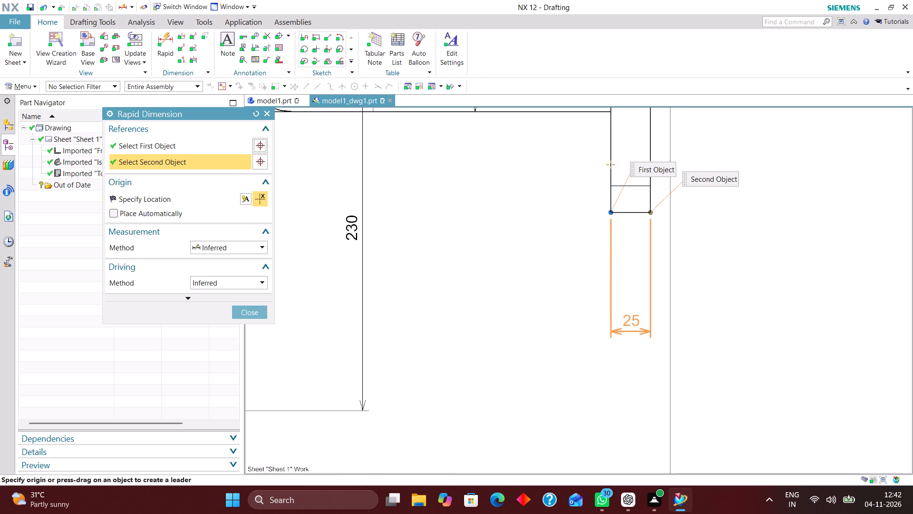
left_click(637, 327)
Dimension the end flange's full height between its outer-face corners in the top view, placed outside the view beyond the flange.
scroll(607, 383, "down", 3)
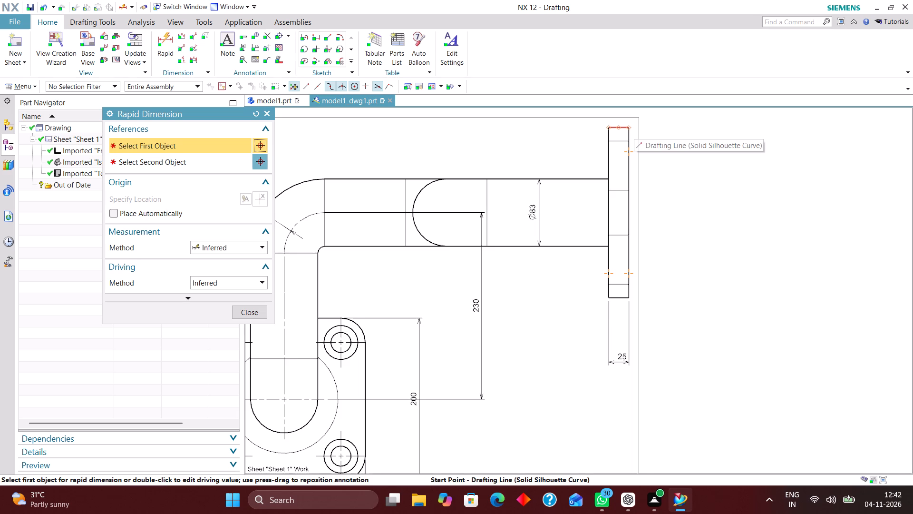
left_click(633, 126)
left_click(631, 296)
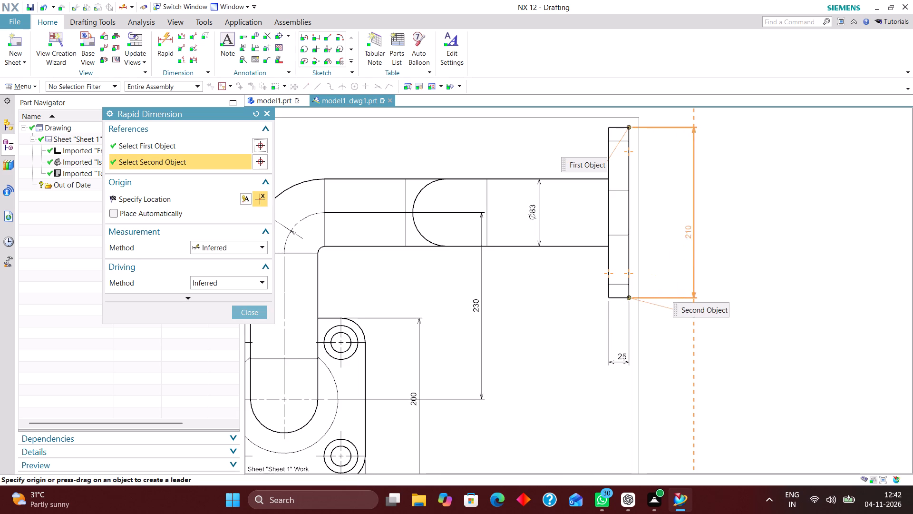
left_click(698, 226)
Examine the sheet and the top view's existing dimensions for features that still lack one.
scroll(598, 213, "down", 5)
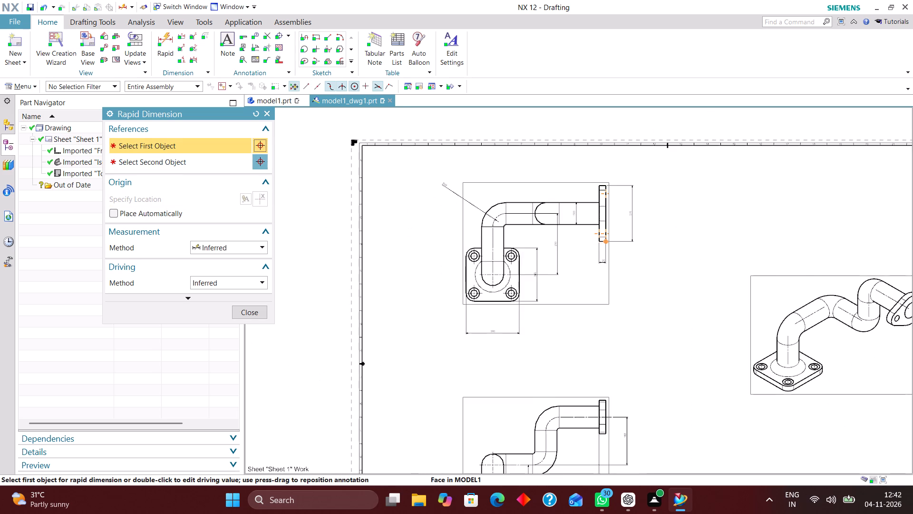
scroll(602, 245, "down", 2)
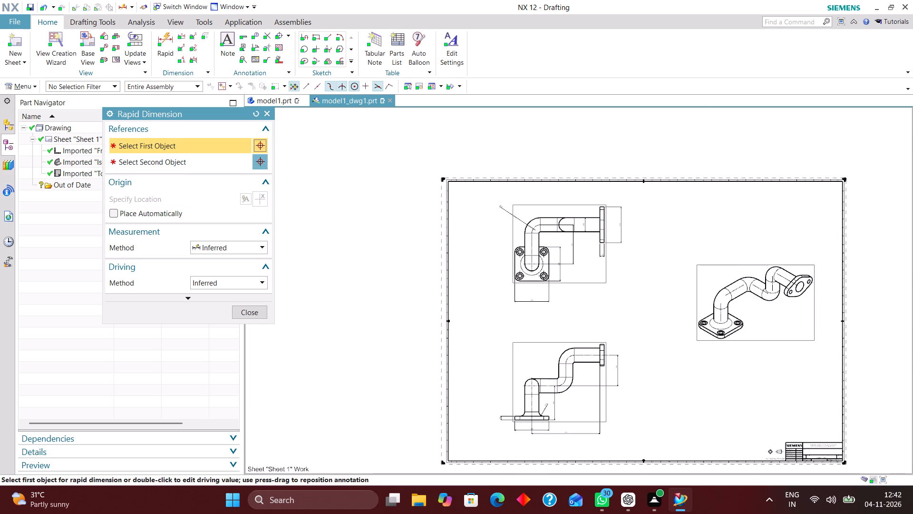
scroll(646, 298, "up", 3)
scroll(532, 298, "down", 1)
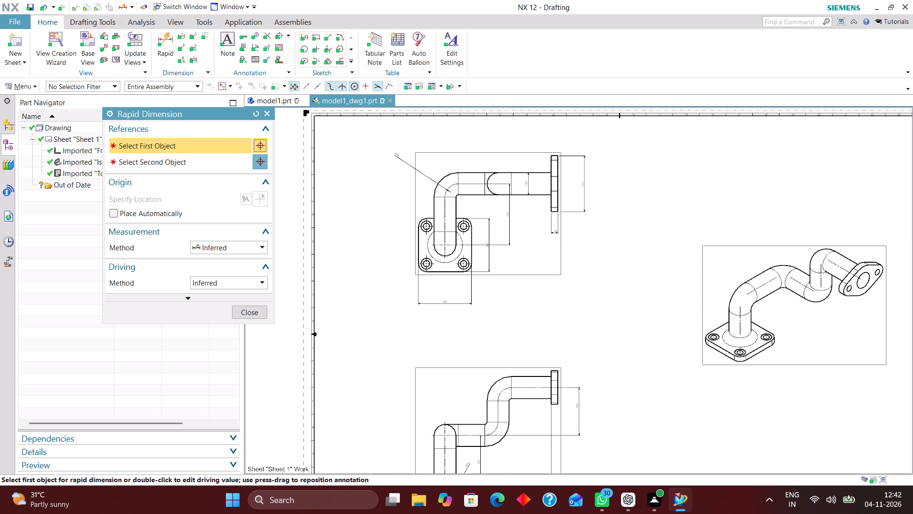
scroll(535, 188, "up", 3)
scroll(566, 224, "up", 4)
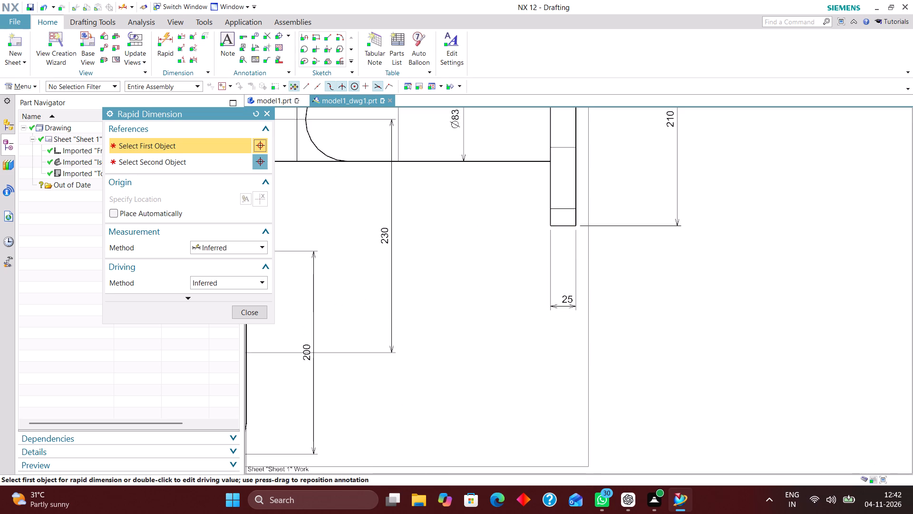
scroll(627, 247, "down", 2)
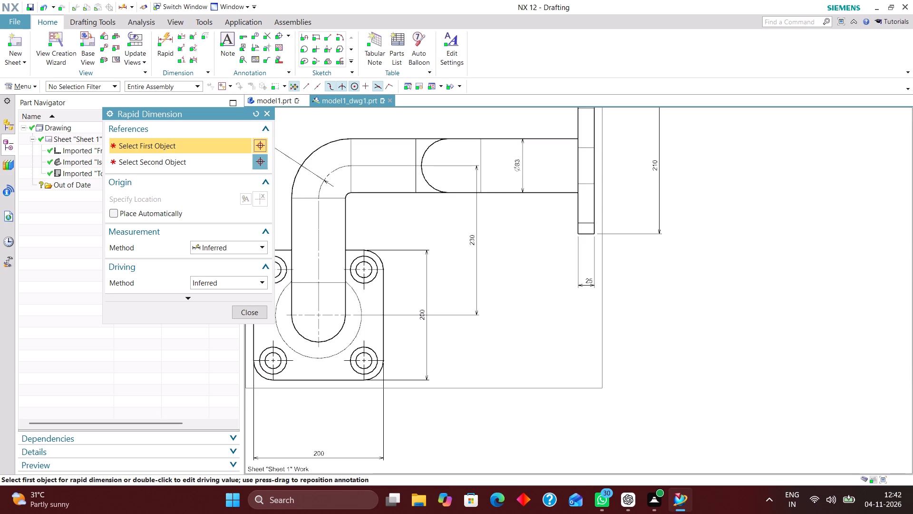
scroll(642, 245, "down", 1)
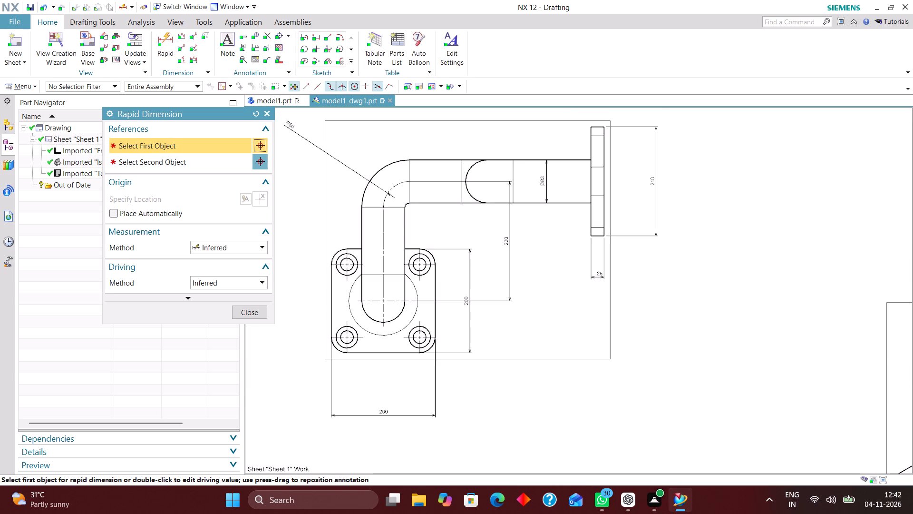
scroll(717, 270, "down", 1)
Add a Diametral dimension to the outer circle of the base flange's lower-left hole in the top view, placed outside the flange.
scroll(455, 271, "up", 5)
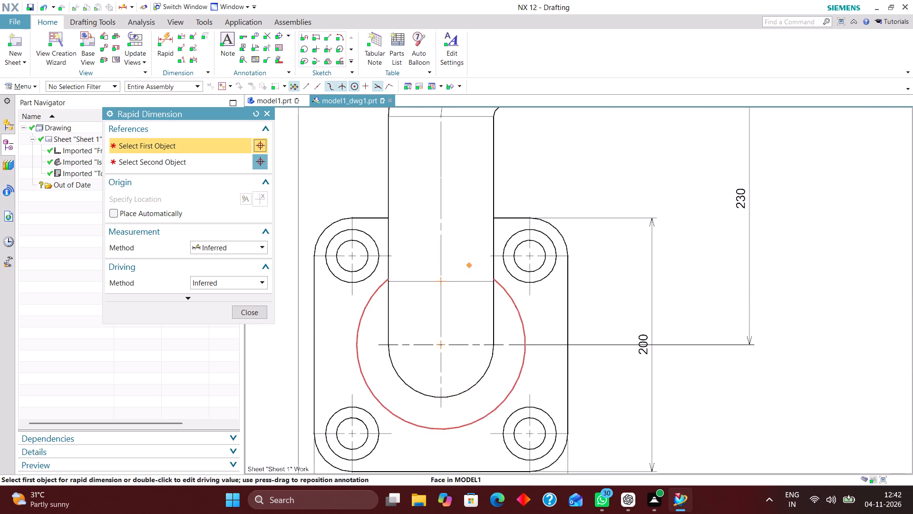
scroll(573, 255, "down", 2)
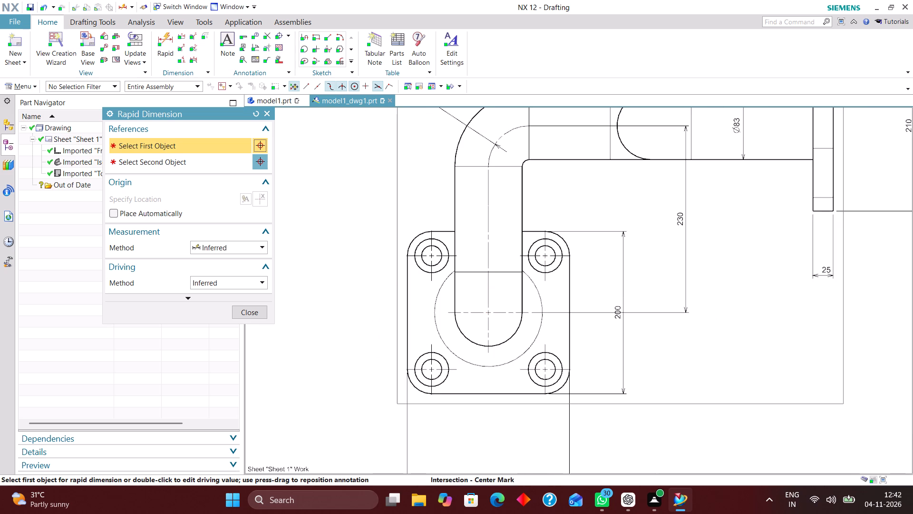
left_click(253, 246)
left_click(239, 344)
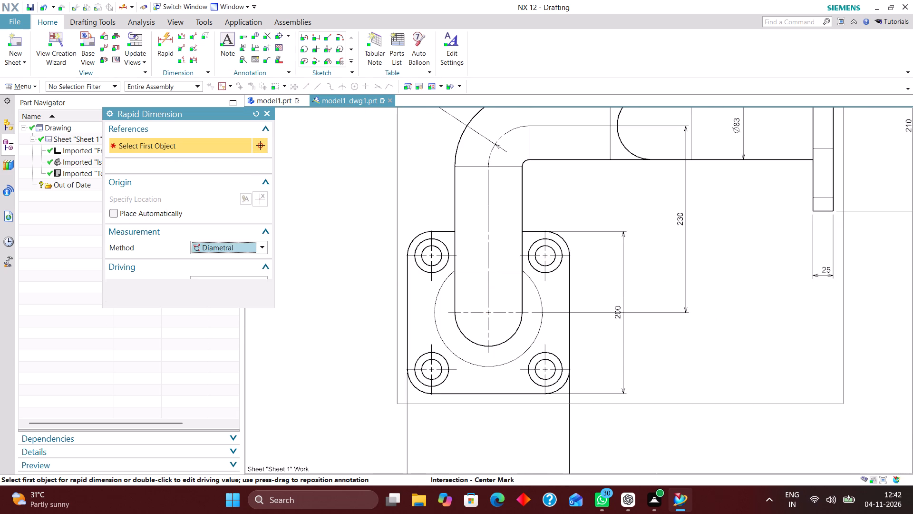
scroll(432, 322, "down", 2)
scroll(404, 358, "up", 6)
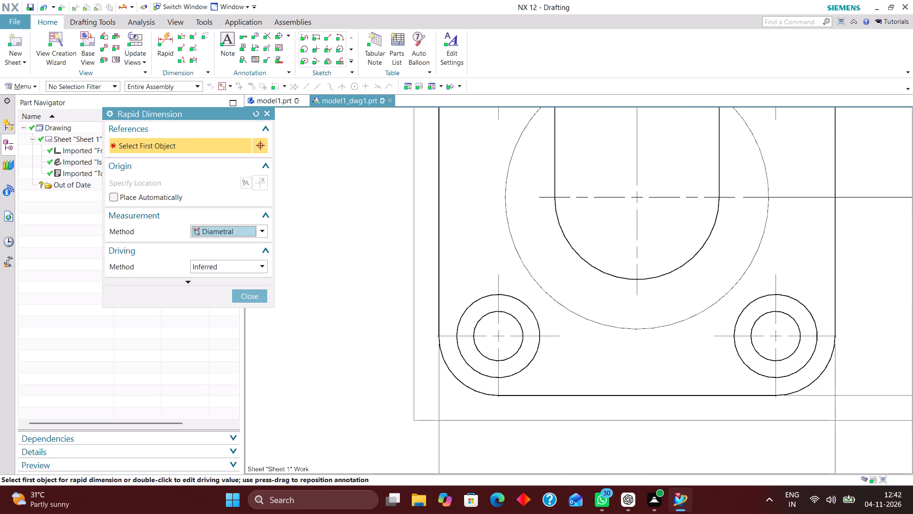
left_click(465, 359)
left_click(330, 381)
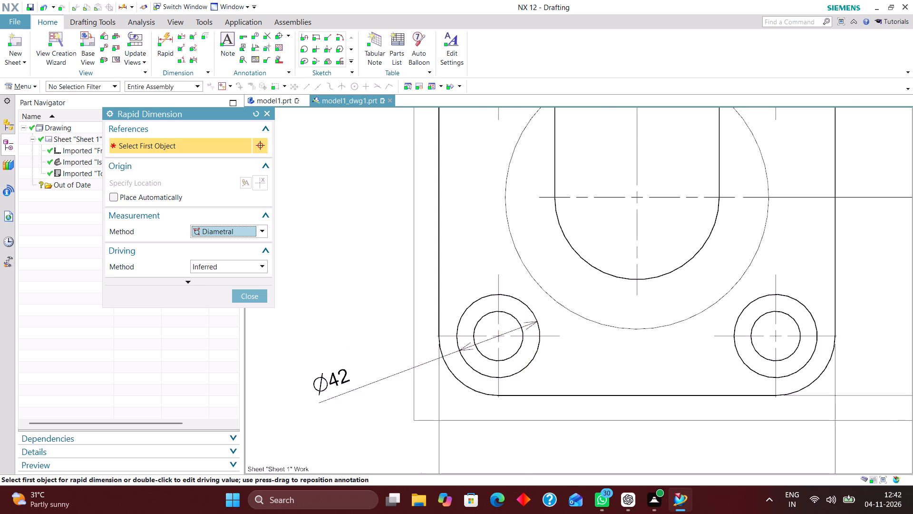
Add a Diametral dimension to the inner circle of the base flange's upper-left hole, placed outside the flange, and finish dimensioning.
scroll(390, 348, "down", 4)
scroll(435, 223, "up", 3)
left_click(425, 252)
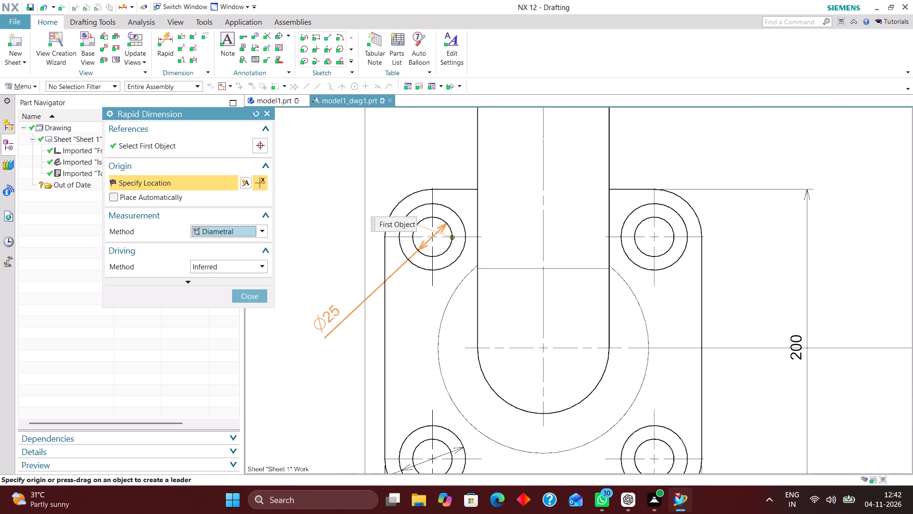
left_click(323, 316)
scroll(423, 222, "down", 4)
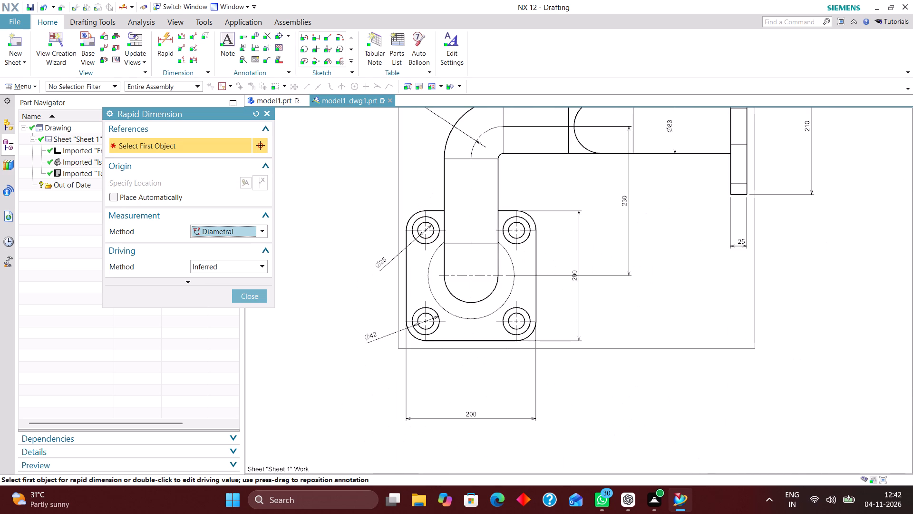
scroll(402, 247, "down", 4)
scroll(431, 208, "down", 3)
scroll(427, 358, "up", 5)
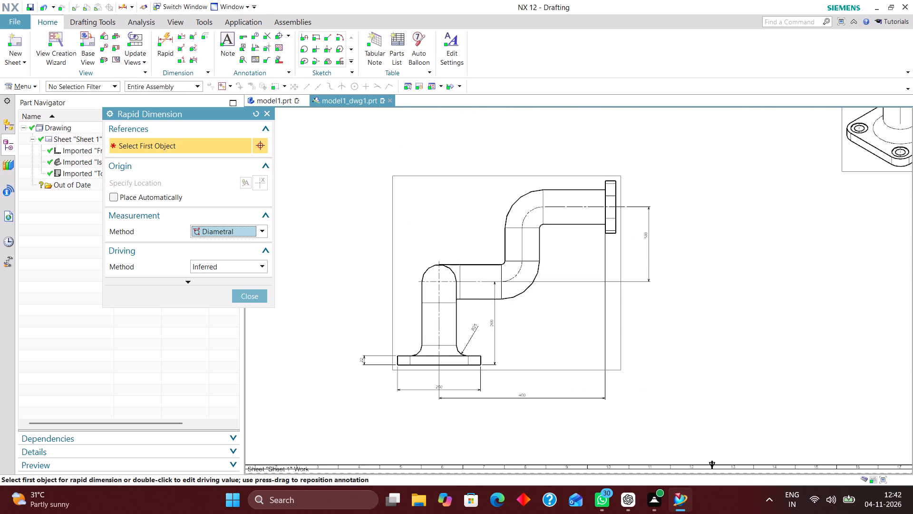
scroll(431, 338, "down", 3)
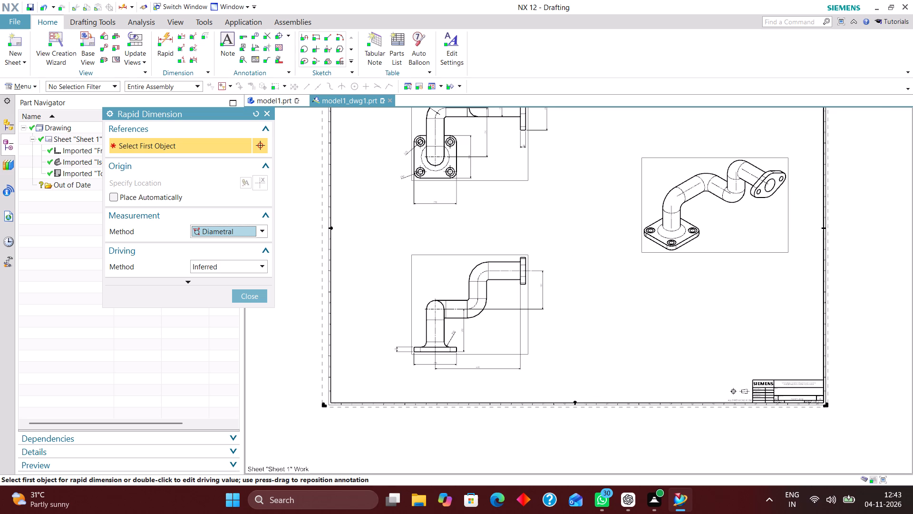
scroll(588, 293, "up", 1)
left_click(256, 290)
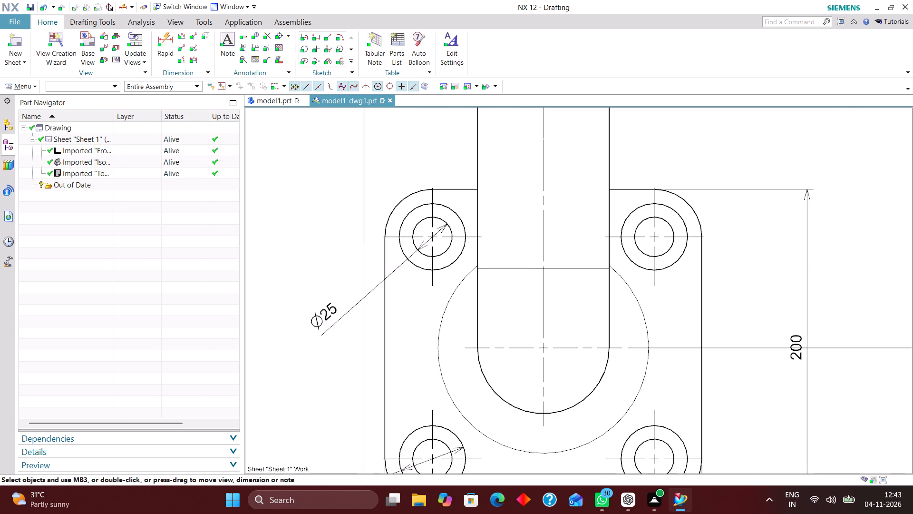
Move the isometric view slightly upward on the sheet to free space beneath it.
scroll(501, 303, "down", 7)
scroll(458, 298, "down", 2)
left_click_drag(708, 304, 715, 275)
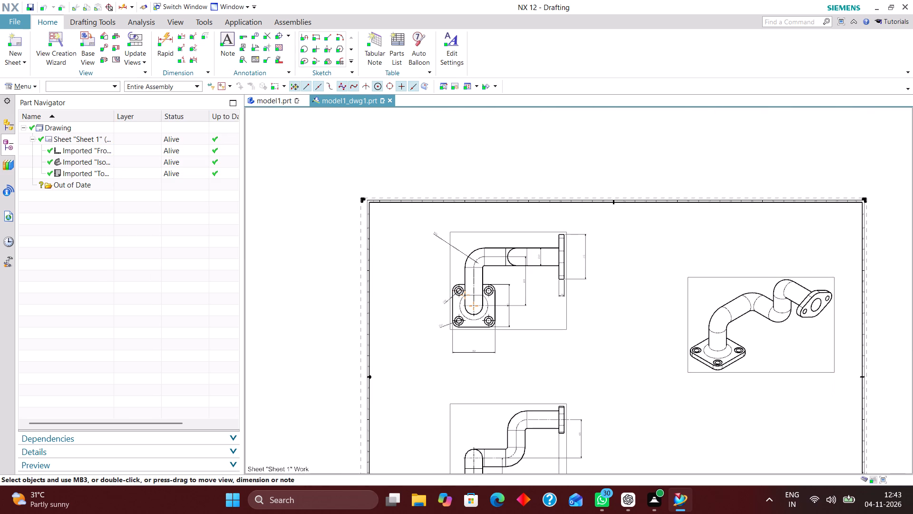
left_click_drag(715, 275, 718, 266)
Move the front view upward, closer to the top view, keeping the two vertically aligned.
scroll(575, 287, "down", 2)
scroll(540, 352, "up", 4)
left_click_drag(508, 375, 505, 352)
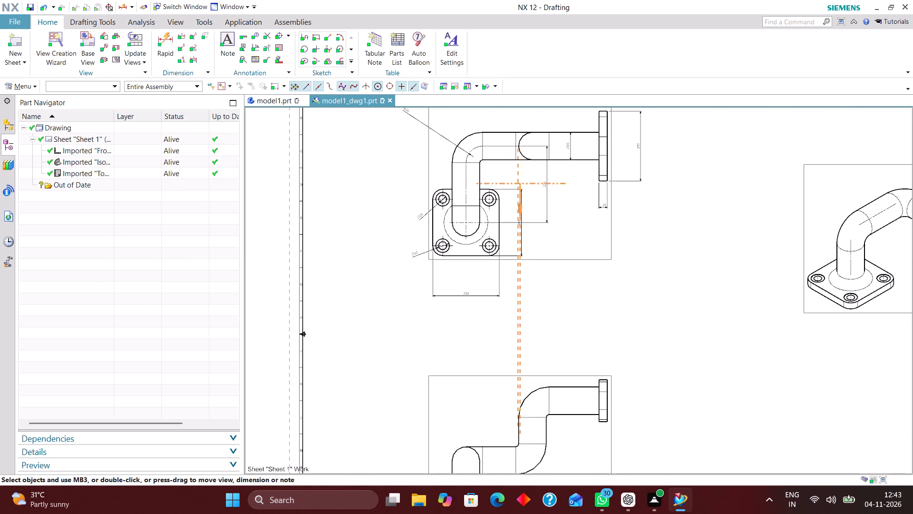
left_click_drag(505, 352, 506, 346)
Place a Right base view at scale 1:2 beside the front view, below the isometric view.
scroll(471, 326, "down", 3)
scroll(602, 376, "up", 1)
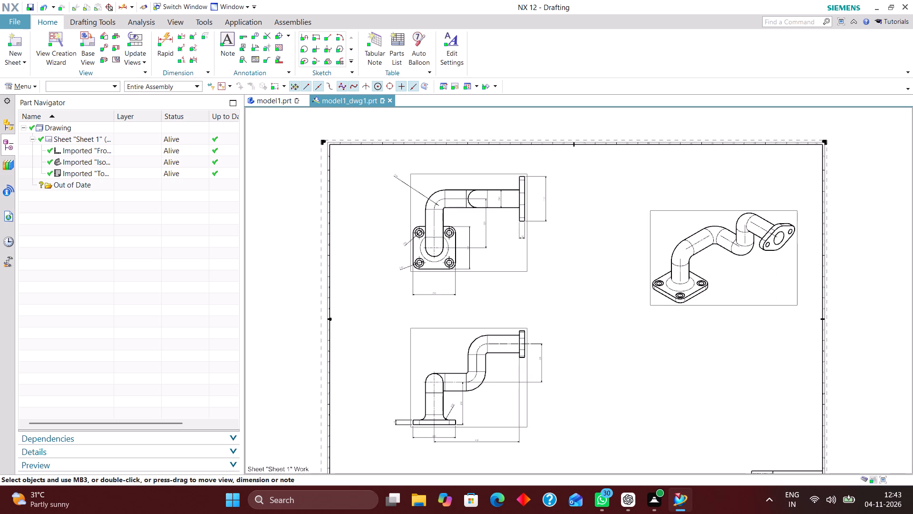
left_click(87, 40)
left_click(233, 259)
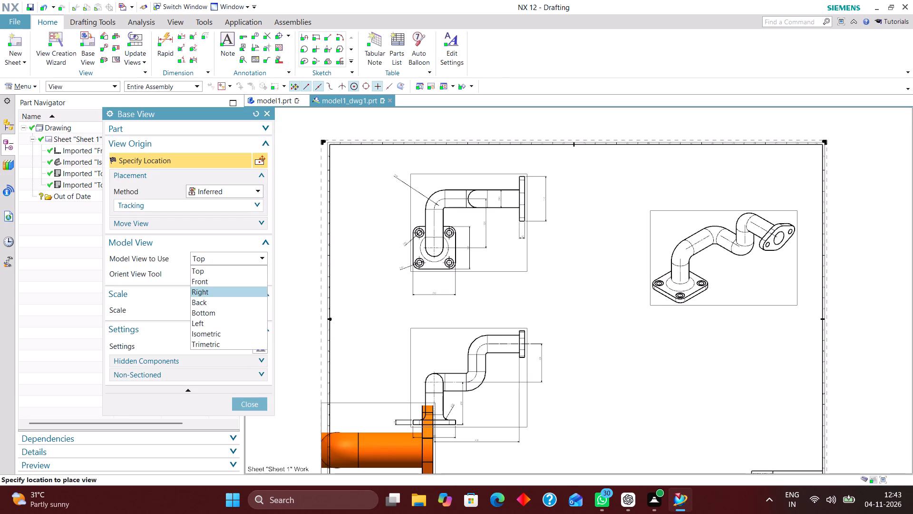
left_click(224, 289)
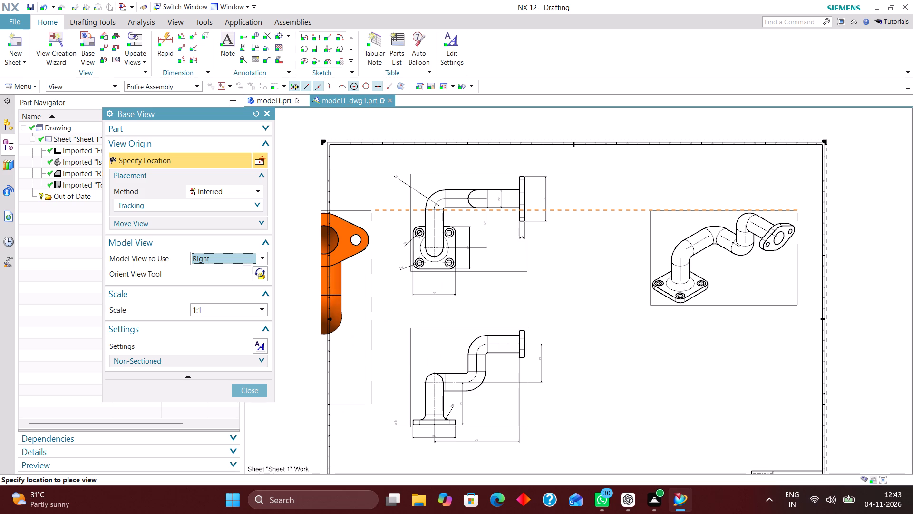
left_click(213, 306)
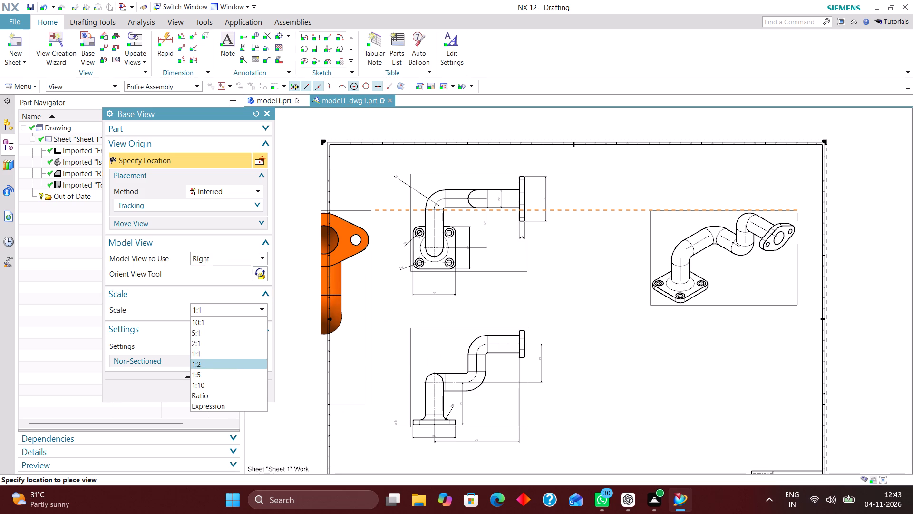
left_click(209, 361)
scroll(493, 360, "down", 1)
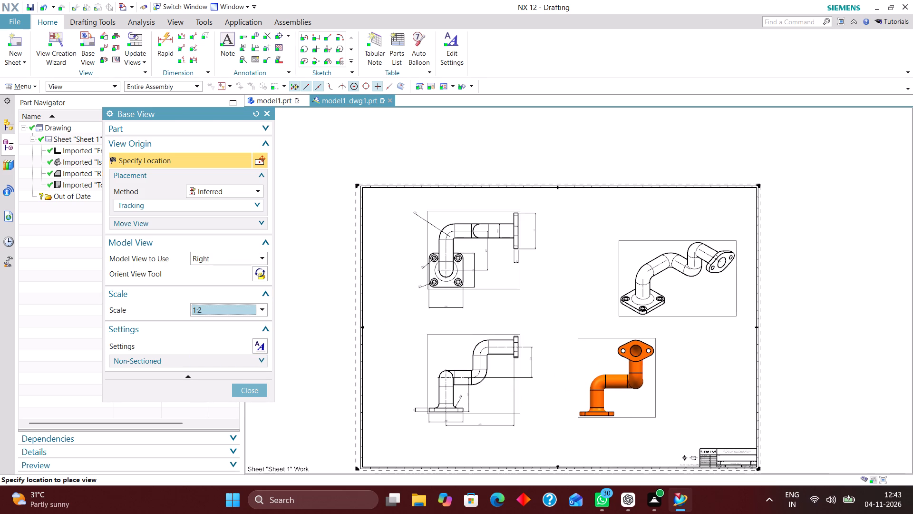
left_click(617, 378)
left_click(253, 320)
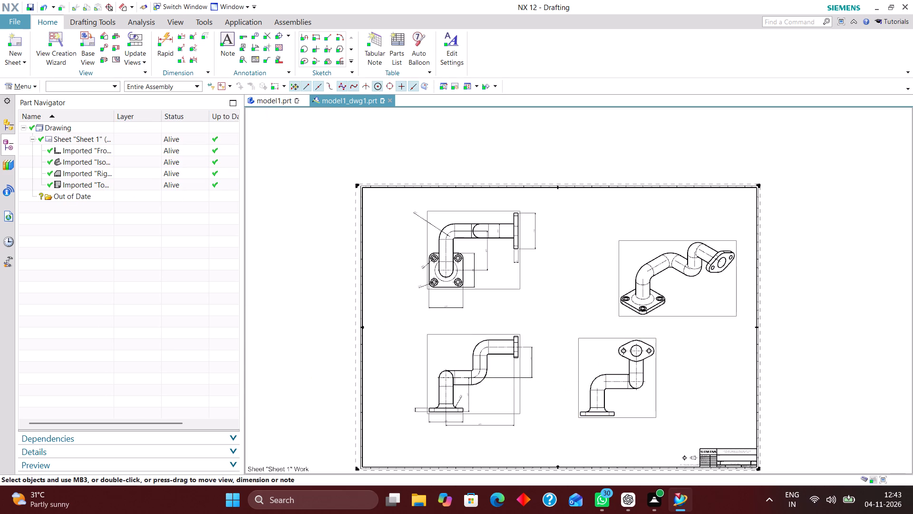
Add an Inferred rapid dimension between the centres of the oval flange's two bolt holes in the right view, placed above the flange.
scroll(690, 385, "up", 1)
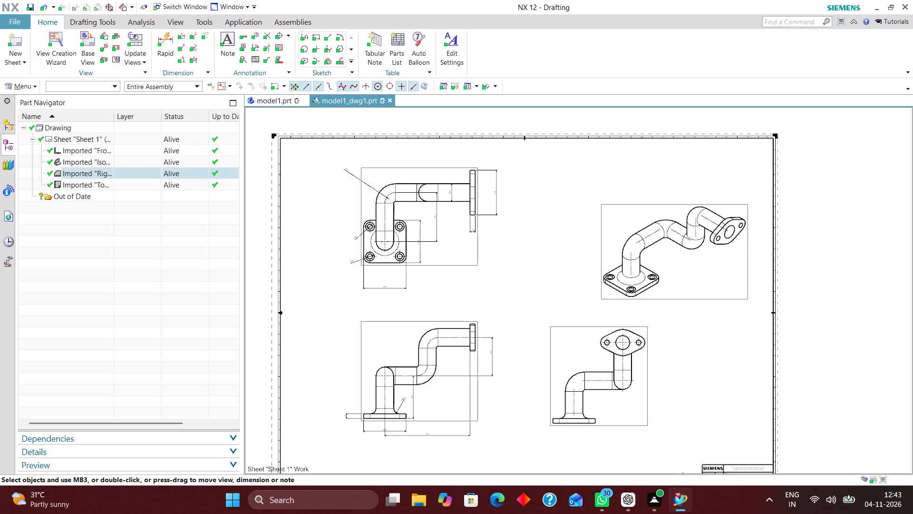
left_click(165, 41)
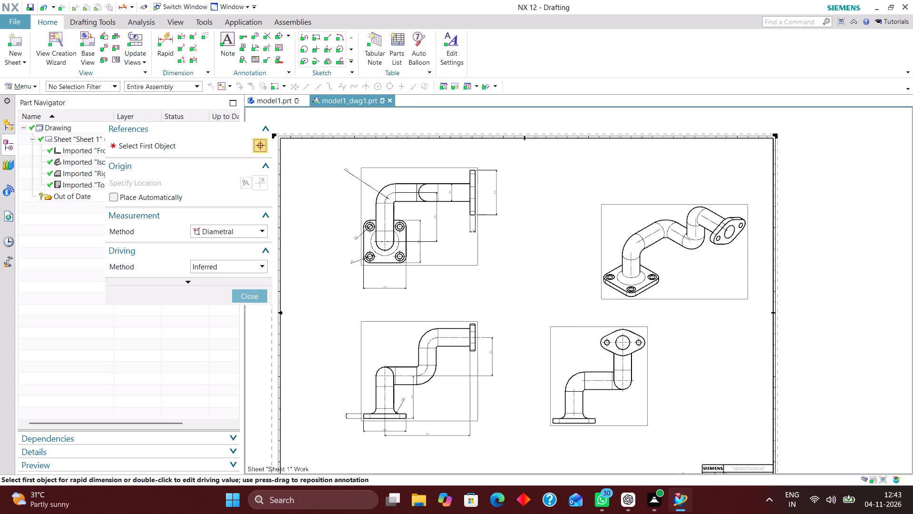
scroll(648, 340, "up", 4)
left_click(237, 233)
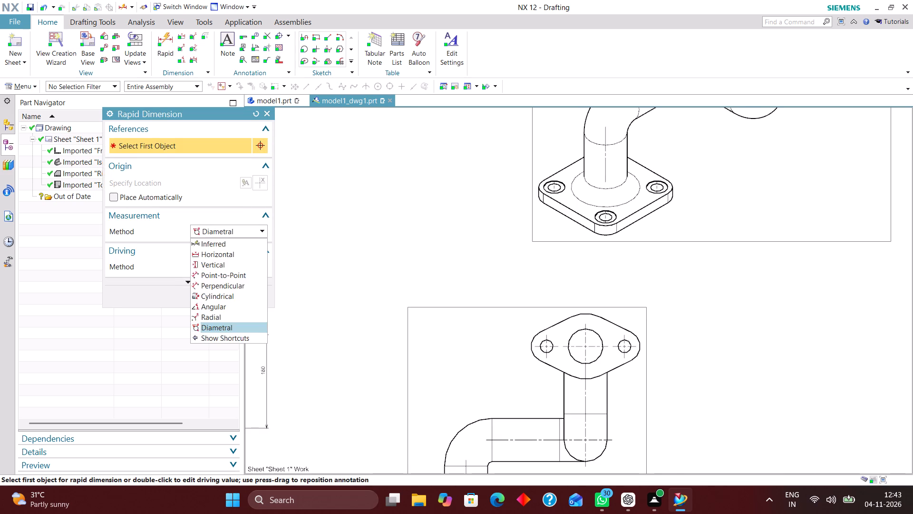
left_click(234, 244)
scroll(560, 368, "up", 4)
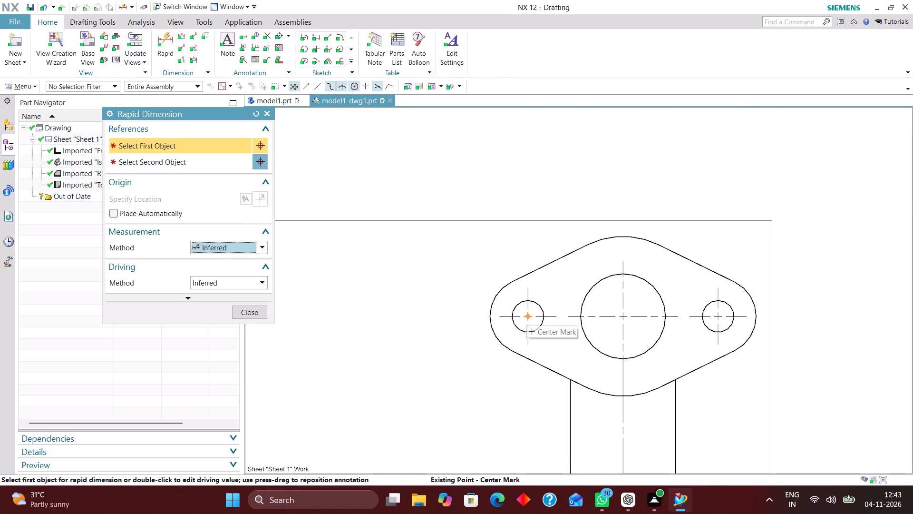
left_click(527, 294)
left_click(720, 288)
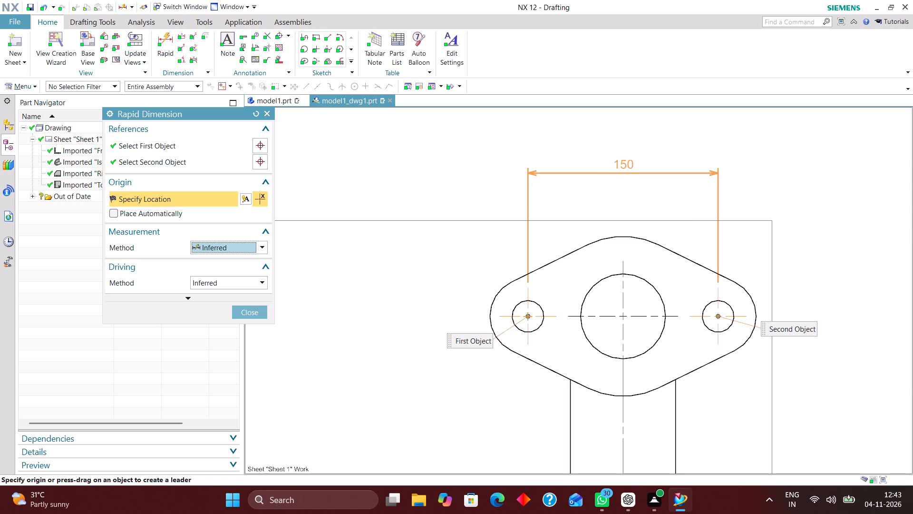
left_click(633, 165)
Add Radial dimensions to the oval flange's lower arc and left end arc, placing both outside the flange outline.
scroll(559, 155, "down", 2)
scroll(559, 268, "up", 3)
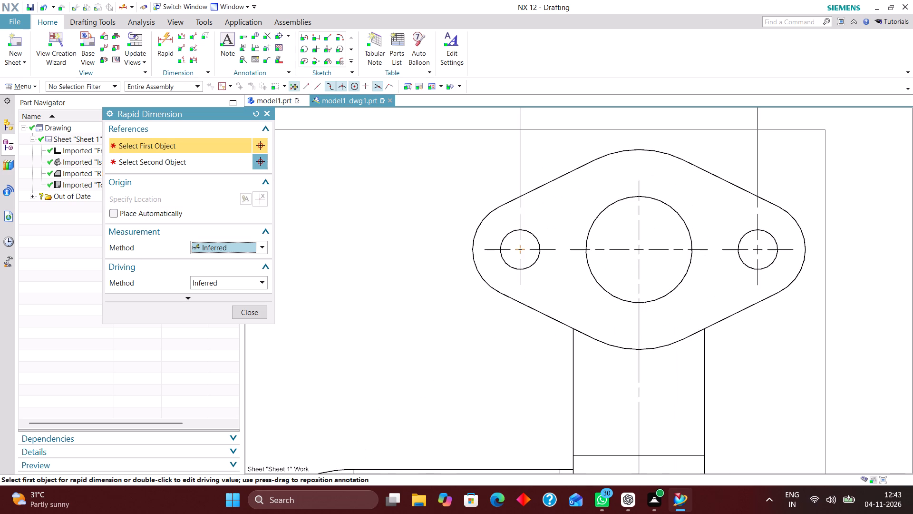
scroll(573, 224, "down", 3)
scroll(584, 274, "up", 2)
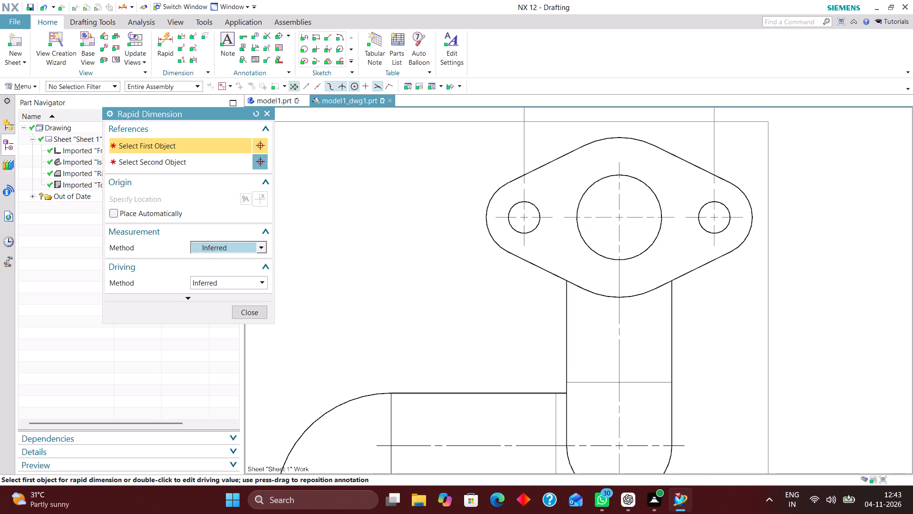
scroll(419, 200, "down", 2)
left_click(260, 248)
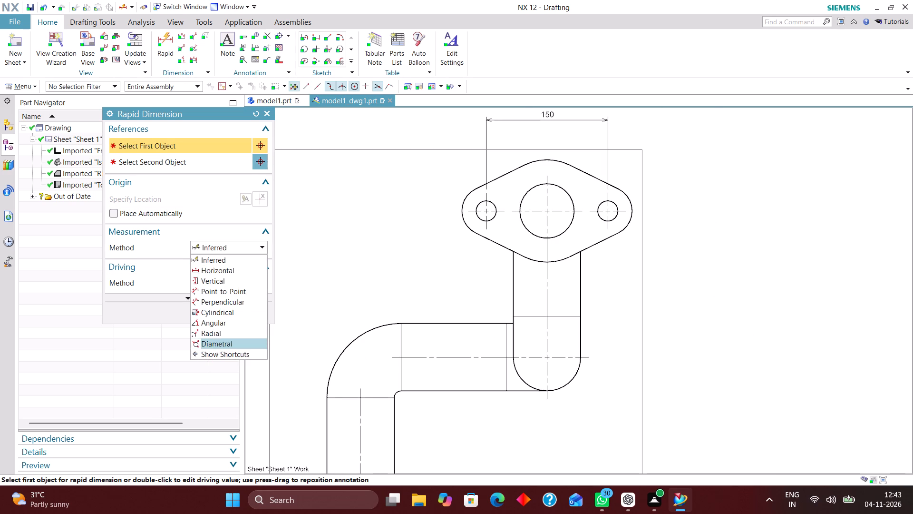
left_click(229, 333)
scroll(561, 267, "up", 2)
left_click(553, 256)
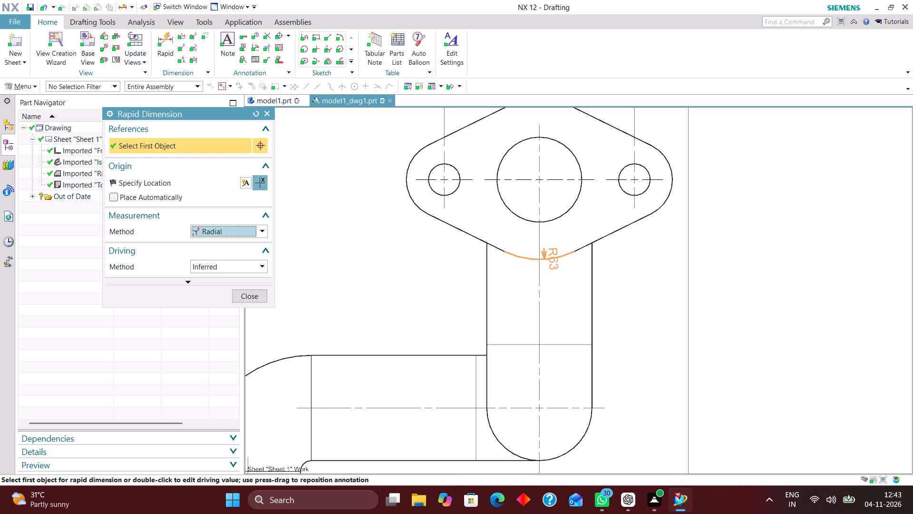
left_click(655, 327)
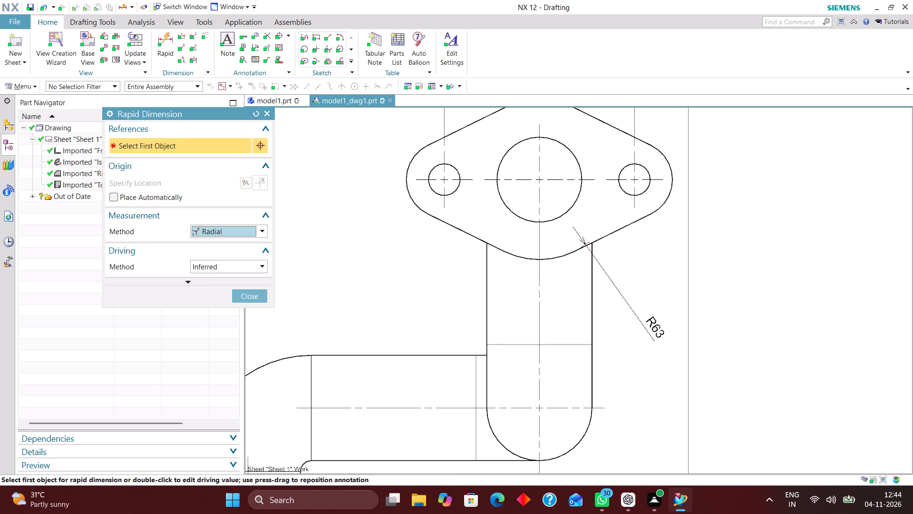
scroll(413, 194, "up", 1)
left_click(408, 195)
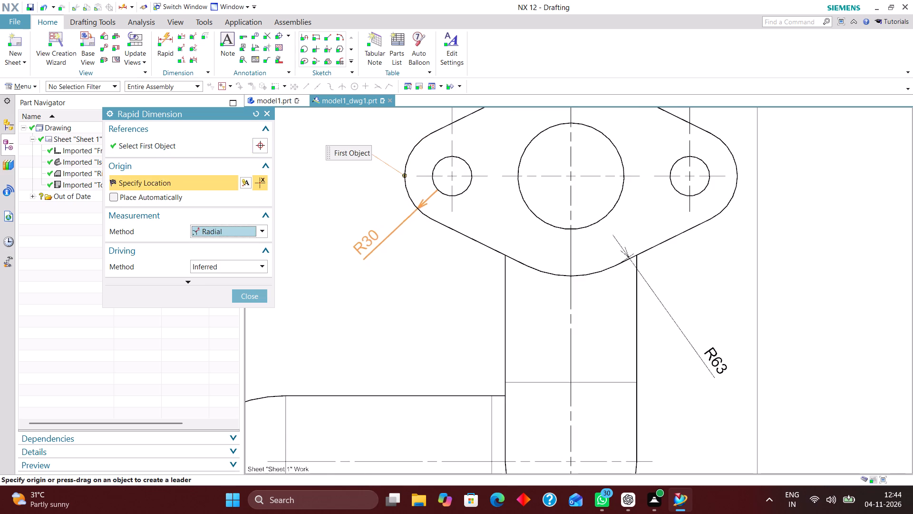
left_click(363, 239)
Add Diametral dimensions to the oval flange's central bore and its right bolt hole, placed outside the outline, and finish dimensioning.
scroll(351, 308, "down", 3)
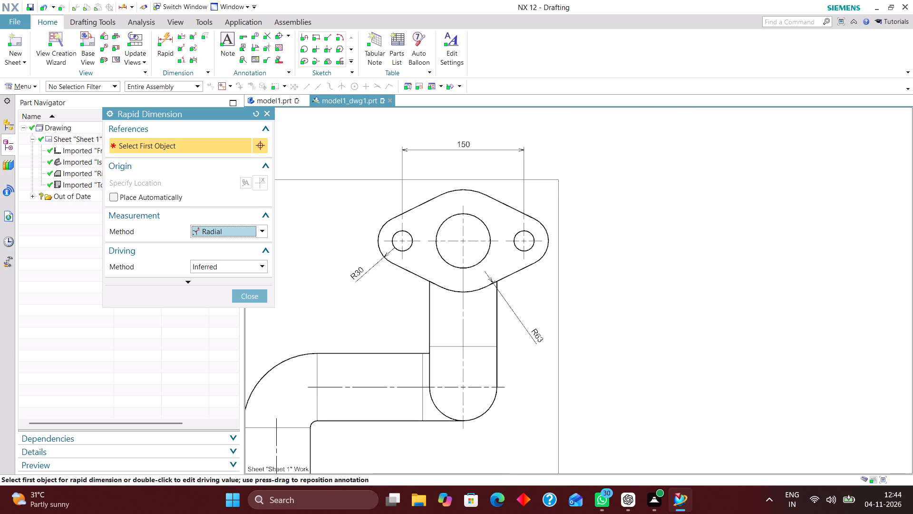
scroll(383, 248, "up", 2)
left_click(256, 230)
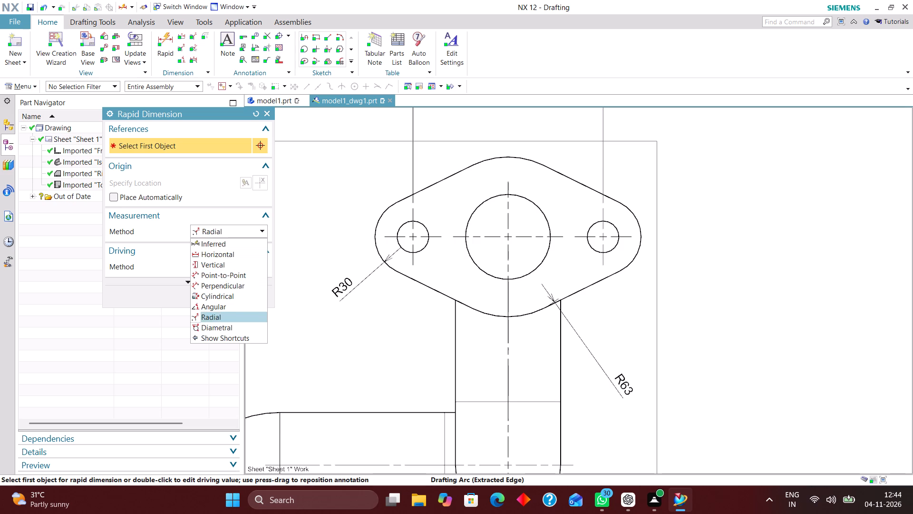
left_click(234, 327)
left_click(539, 210)
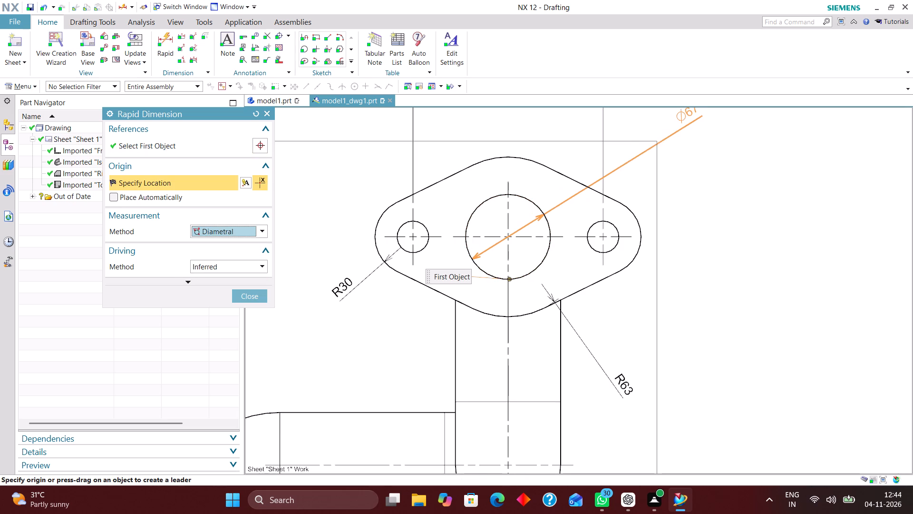
scroll(675, 245, "down", 1)
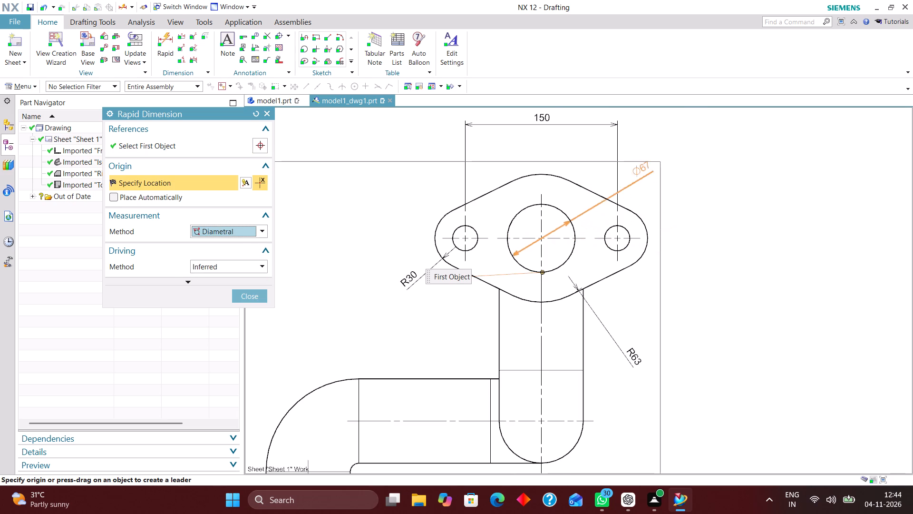
left_click(632, 139)
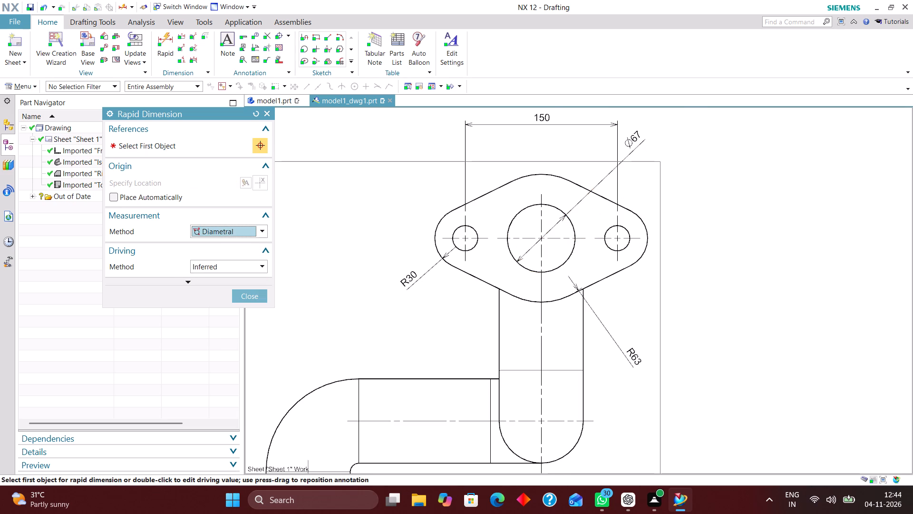
scroll(623, 277, "up", 1)
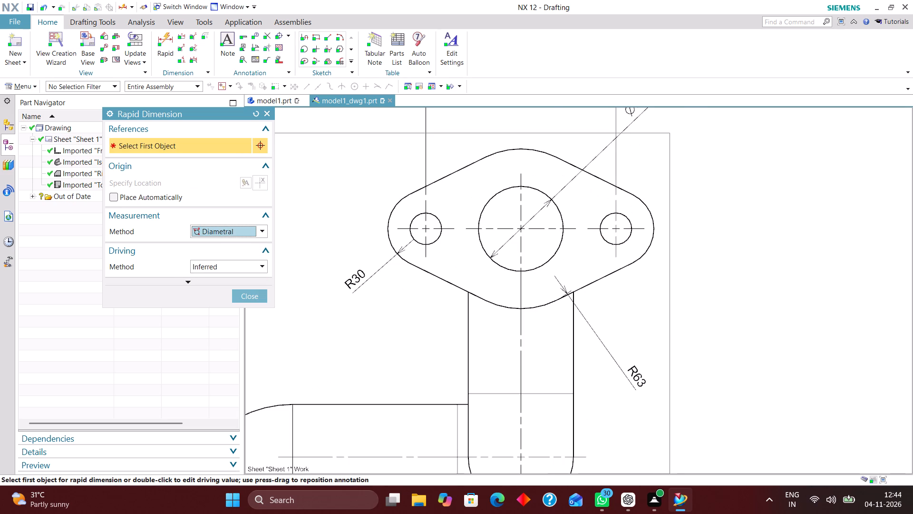
left_click(628, 238)
left_click(709, 274)
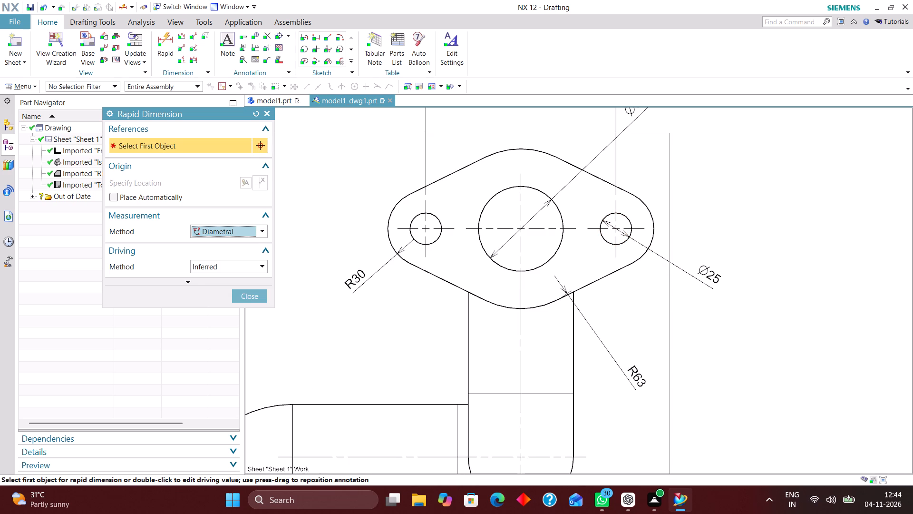
left_click(245, 295)
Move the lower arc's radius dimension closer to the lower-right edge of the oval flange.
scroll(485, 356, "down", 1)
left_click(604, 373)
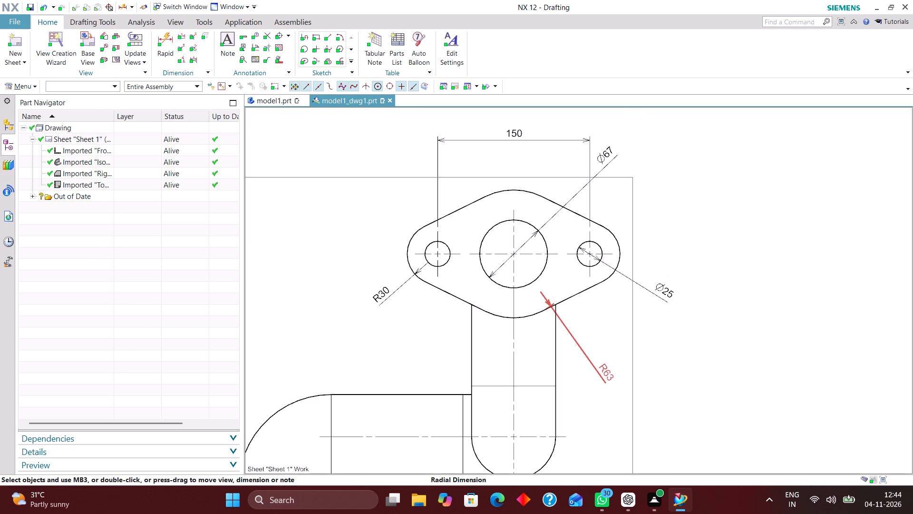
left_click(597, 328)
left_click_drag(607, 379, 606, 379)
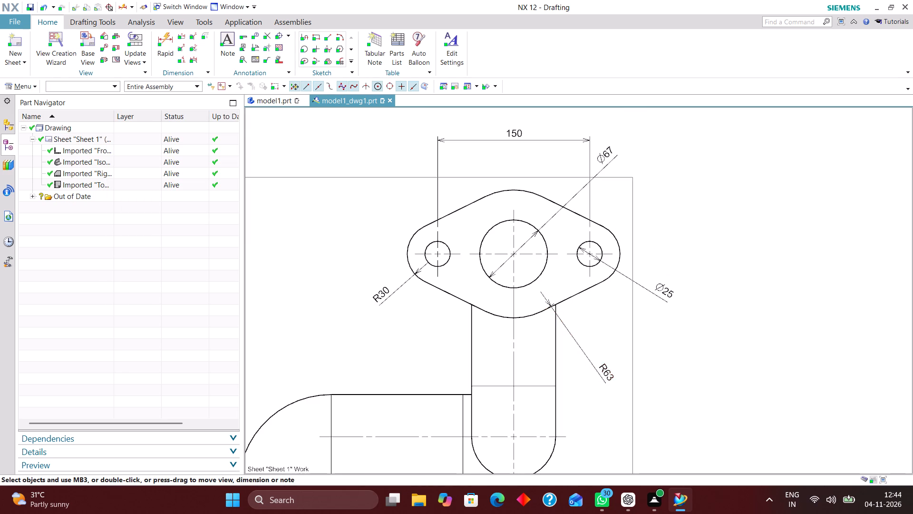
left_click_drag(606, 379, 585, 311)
Edit the lower arc's radius dimension so its line extends to the arc centre.
double_click(588, 314)
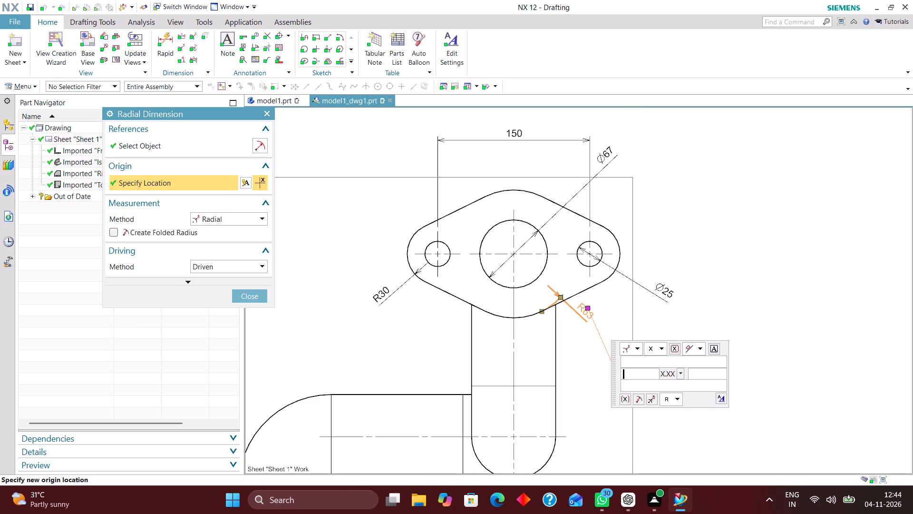
left_click(650, 396)
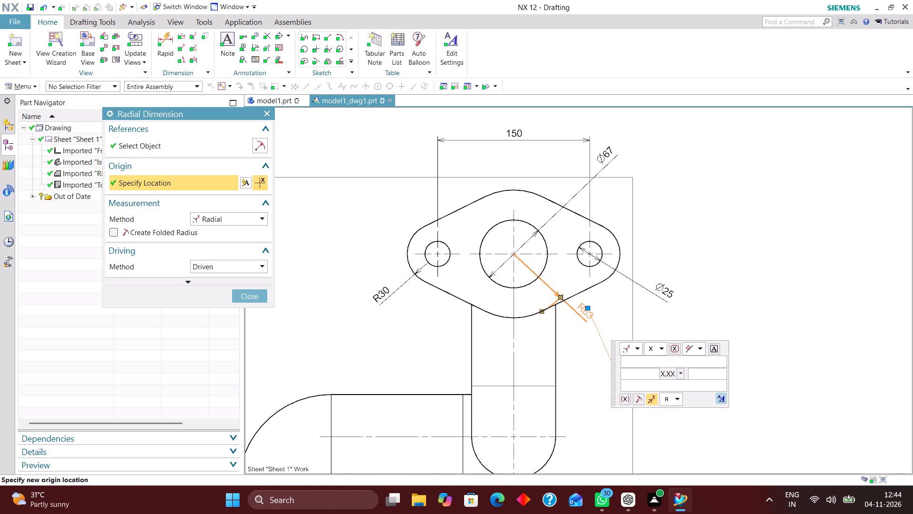
left_click(543, 310)
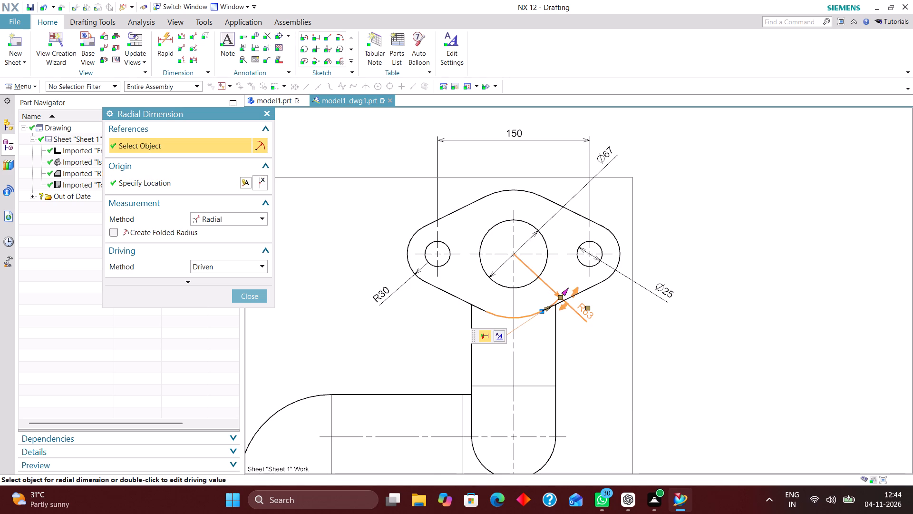
left_click(563, 295)
left_click(245, 293)
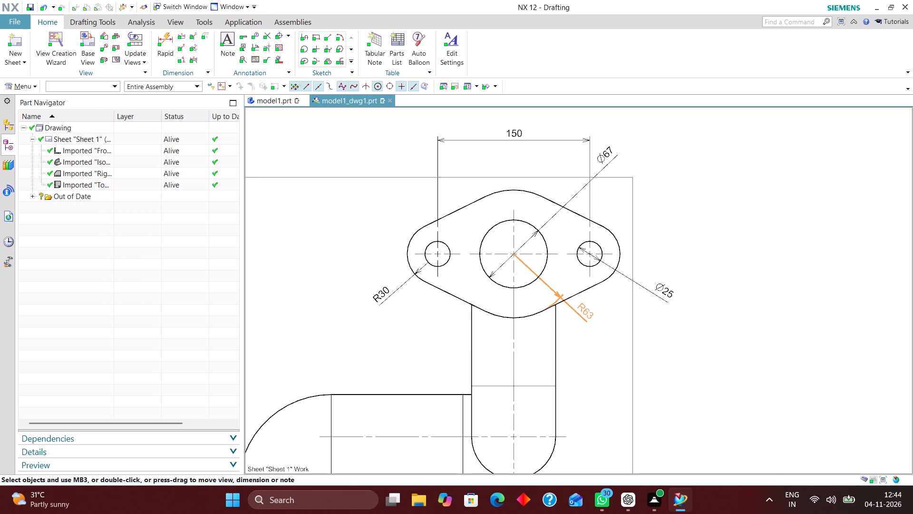
Set the arrowhead of the lower arc's radius dimension to Out.
double_click(591, 315)
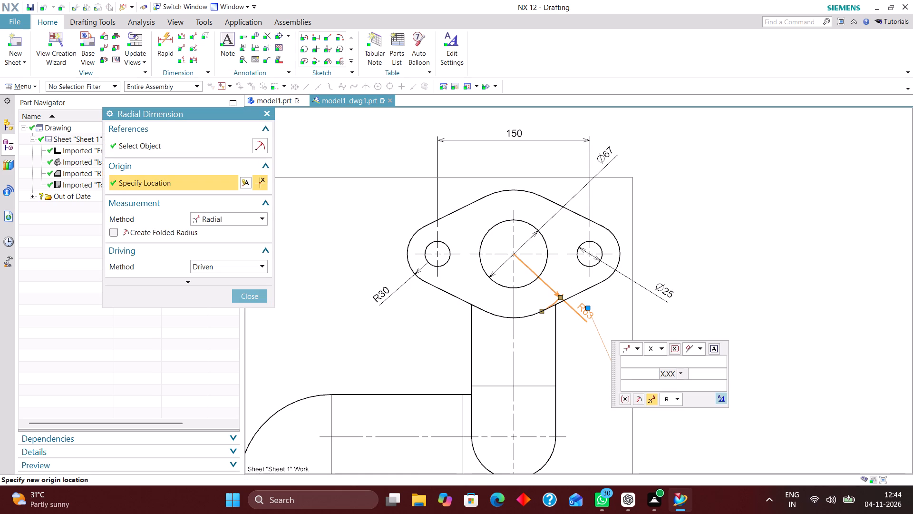
left_click(563, 297)
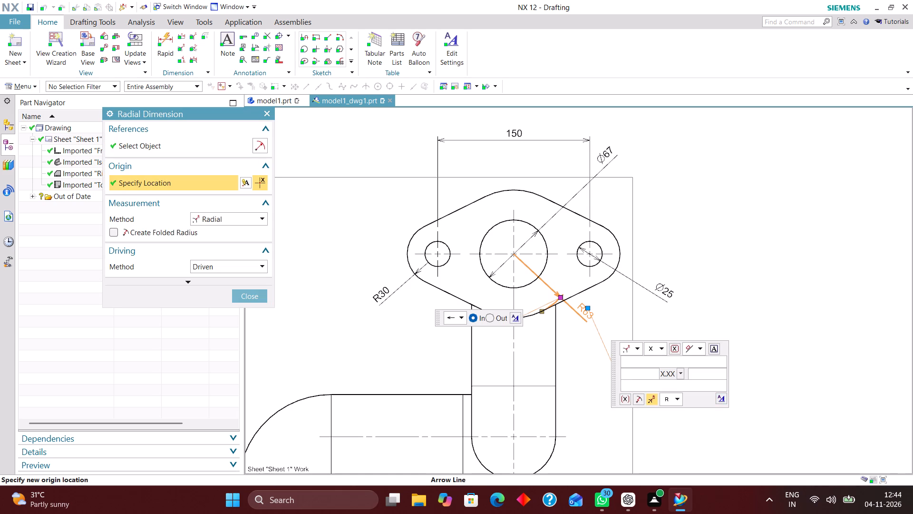
left_click(488, 318)
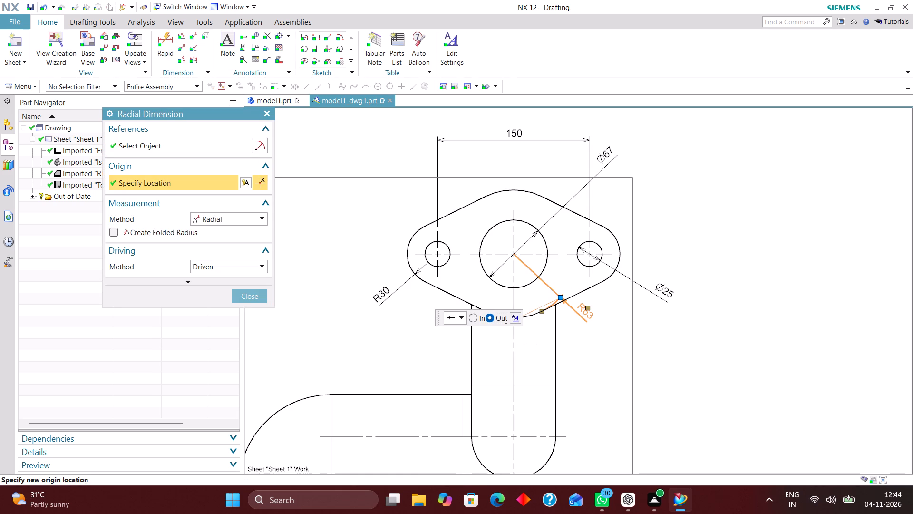
left_click(239, 297)
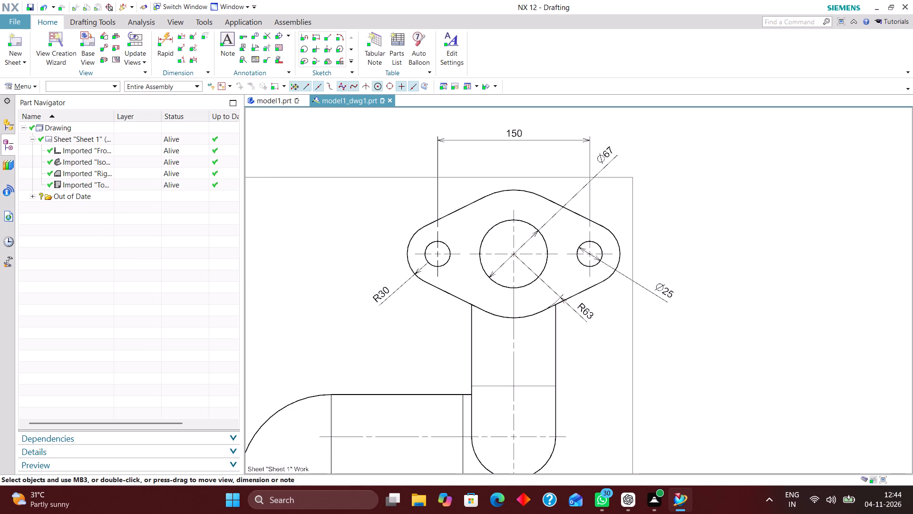
Change the lower arc's radius dimension to Horizontal Text orientation and position the text above its stub line.
double_click(590, 316)
left_click(721, 396)
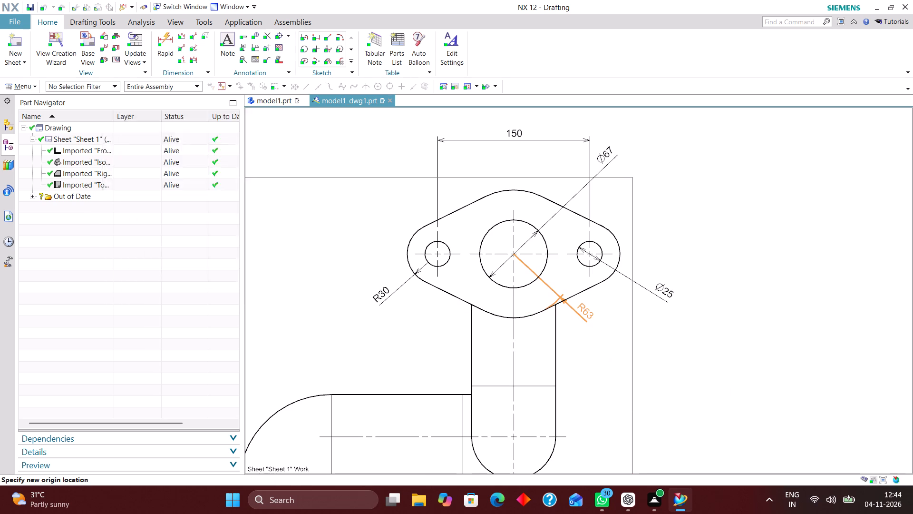
left_click(351, 161)
left_click(349, 170)
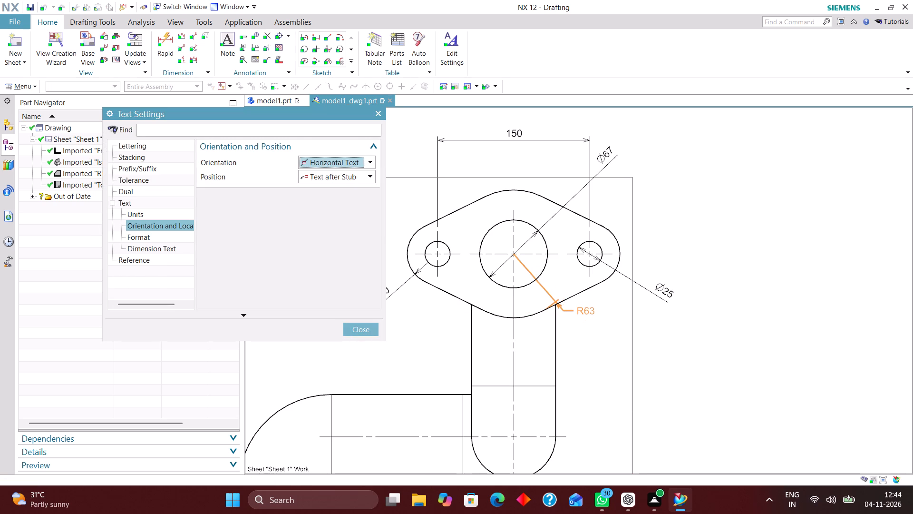
left_click(351, 177)
left_click(353, 197)
left_click(363, 326)
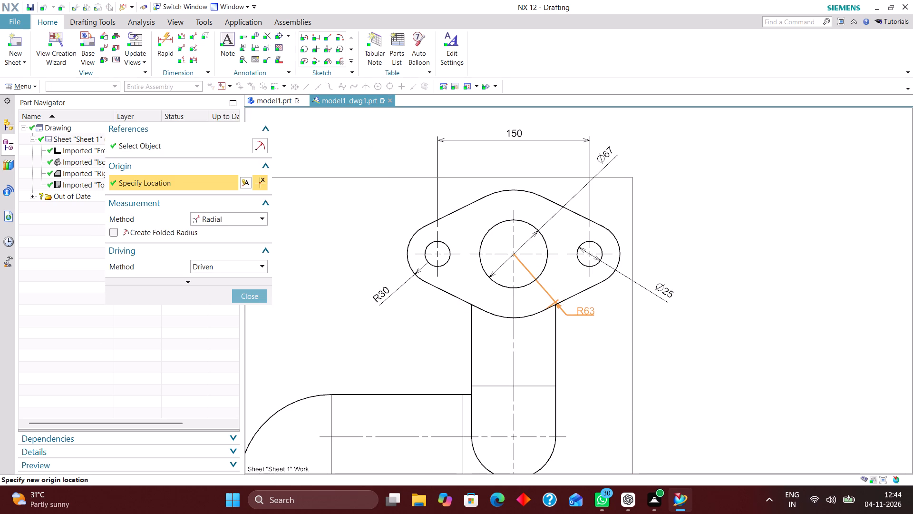
left_click(247, 293)
Reposition the lower arc's radius dimension outside the oval flange, below its lower-left edge and beside the vertical pipe.
left_click_drag(576, 315, 516, 319)
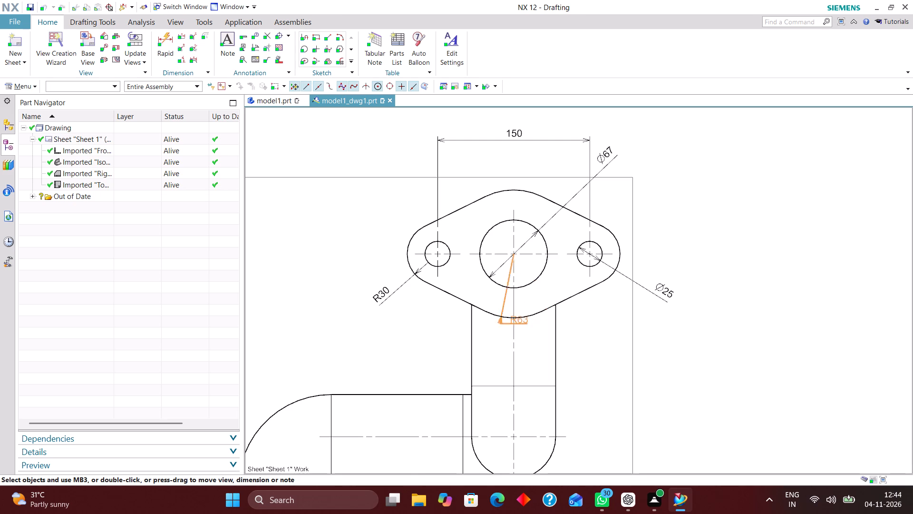
left_click_drag(516, 319, 442, 356)
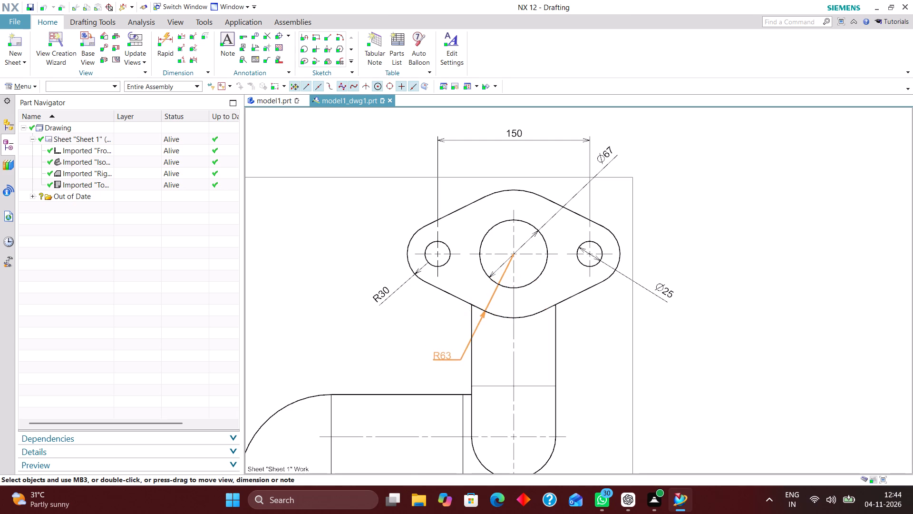
left_click_drag(442, 356, 431, 184)
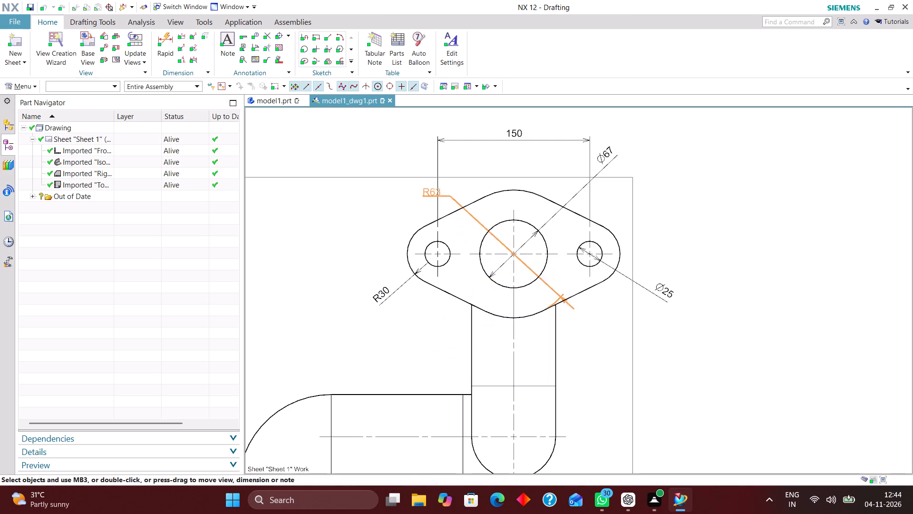
left_click_drag(431, 184, 465, 356)
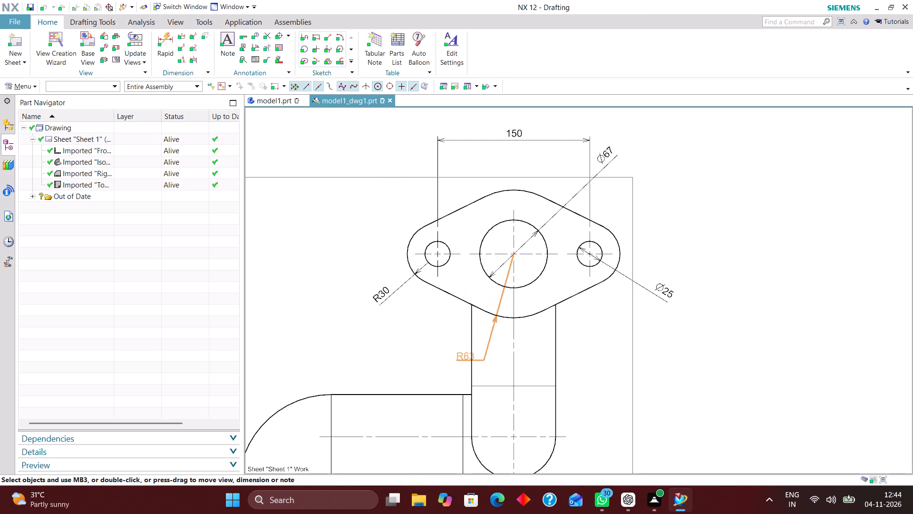
left_click_drag(465, 356, 443, 342)
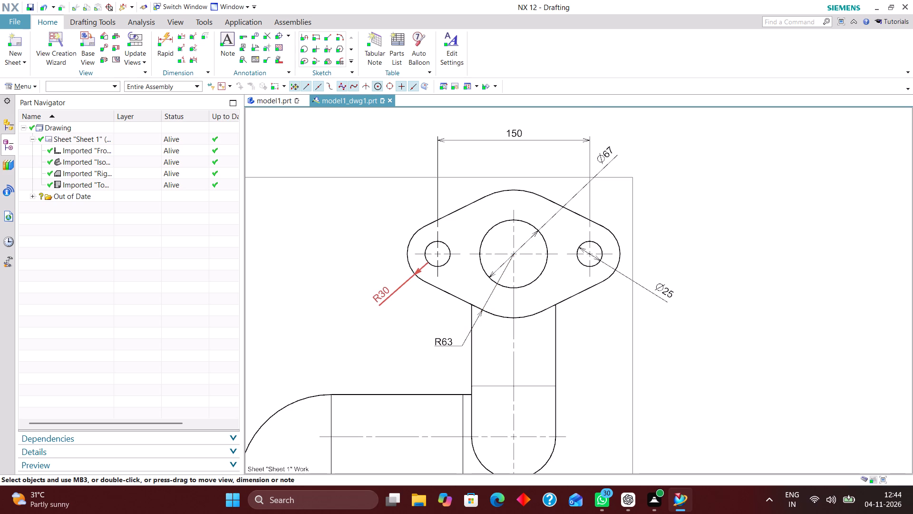
Set the small hole's Ø25 dimension to Horizontal Text above the stub line and place it below and to the right of the hole.
scroll(681, 297, "up", 2)
double_click(649, 292)
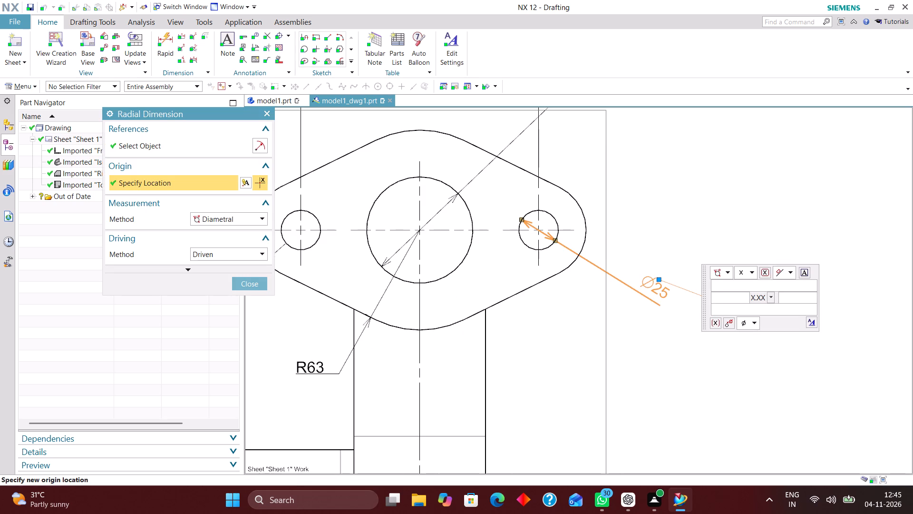
left_click(816, 324)
left_click(359, 168)
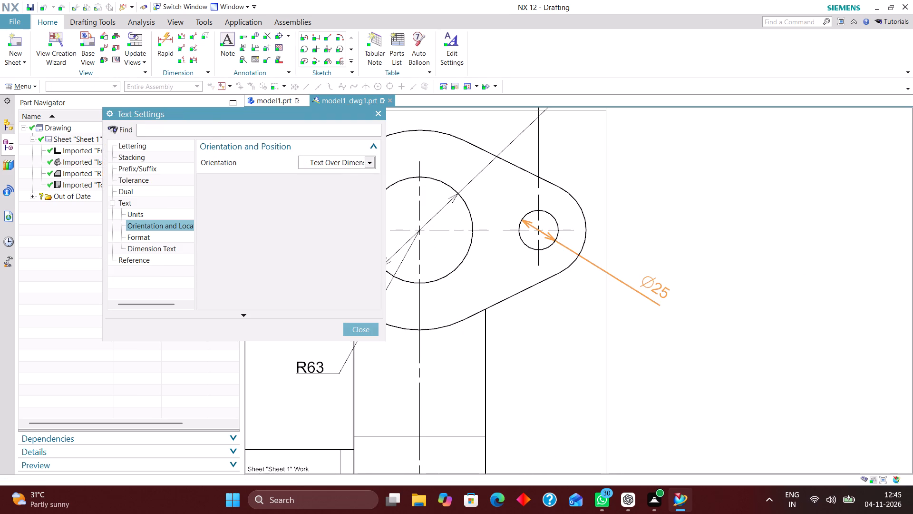
left_click(357, 177)
left_click(358, 179)
left_click(354, 196)
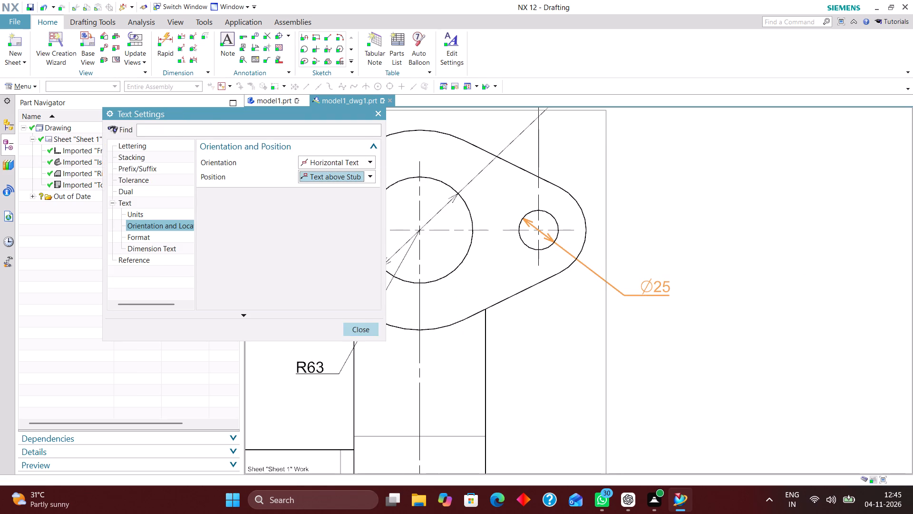
left_click(371, 331)
left_click(251, 285)
left_click_drag(651, 292, 648, 294)
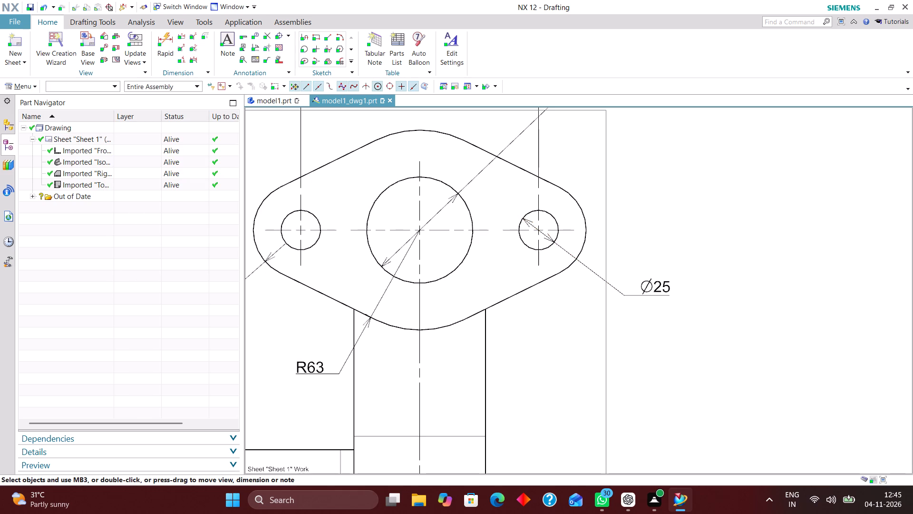
left_click_drag(648, 294, 612, 306)
Move the central bore's diameter dimension to the upper-left side of the oval flange.
scroll(704, 331, "down", 2)
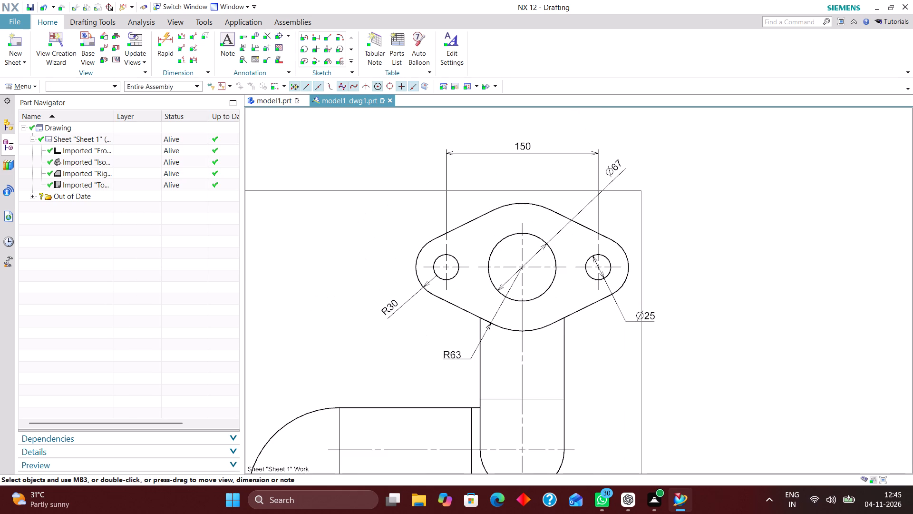
left_click_drag(613, 163, 401, 170)
left_click(405, 159)
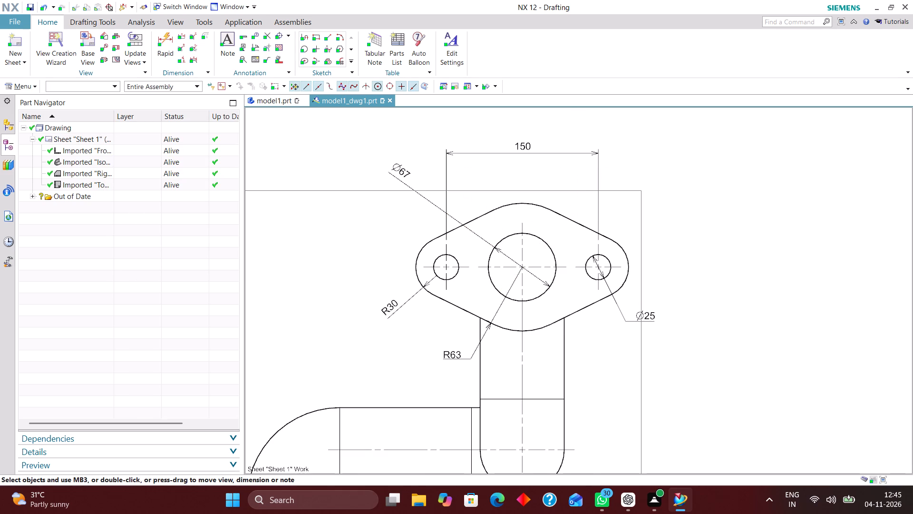
left_click(398, 171)
left_click(343, 200)
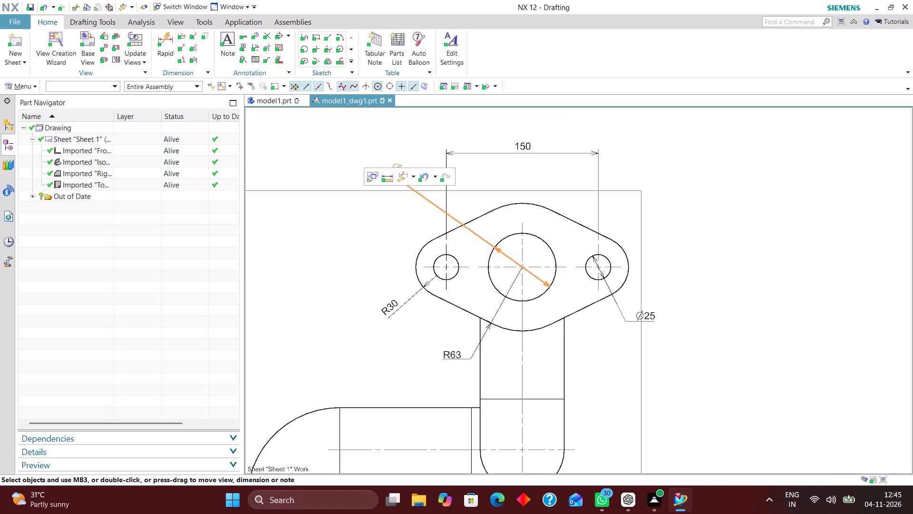
left_click(412, 139)
Set the central bore's diameter dimension to Horizontal Text above the stub line and lower it slightly beside the flange.
double_click(397, 169)
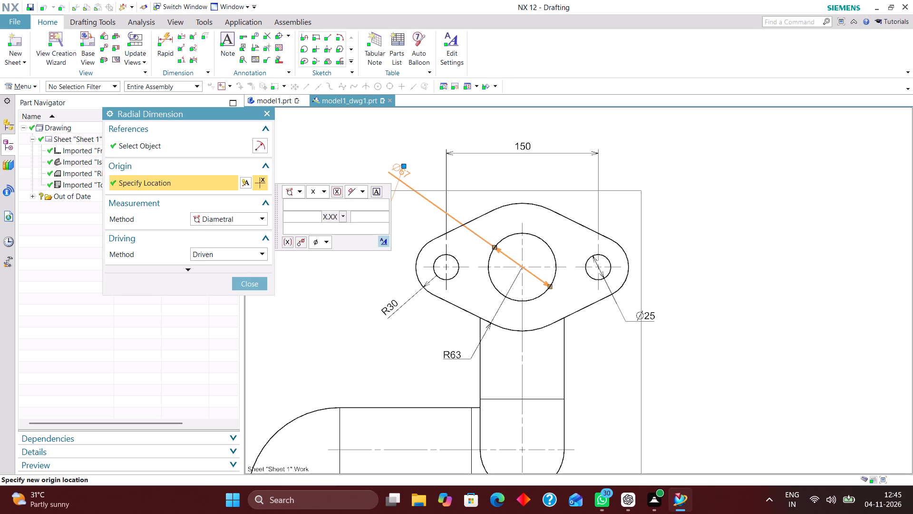
left_click(379, 240)
left_click(339, 162)
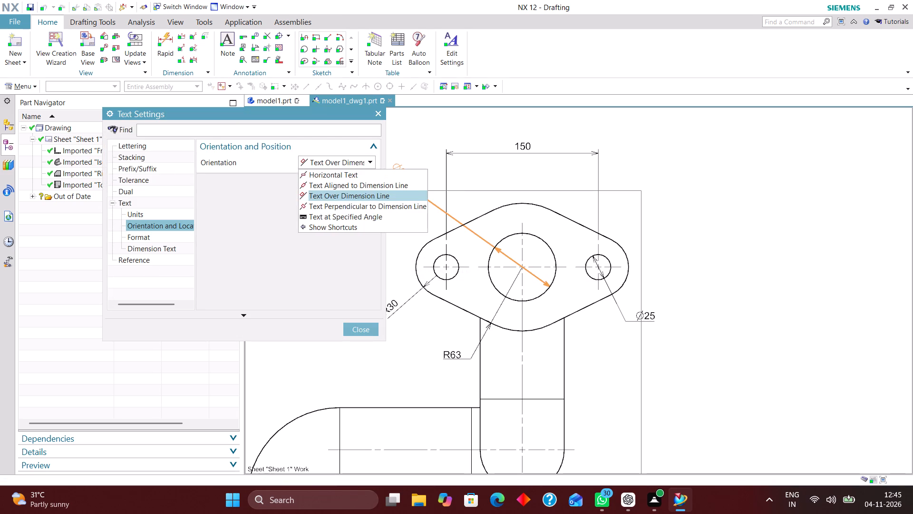
left_click(340, 171)
left_click(345, 176)
left_click(347, 200)
left_click(369, 329)
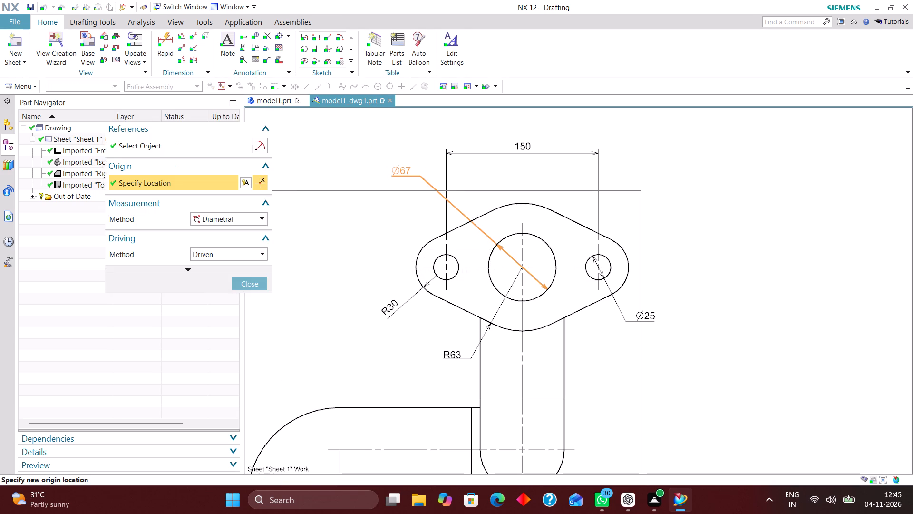
left_click(255, 283)
left_click_drag(403, 171, 387, 196)
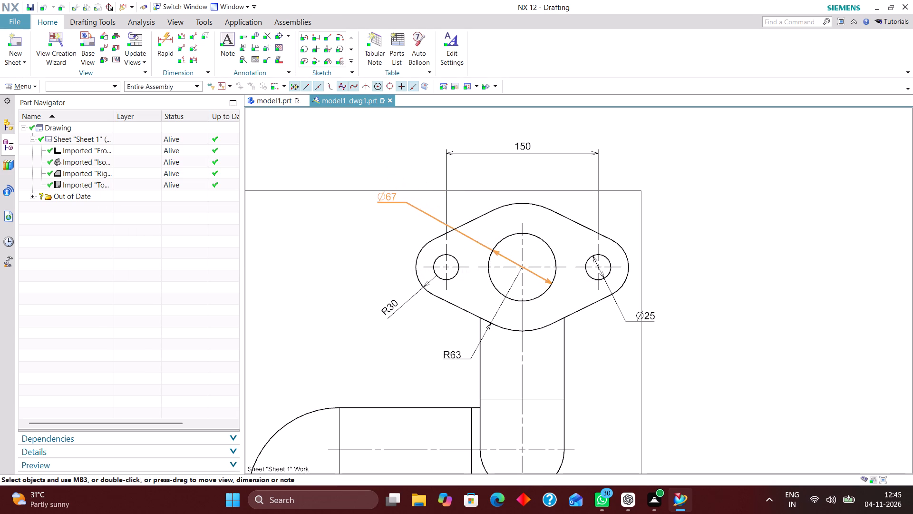
left_click_drag(387, 196, 389, 196)
Move the end arc's radius dimension farther outside the oval flange and extend its line to the arc centre.
left_click_drag(388, 310, 367, 305)
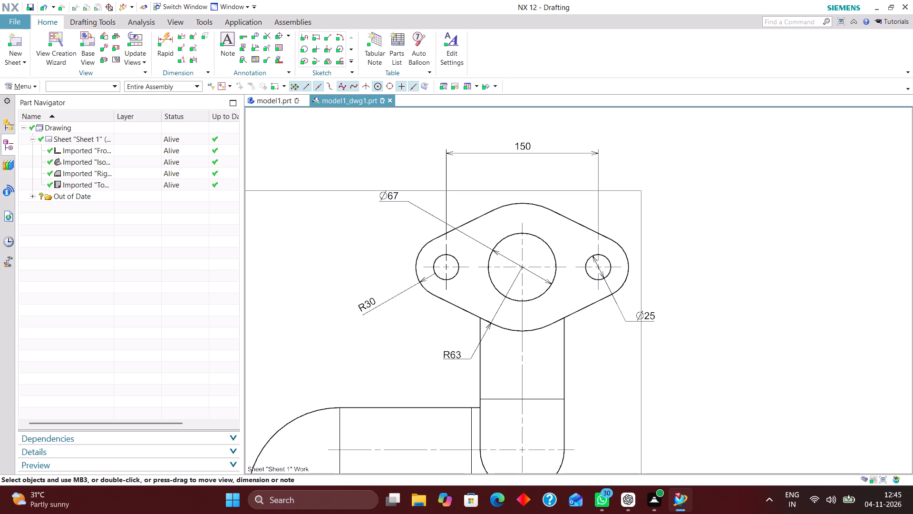
double_click(369, 304)
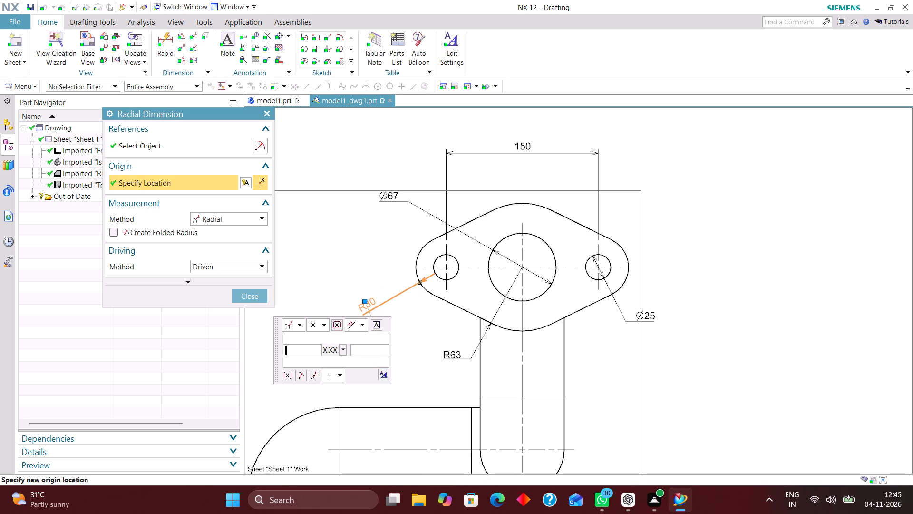
left_click(316, 375)
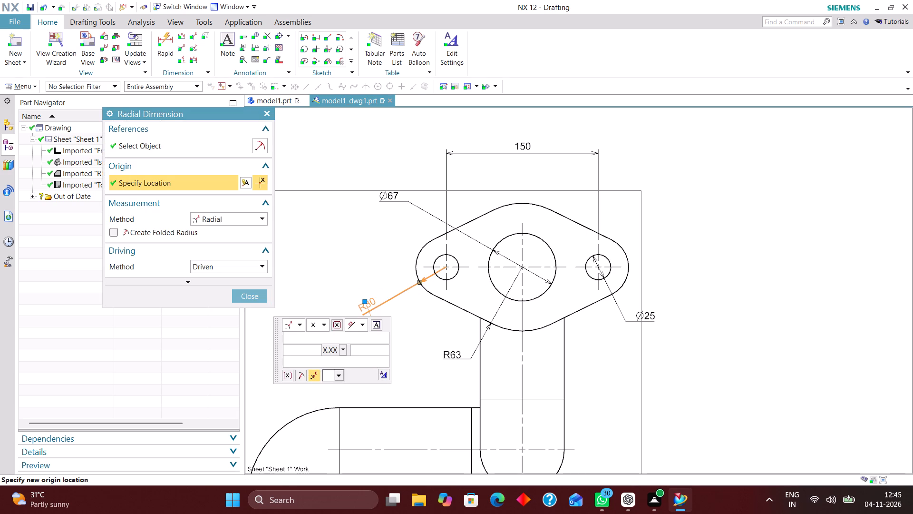
Change the end arc's radius dimension to Horizontal Text orientation above the stub line and shift it slightly up and outward.
left_click(382, 375)
left_click(365, 163)
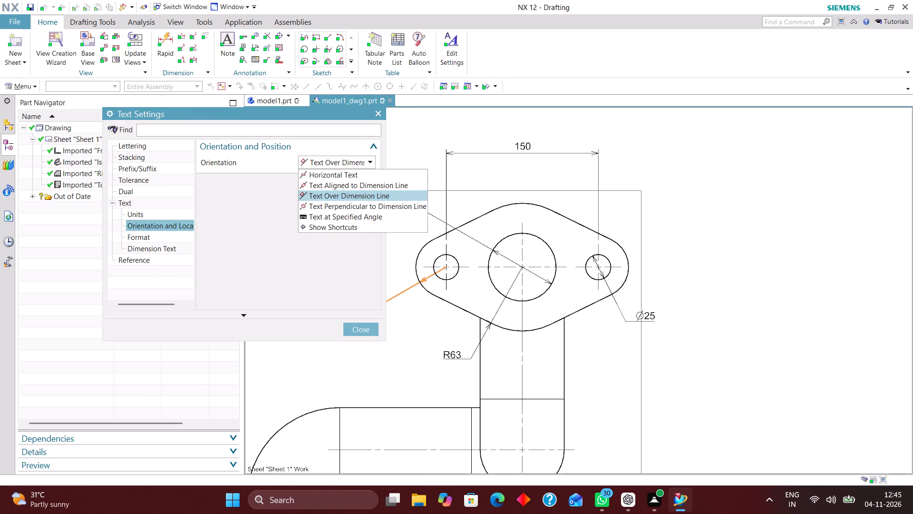
left_click(362, 172)
left_click(360, 179)
left_click(361, 198)
left_click(370, 328)
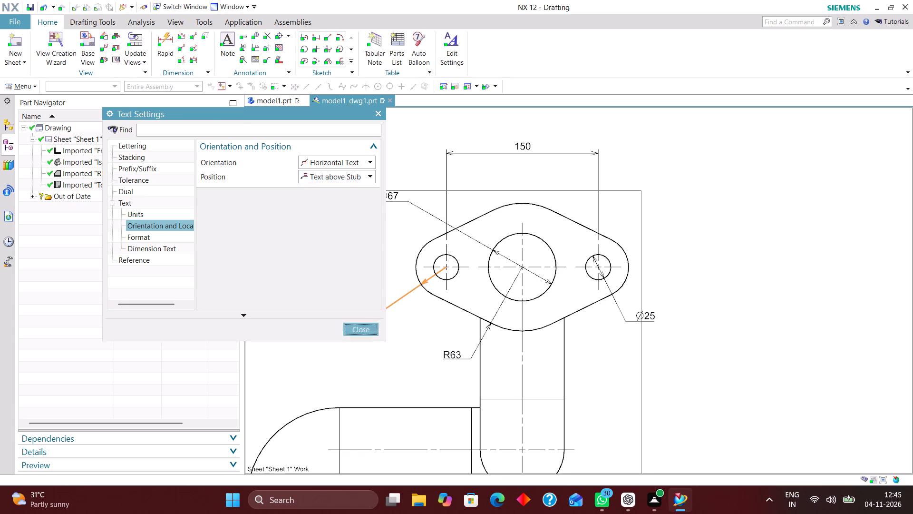
left_click(256, 293)
left_click_drag(368, 306, 358, 295)
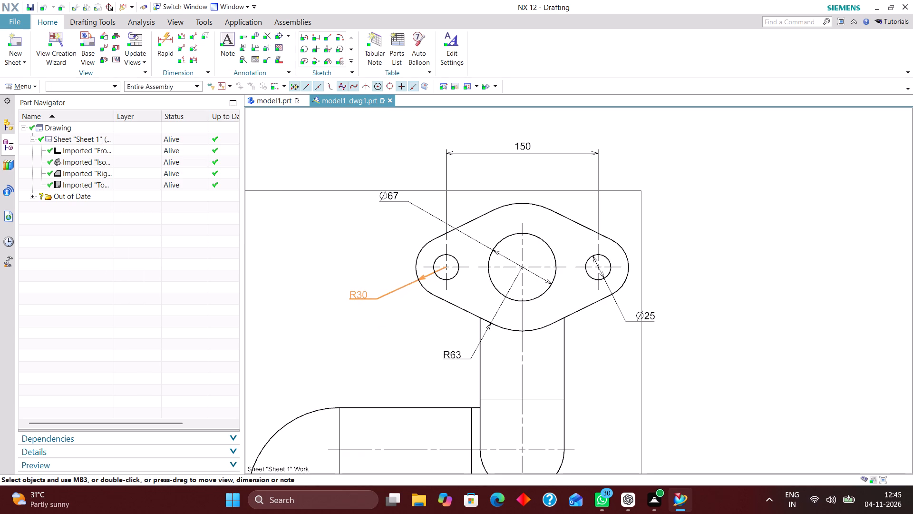
left_click_drag(358, 295, 350, 291)
Set the arrowhead of the end arc's radius dimension to Out and place the dimension just below and left of the flange's left lobe.
double_click(354, 293)
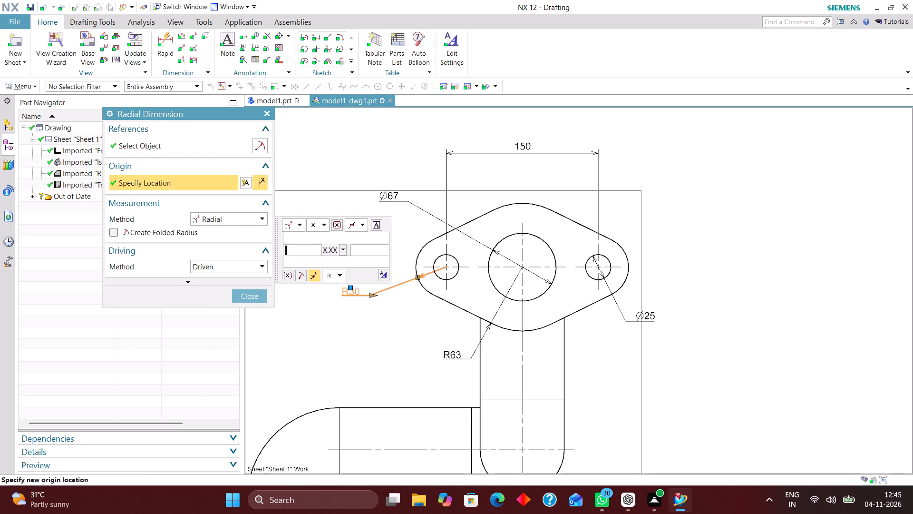
left_click(417, 278)
left_click(346, 208)
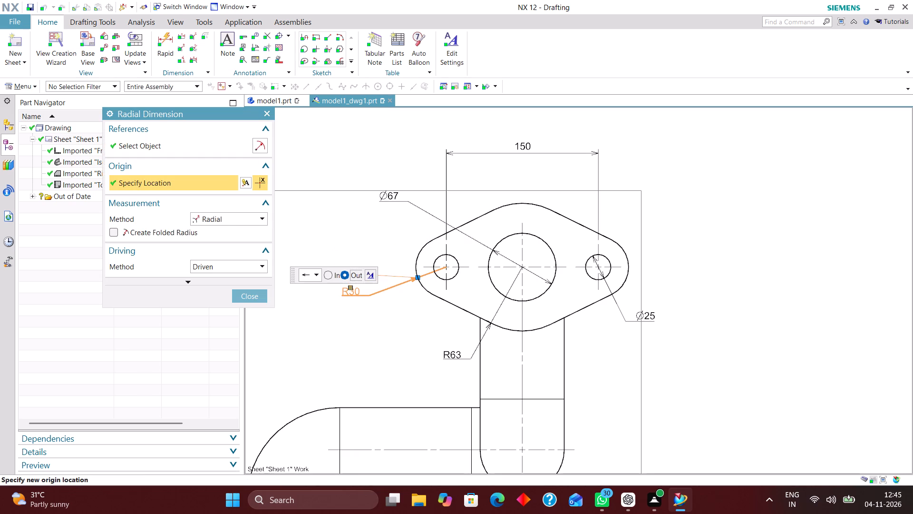
left_click(257, 297)
scroll(396, 270, "down", 1)
left_click_drag(359, 285, 377, 299)
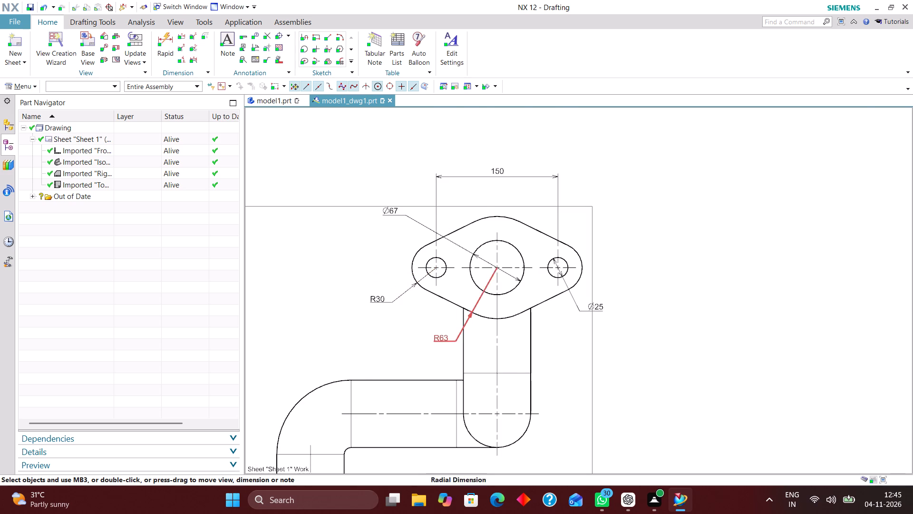
Examine the front, top and right views on the sheet for features that still need dimensions.
scroll(438, 354, "down", 1)
scroll(457, 257, "up", 2)
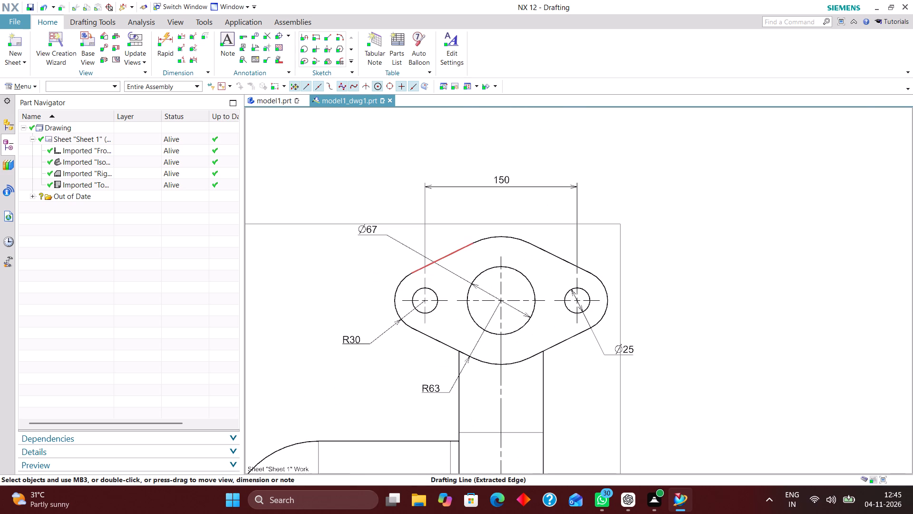
scroll(455, 250, "down", 5)
scroll(466, 310, "down", 2)
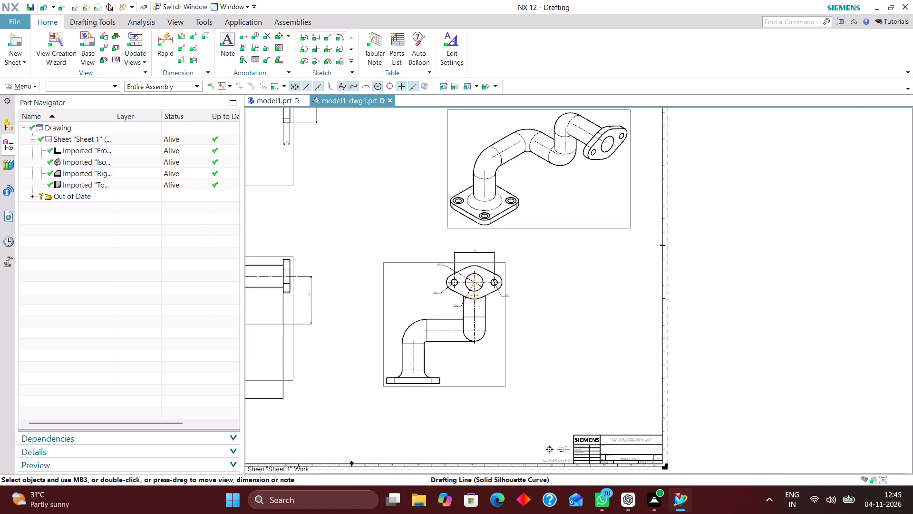
scroll(469, 319, "down", 1)
scroll(444, 369, "up", 4)
scroll(612, 308, "down", 3)
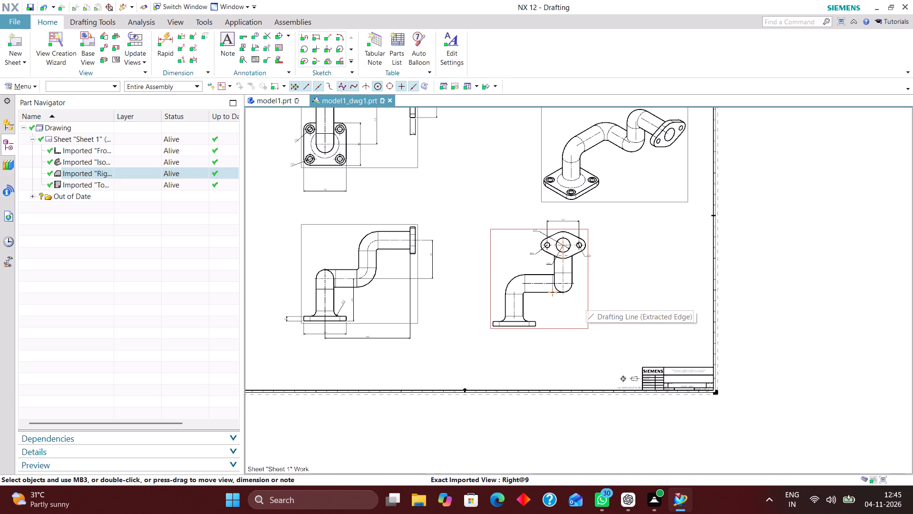
scroll(551, 313, "down", 1)
scroll(602, 282, "up", 2)
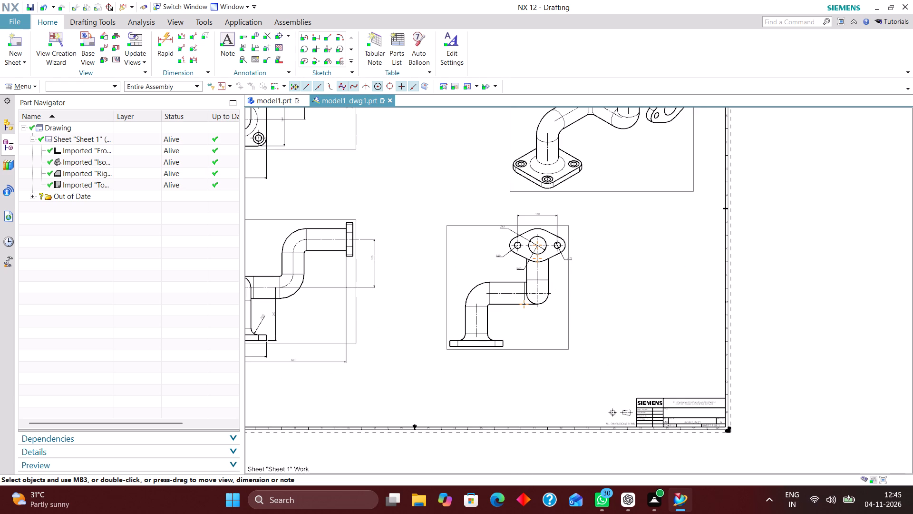
scroll(611, 316, "down", 2)
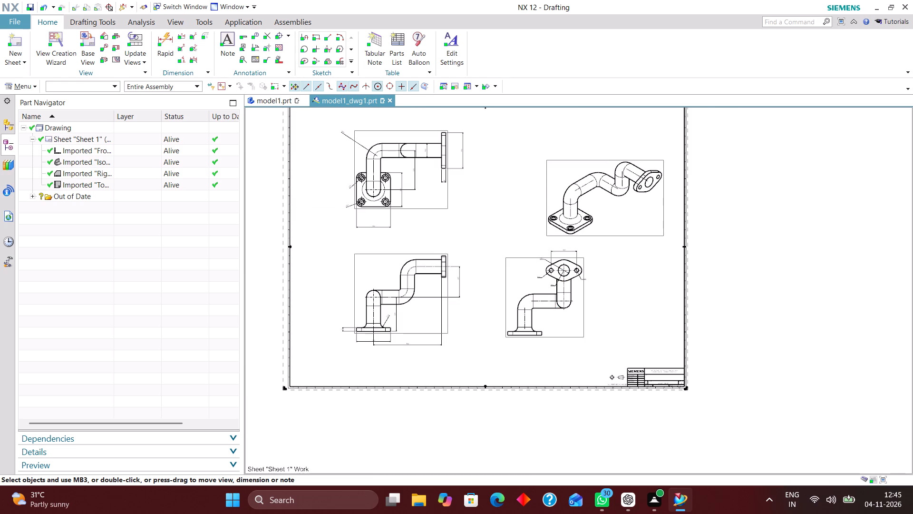
Dimension the base flange's overall width in the right view using Rapid Dimension with the Inferred method, placing it below the flange.
left_click(168, 37)
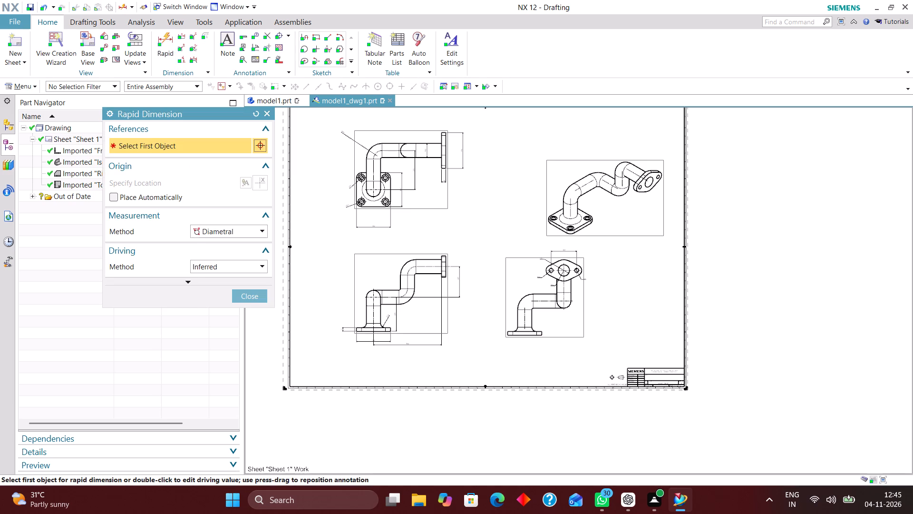
left_click(255, 231)
left_click(246, 238)
left_click(244, 243)
scroll(509, 332, "up", 6)
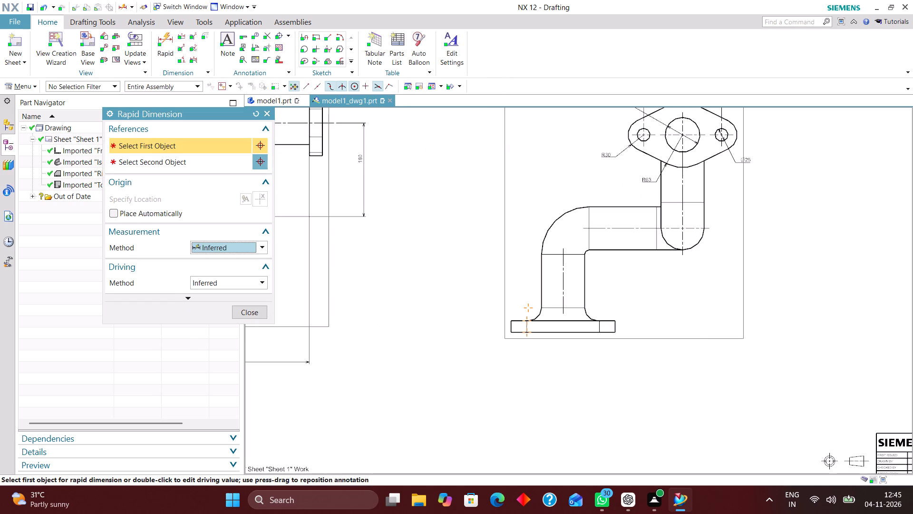
left_click(508, 333)
left_click(618, 335)
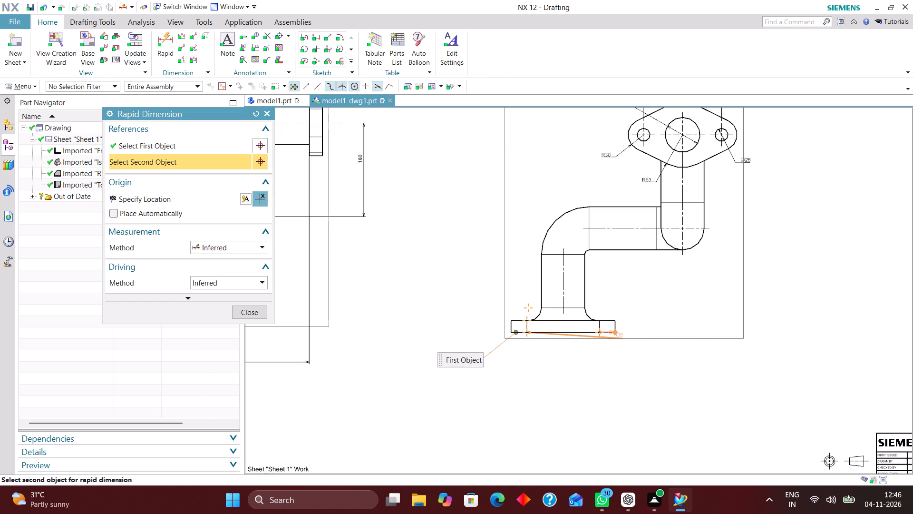
left_click(568, 367)
scroll(642, 367, "down", 1)
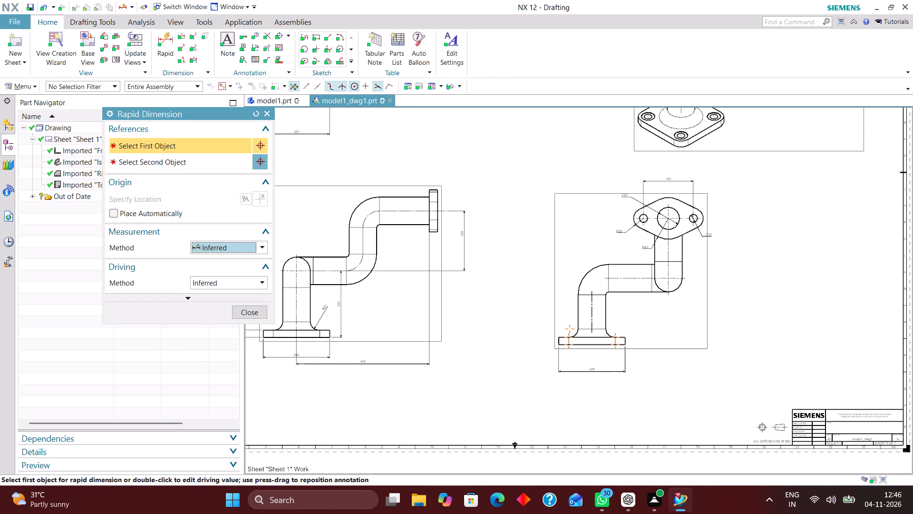
scroll(643, 367, "down", 1)
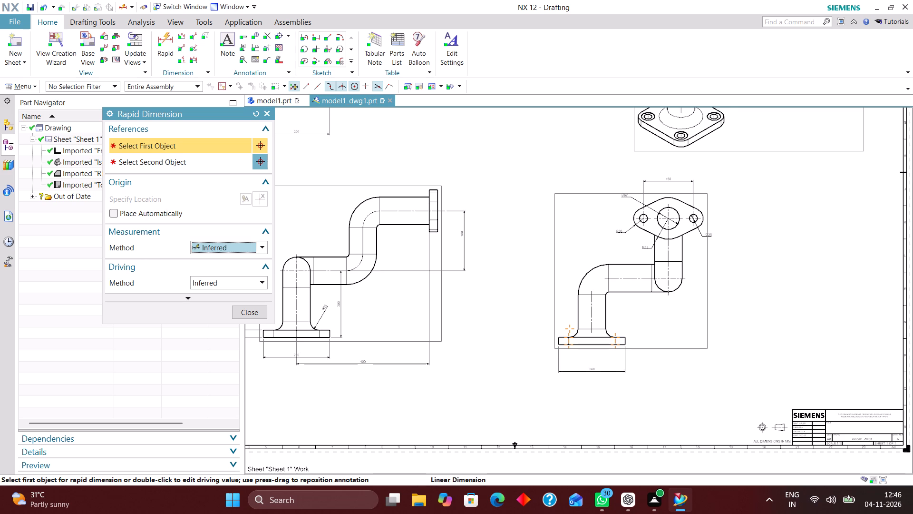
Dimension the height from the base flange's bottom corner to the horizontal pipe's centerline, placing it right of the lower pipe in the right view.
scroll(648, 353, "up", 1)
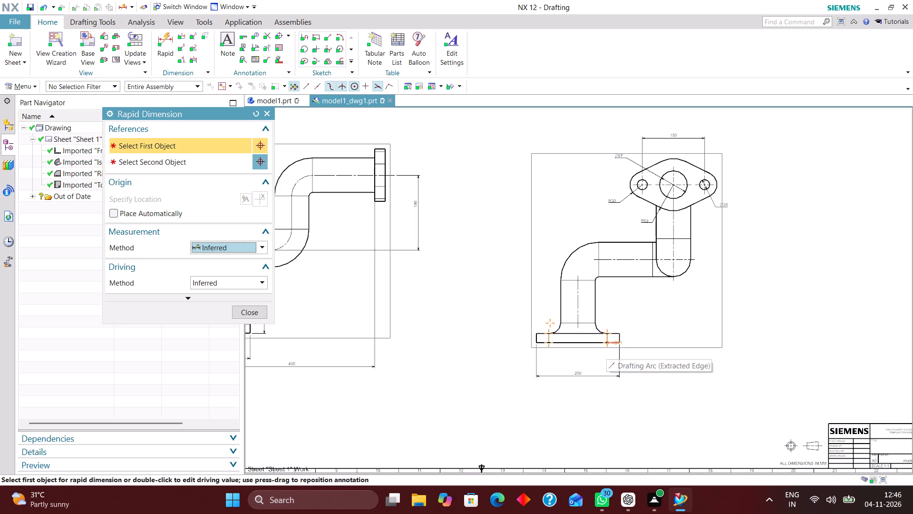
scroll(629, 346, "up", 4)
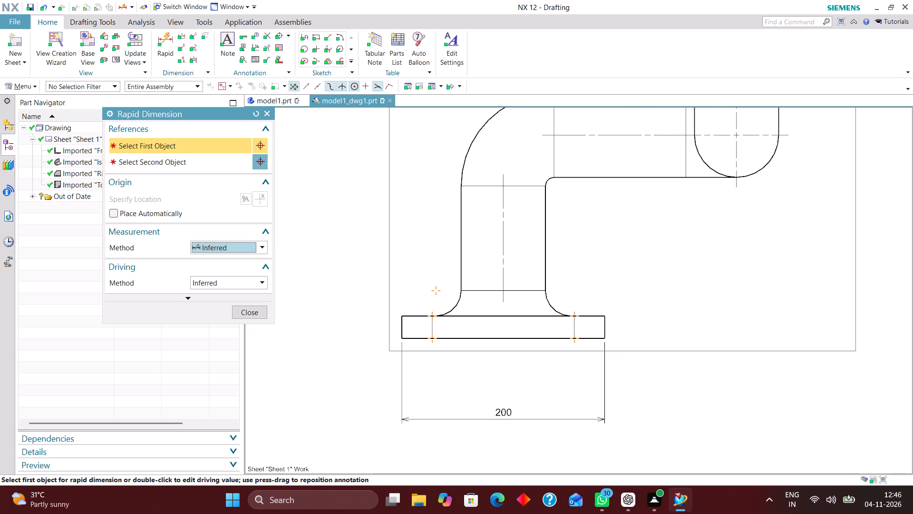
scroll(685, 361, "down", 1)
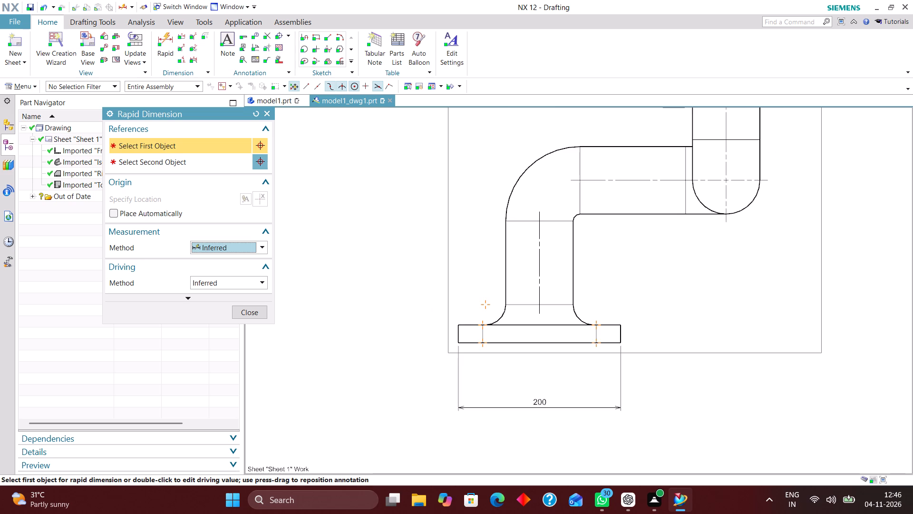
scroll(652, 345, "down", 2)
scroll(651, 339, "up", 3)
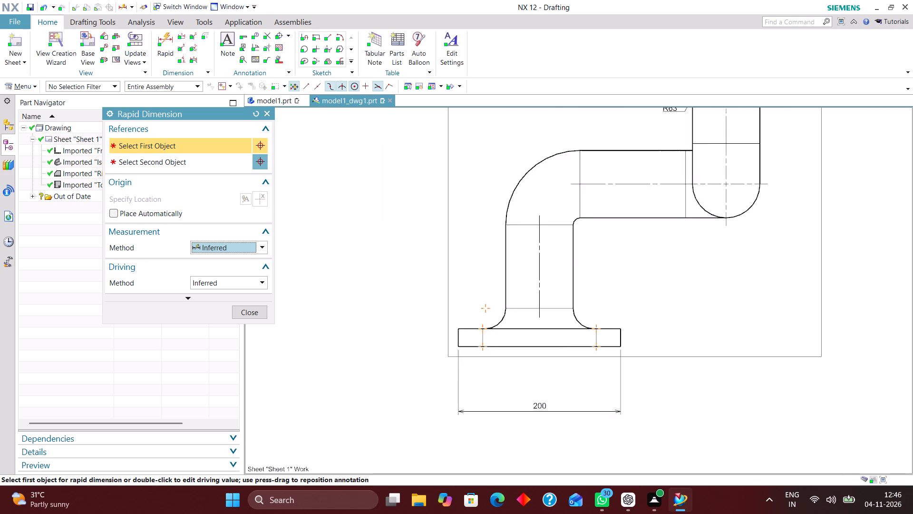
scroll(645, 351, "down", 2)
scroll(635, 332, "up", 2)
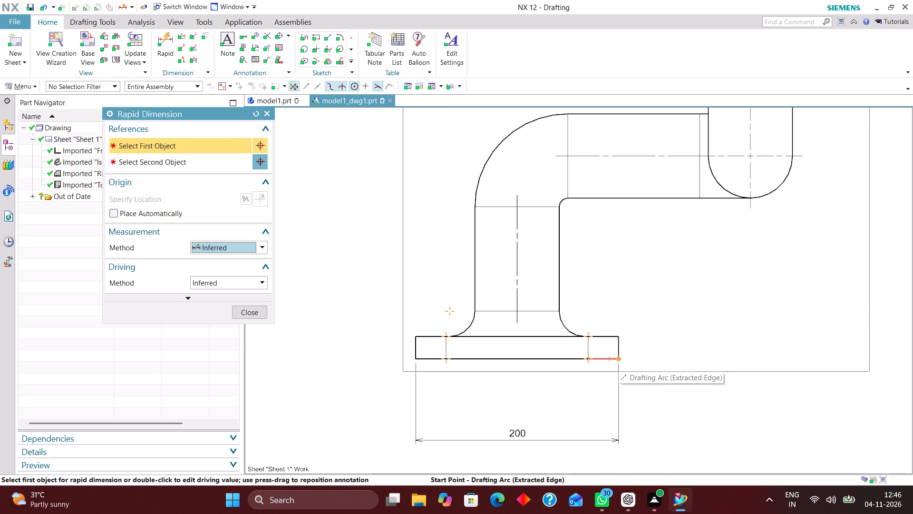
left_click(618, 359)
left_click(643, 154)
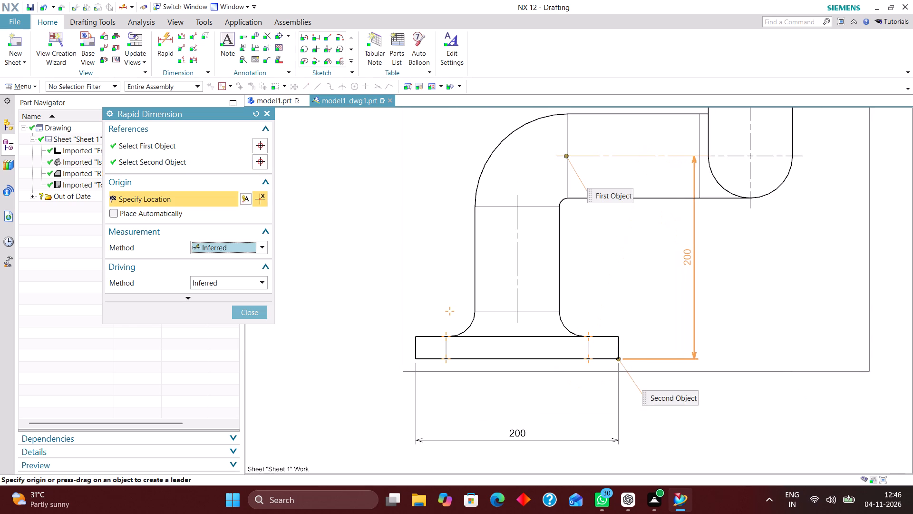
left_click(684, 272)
Dimension the horizontal distance from the base flange's right edge to the upper pipe's center, in line with the flange width dimension.
scroll(648, 293, "down", 4)
scroll(643, 323, "up", 1)
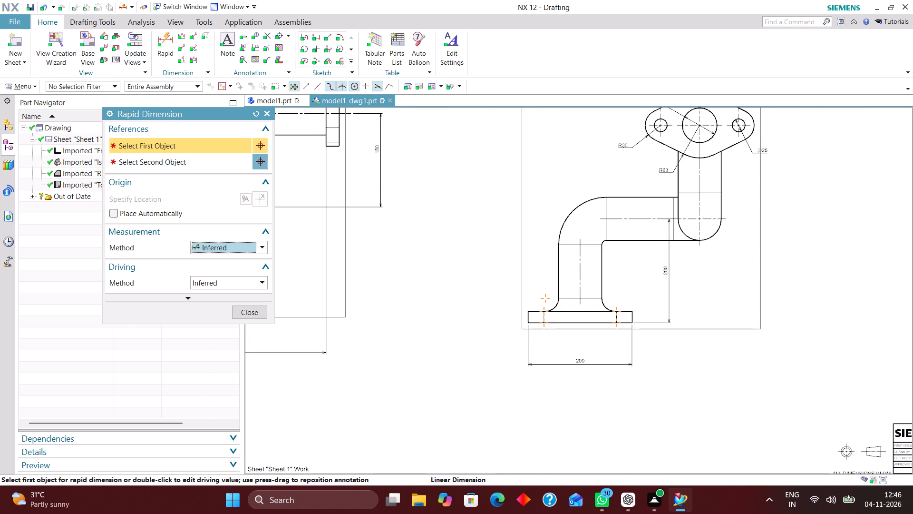
left_click(633, 324)
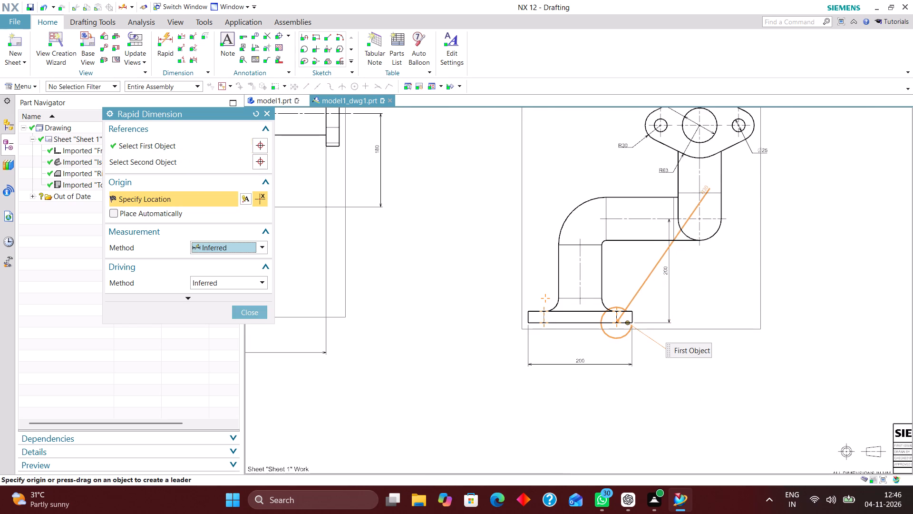
left_click(697, 194)
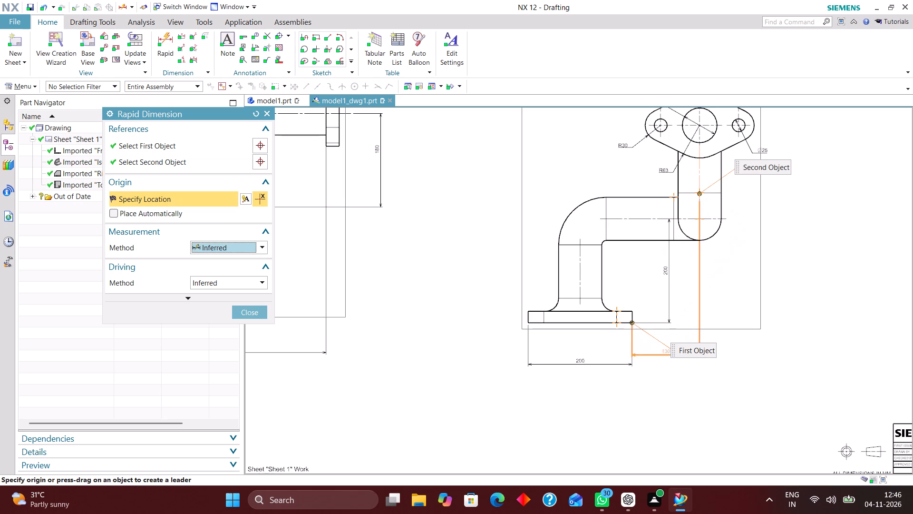
left_click(660, 362)
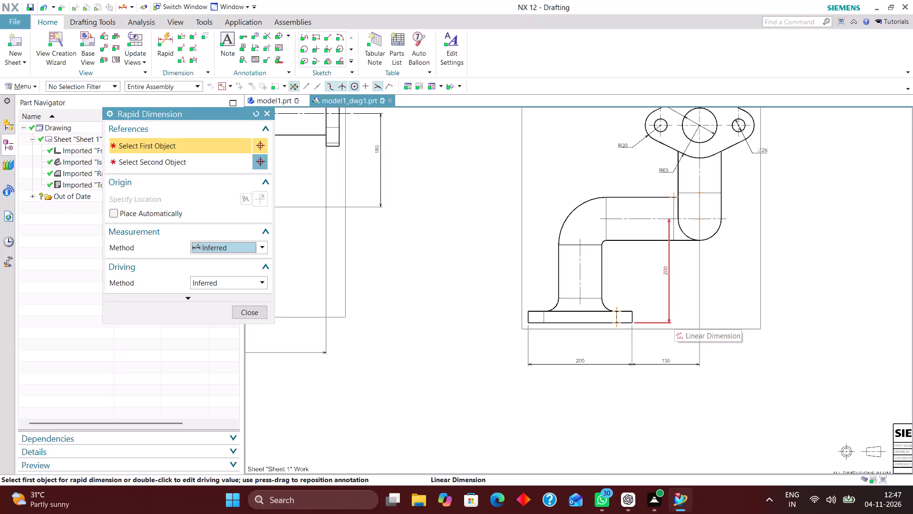
Examine the lower pipe, base flange and upper flange in the right view for dimensions still missing.
scroll(685, 349, "up", 3)
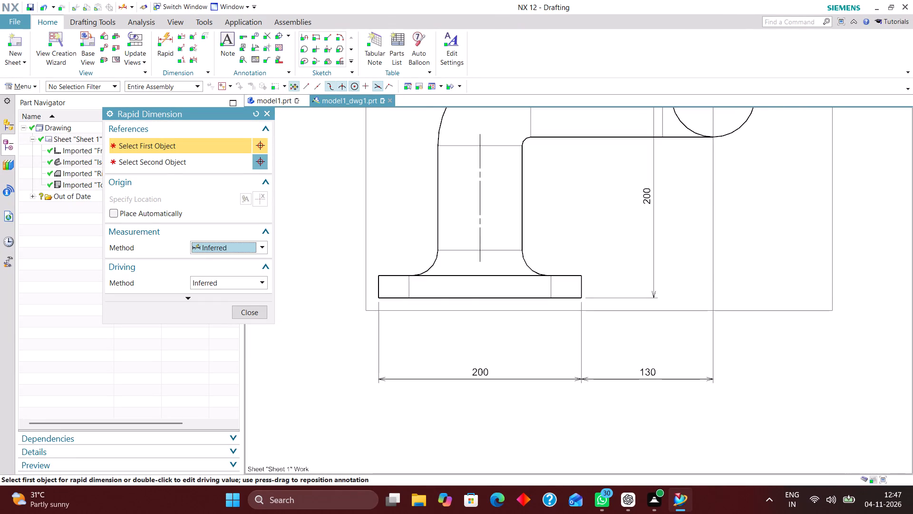
scroll(665, 378, "down", 2)
scroll(660, 310, "up", 3)
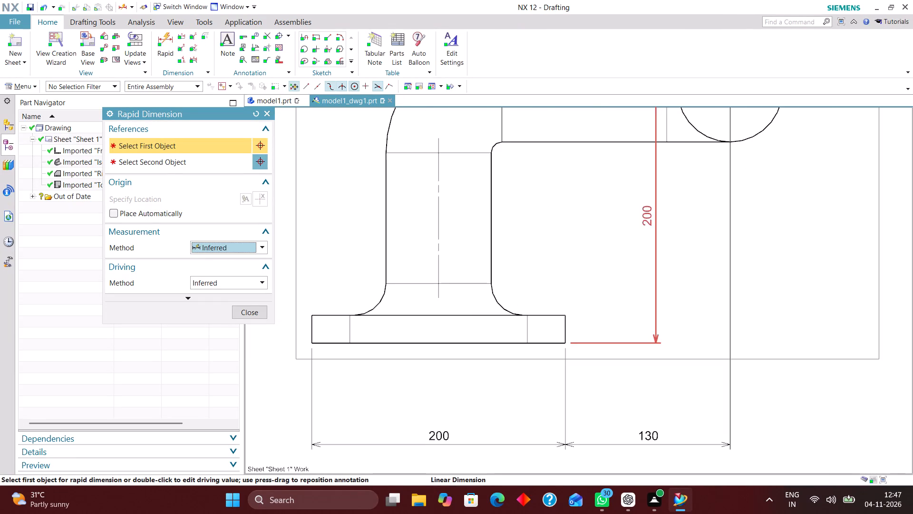
scroll(652, 325, "down", 2)
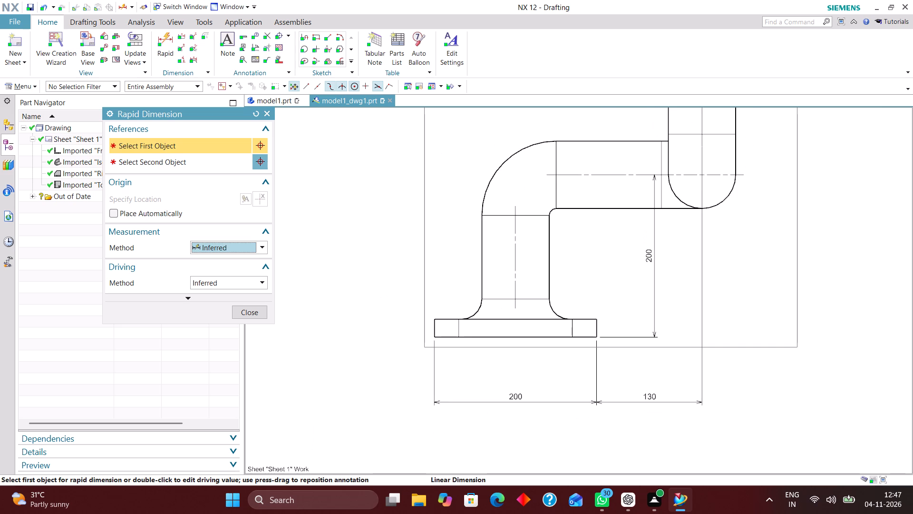
scroll(646, 317, "down", 1)
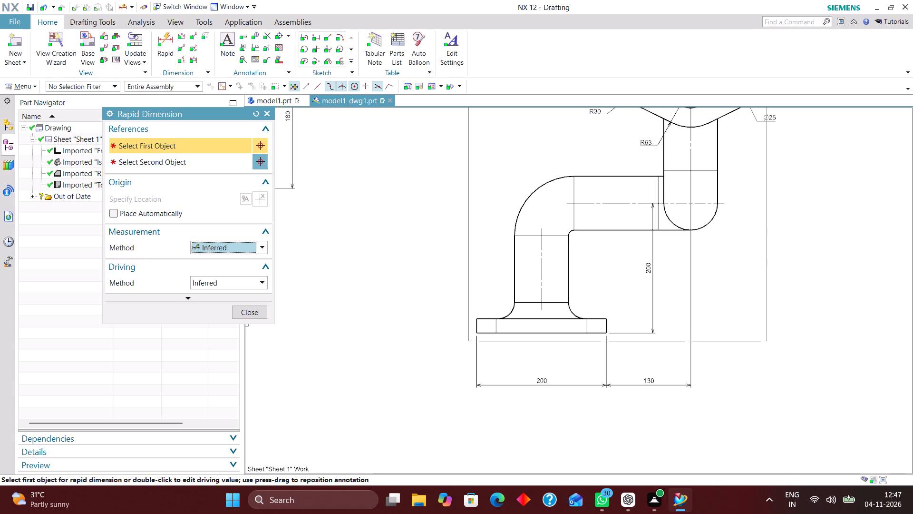
scroll(684, 332, "down", 1)
scroll(682, 323, "up", 2)
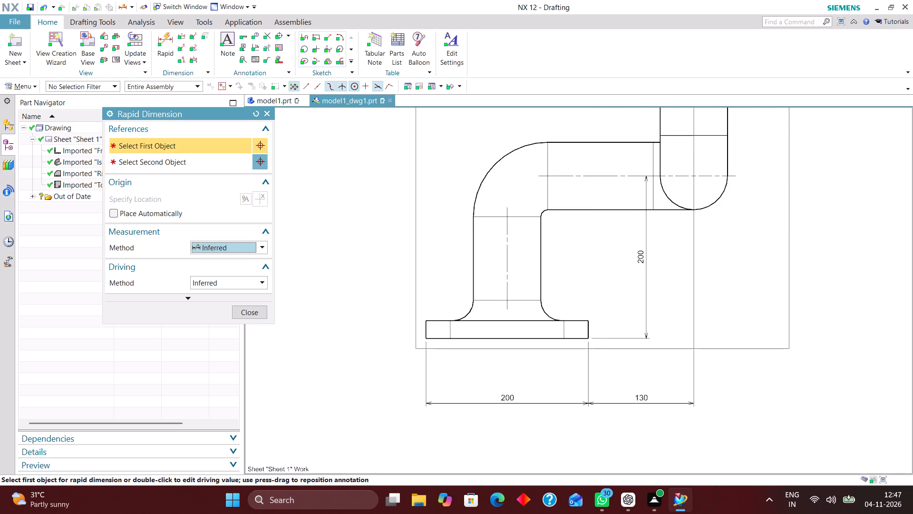
scroll(680, 325, "down", 2)
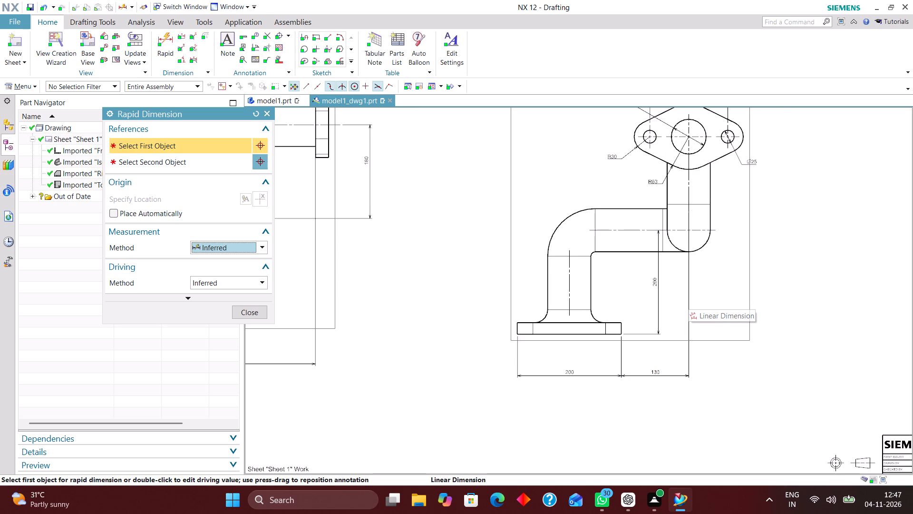
scroll(660, 218, "up", 2)
scroll(641, 279, "down", 3)
scroll(657, 221, "up", 2)
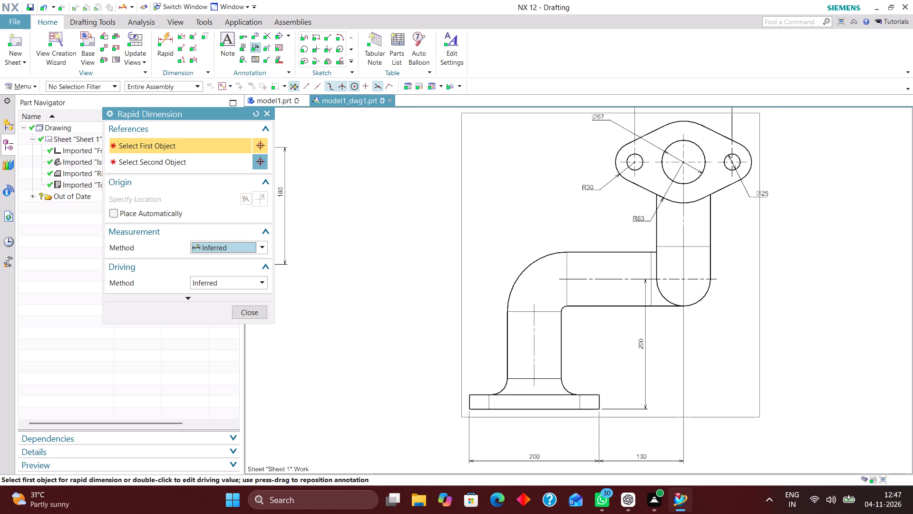
Dimension the vertical distance from the horizontal pipe's centerline to the upper flange's hole centerline, placing it above the bend in the right view.
left_click(610, 280)
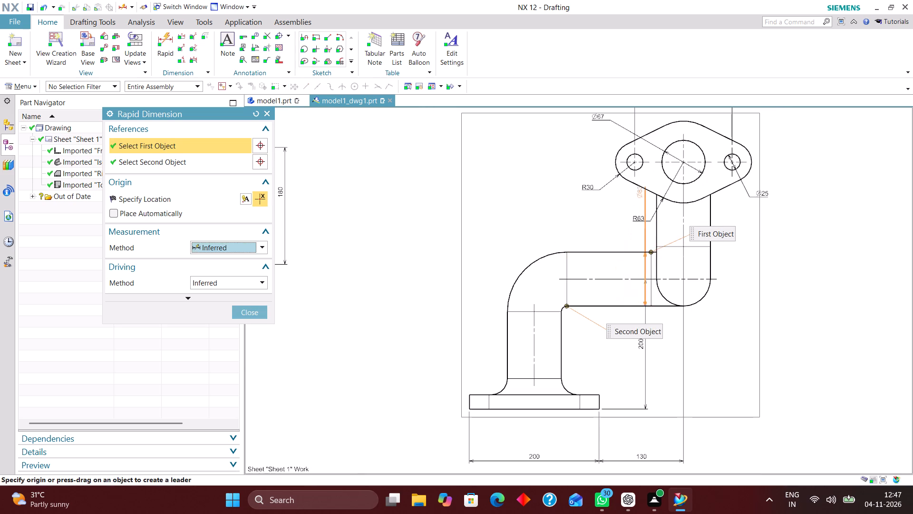
left_click(654, 160)
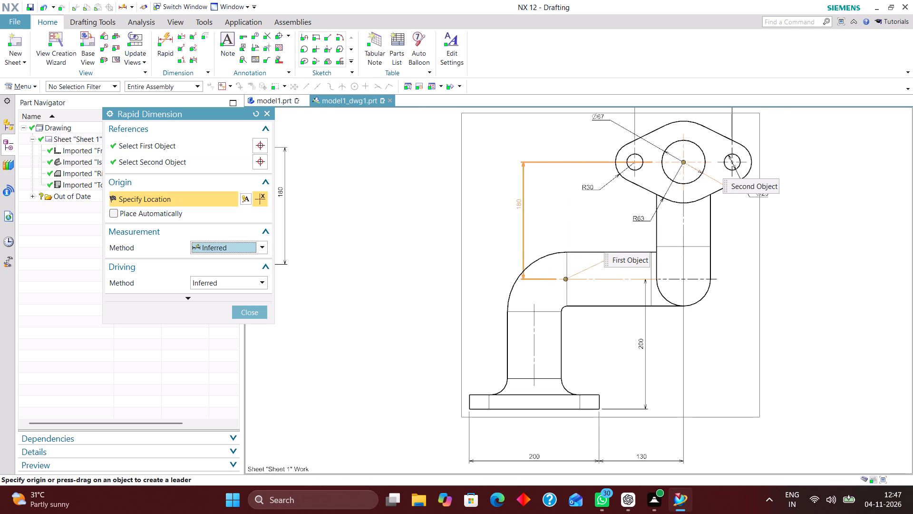
left_click(515, 205)
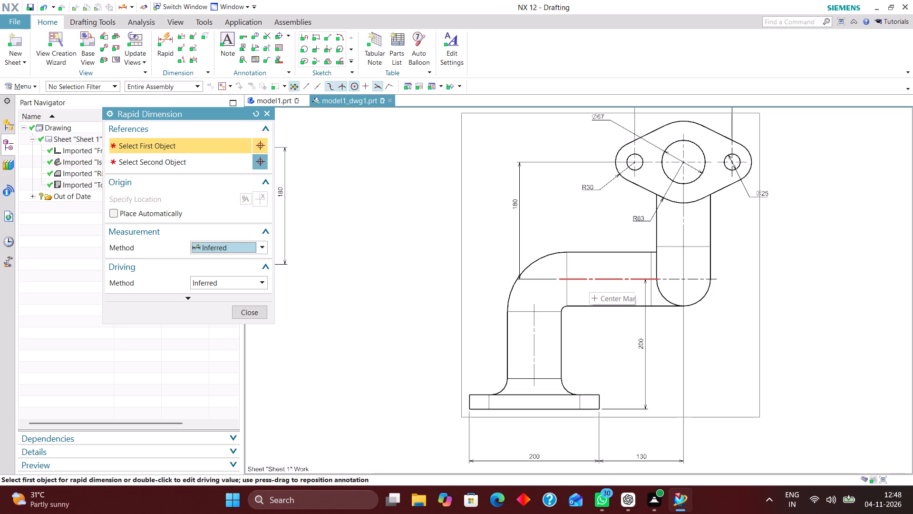
Dimension the height from the base flange's bottom-left corner to the horizontal pipe's centerline, placing it left of the right view, and finish dimensioning.
left_click(468, 407)
left_click(551, 278)
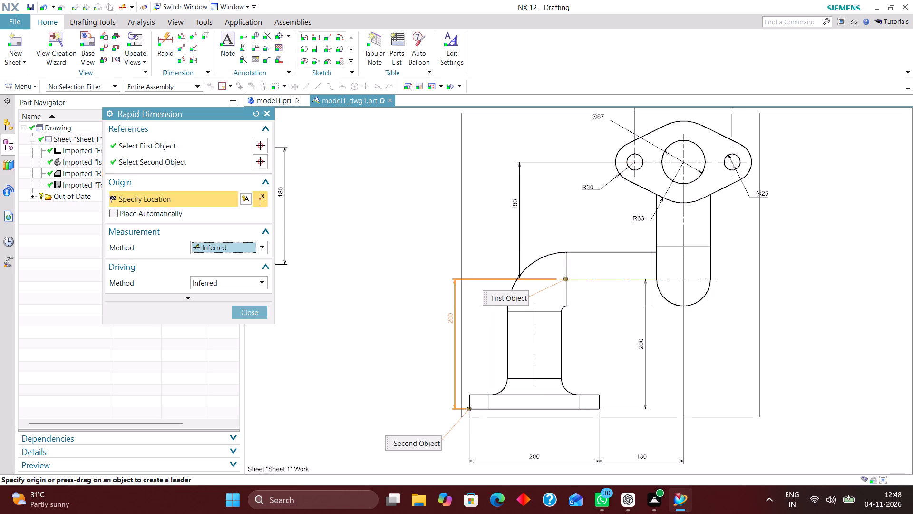
left_click(446, 325)
left_click(258, 312)
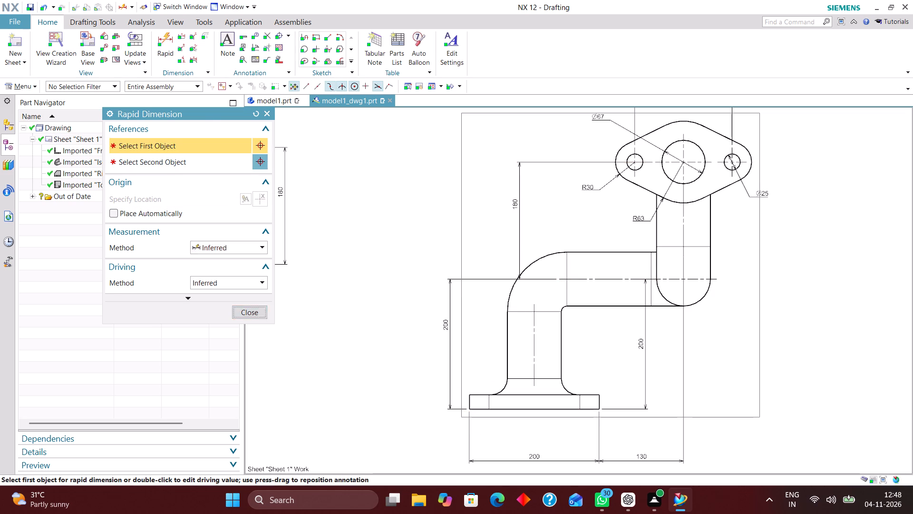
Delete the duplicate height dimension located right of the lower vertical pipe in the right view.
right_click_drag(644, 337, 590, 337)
Move the upper flange's vertical distance dimension outward so it stacks above the base height dimension beside the right view.
left_click_drag(520, 237, 447, 233)
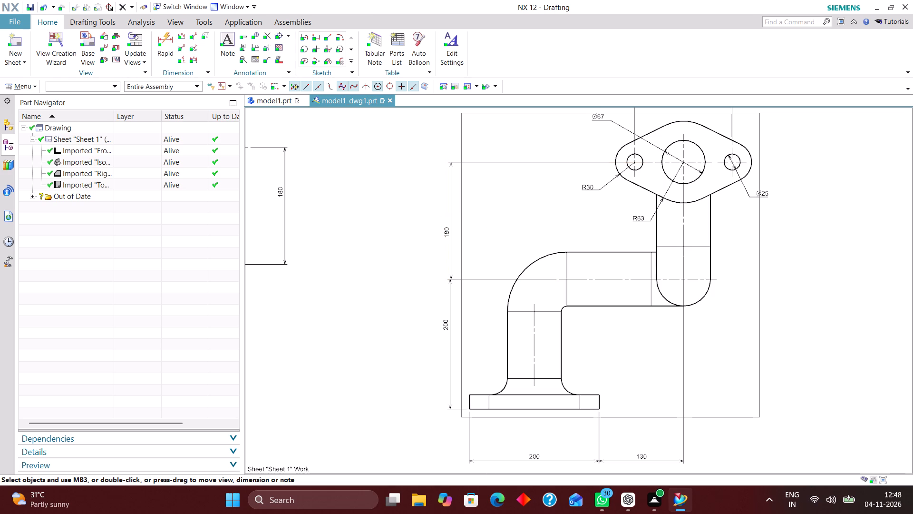
Examine the right view's dimension layout and the pipe bends for missing dimensions or centerlines.
scroll(609, 371, "down", 2)
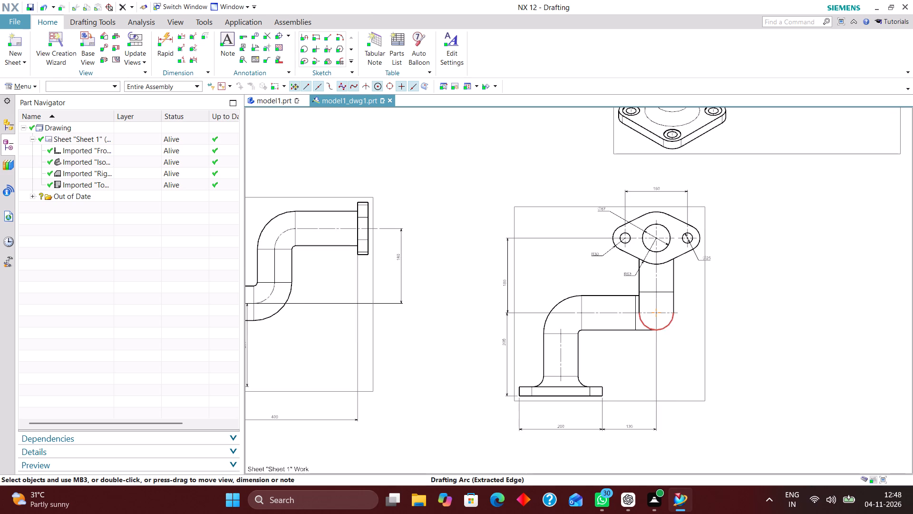
scroll(632, 335, "down", 2)
scroll(647, 288, "up", 3)
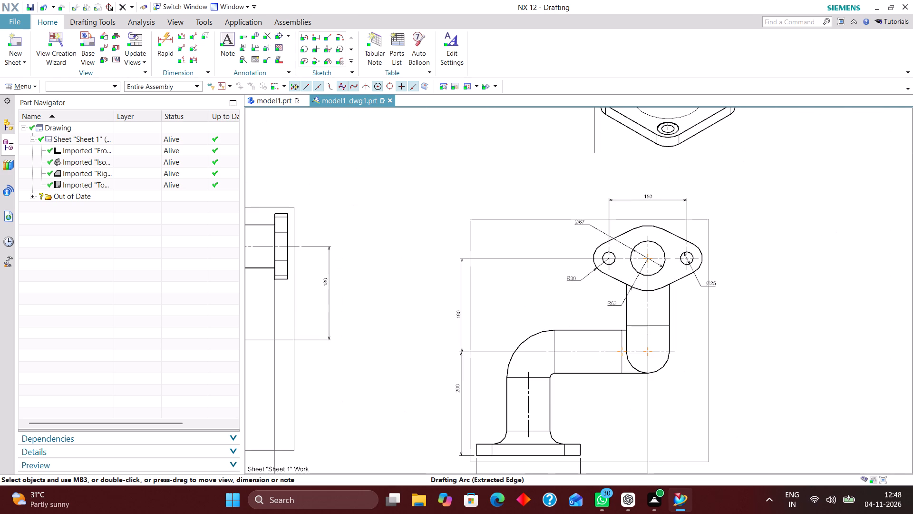
scroll(653, 332, "up", 2)
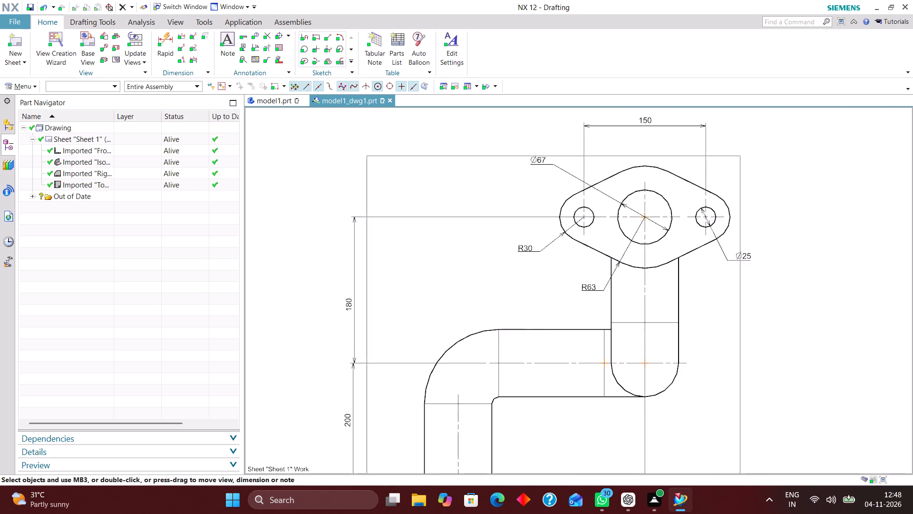
scroll(660, 287, "down", 2)
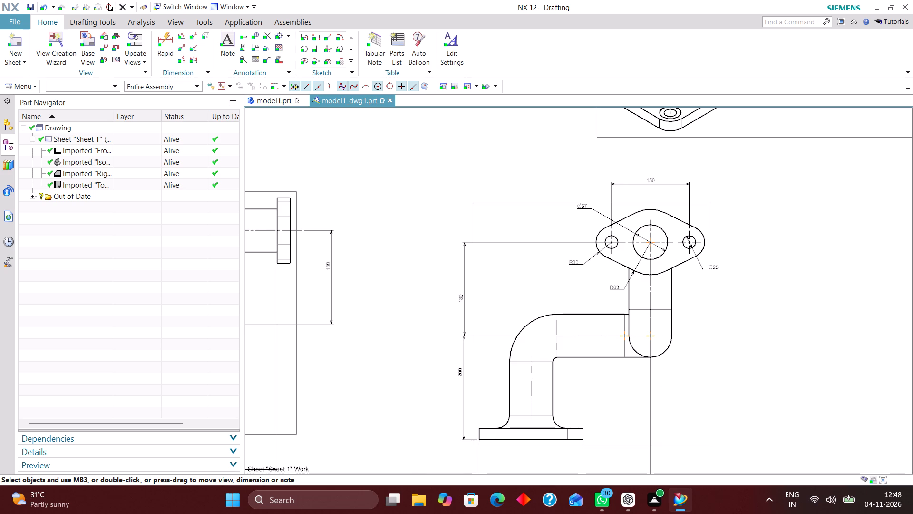
scroll(685, 328, "up", 3)
scroll(690, 298, "down", 3)
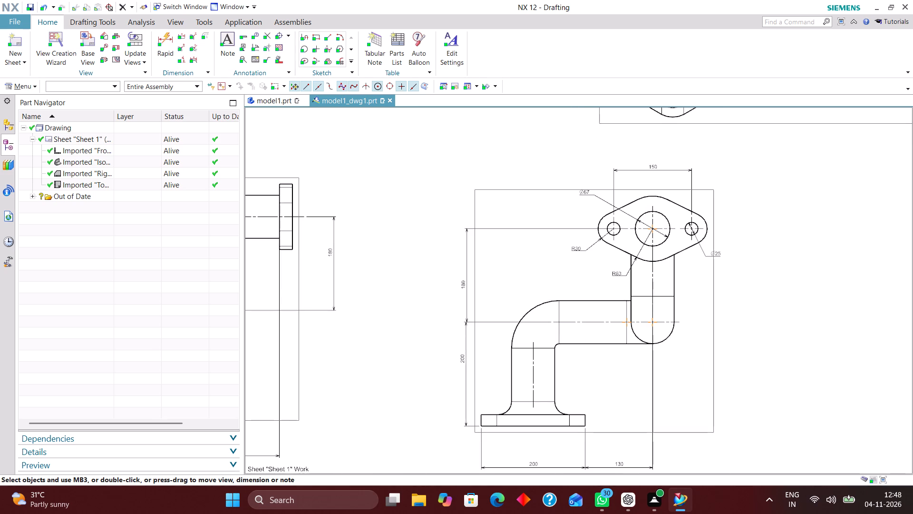
scroll(611, 312, "down", 2)
scroll(530, 313, "up", 3)
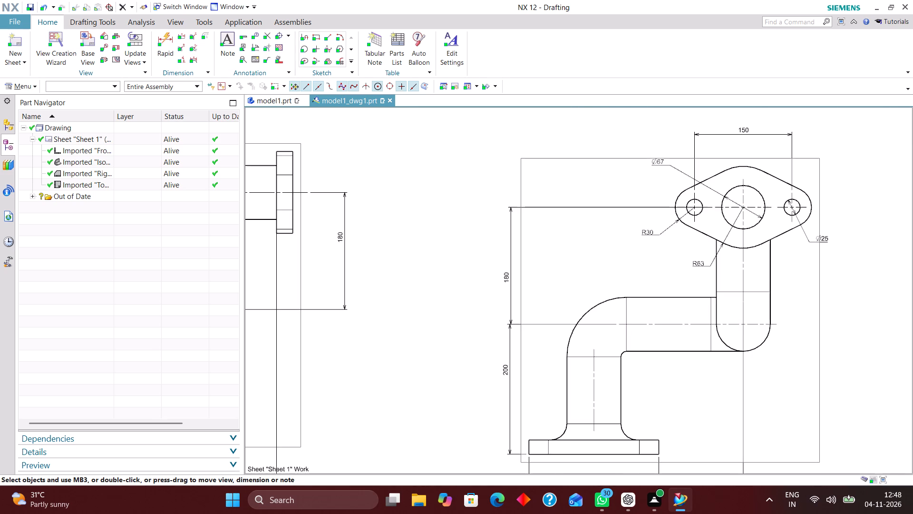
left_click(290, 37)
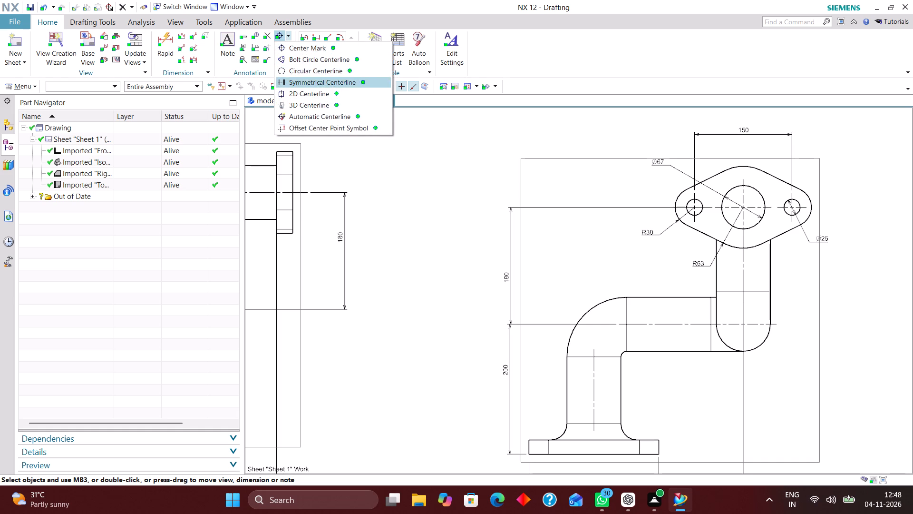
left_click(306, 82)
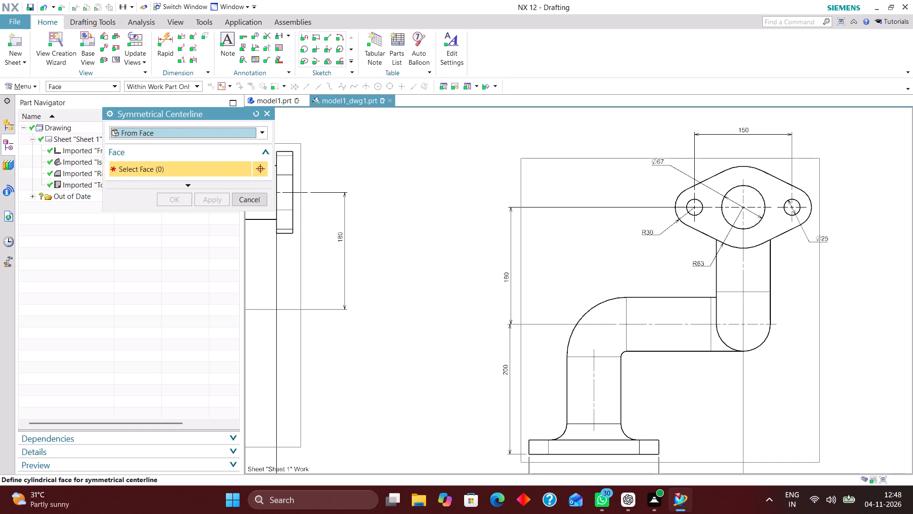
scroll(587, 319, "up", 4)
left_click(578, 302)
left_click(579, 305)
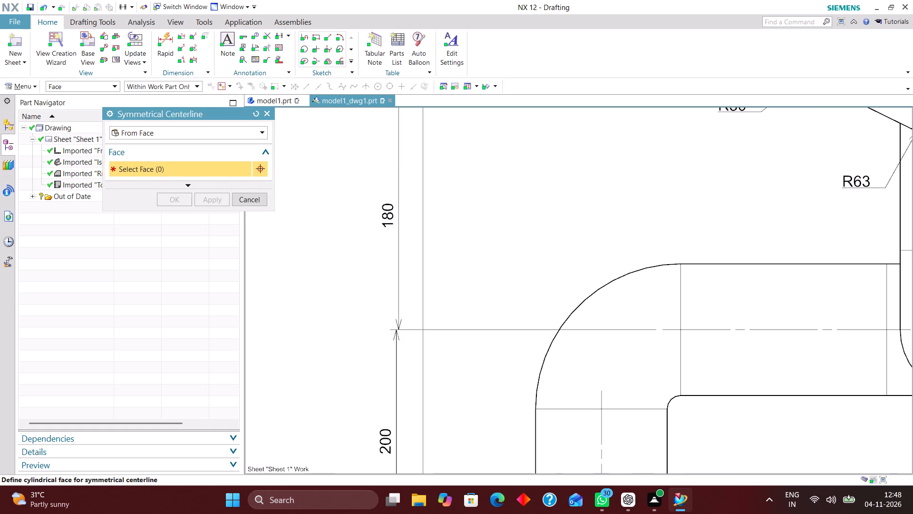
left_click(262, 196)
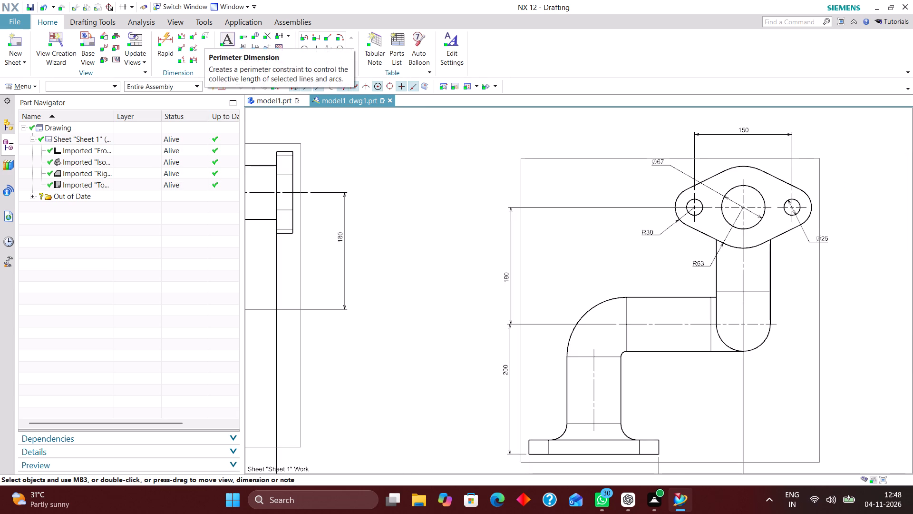
Add a 2D centerline from curves through the pipe bend in the right view, using the outer and inner bend arcs.
left_click(290, 36)
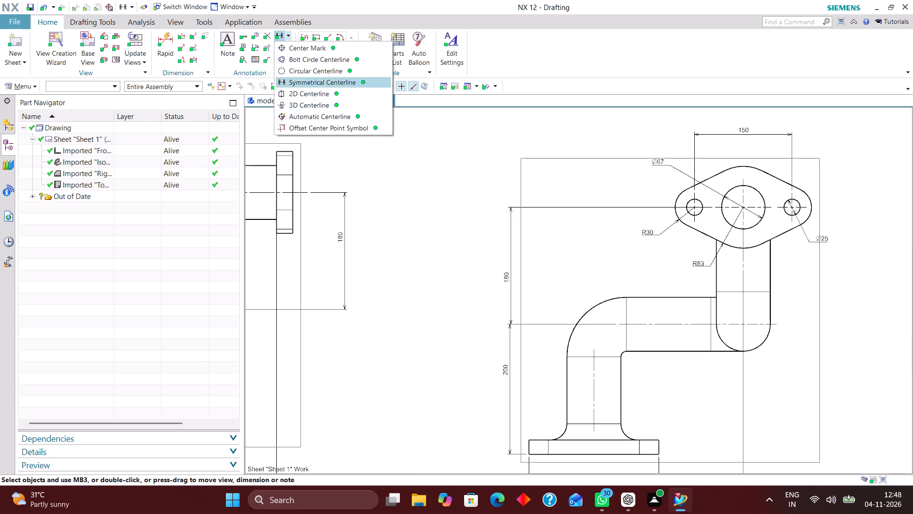
left_click(300, 95)
left_click(586, 312)
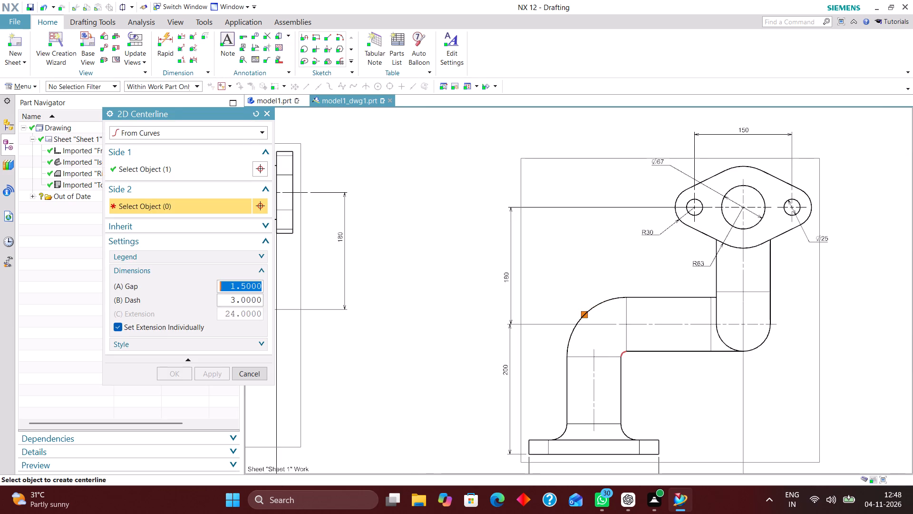
left_click(622, 353)
scroll(595, 403, "up", 3)
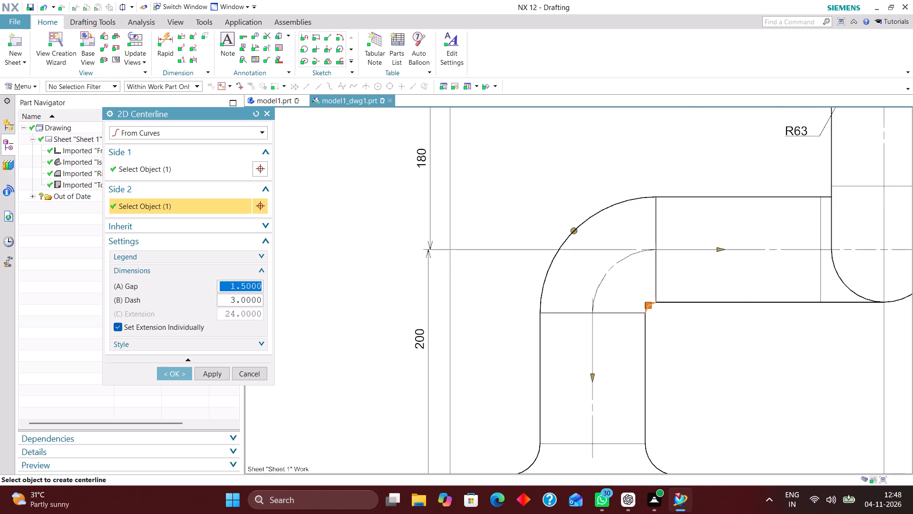
left_click(180, 373)
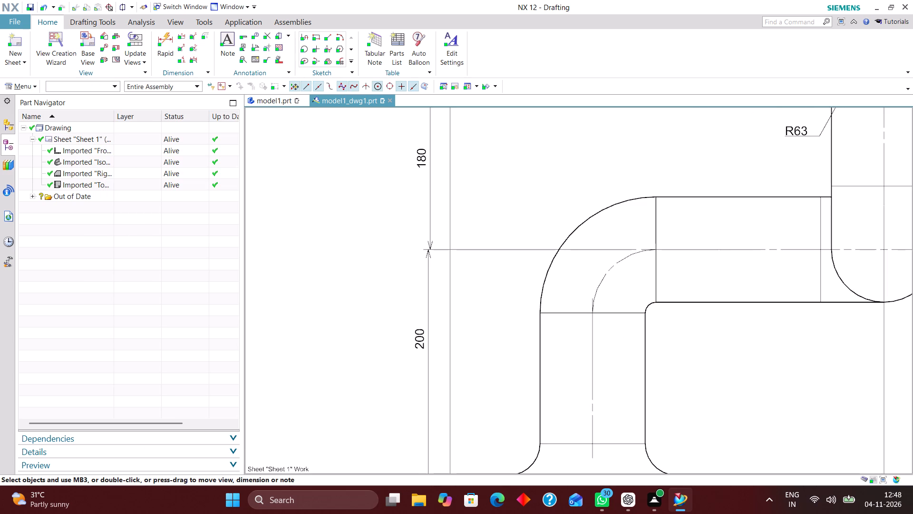
Shorten the lower vertical pipe's 3D centerline in the right view so it ends where the bend centerline starts.
double_click(593, 399)
left_click_drag(592, 293, 592, 303)
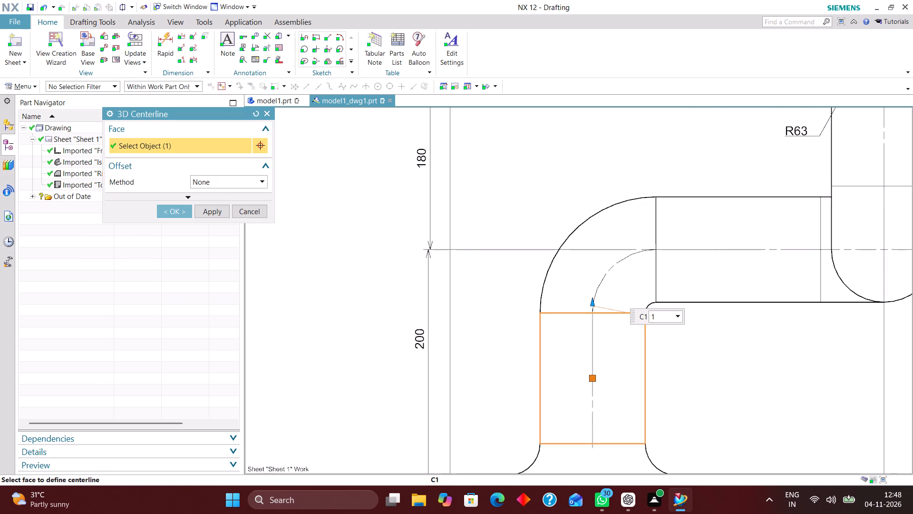
left_click_drag(592, 303, 592, 311)
left_click(165, 211)
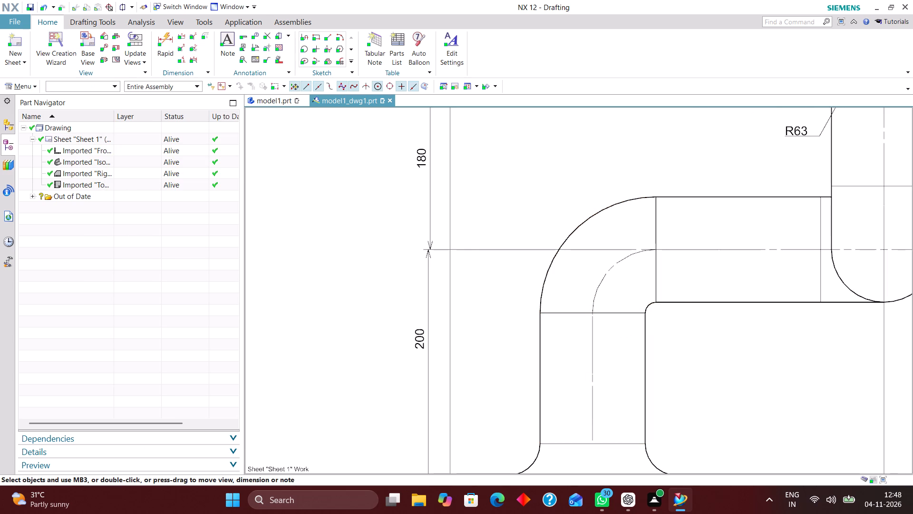
Add a radial dimension to the bend centerline in the right view, placing it outside the bend, above and left of it.
scroll(690, 258, "up", 3)
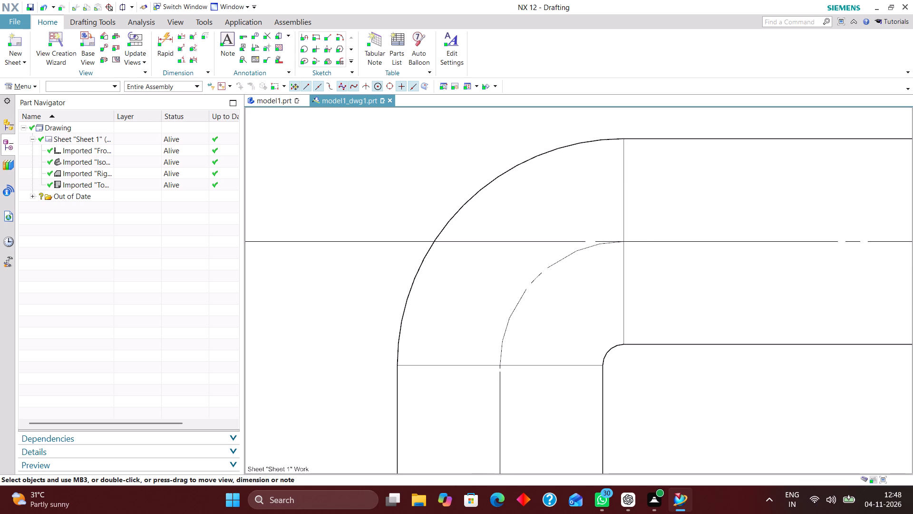
scroll(570, 226, "down", 5)
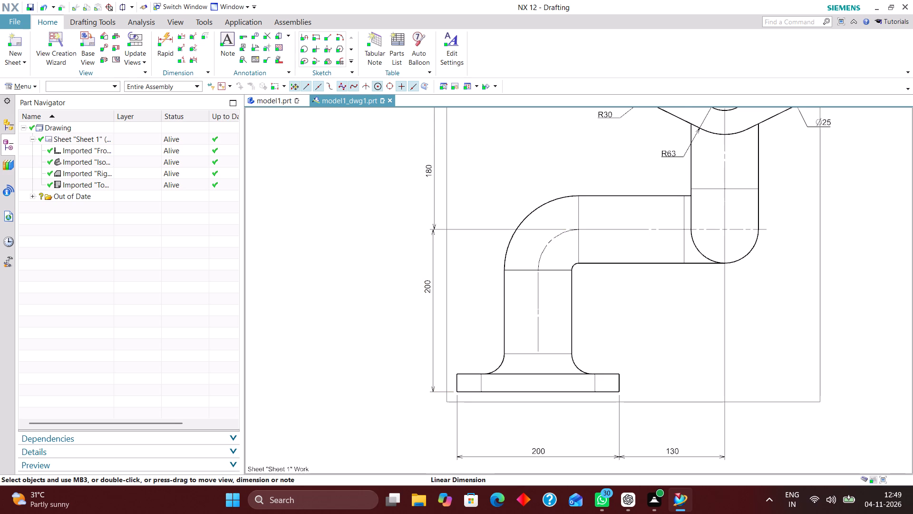
scroll(524, 266, "down", 2)
scroll(616, 306, "down", 2)
scroll(660, 261, "up", 2)
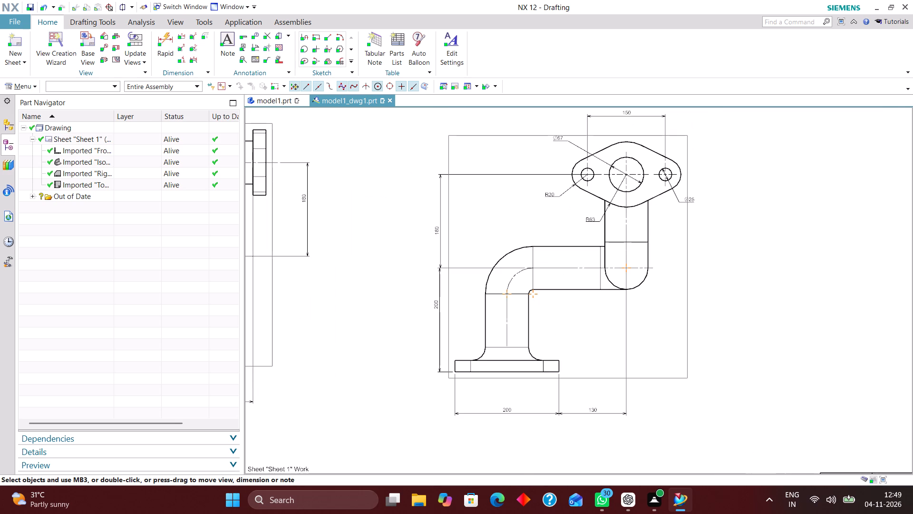
left_click(168, 31)
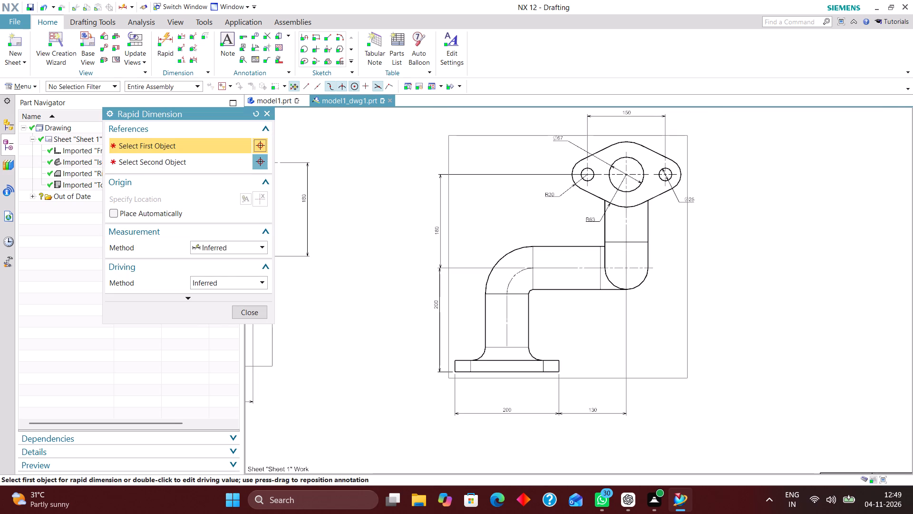
left_click(238, 247)
left_click(232, 332)
scroll(518, 280, "up", 3)
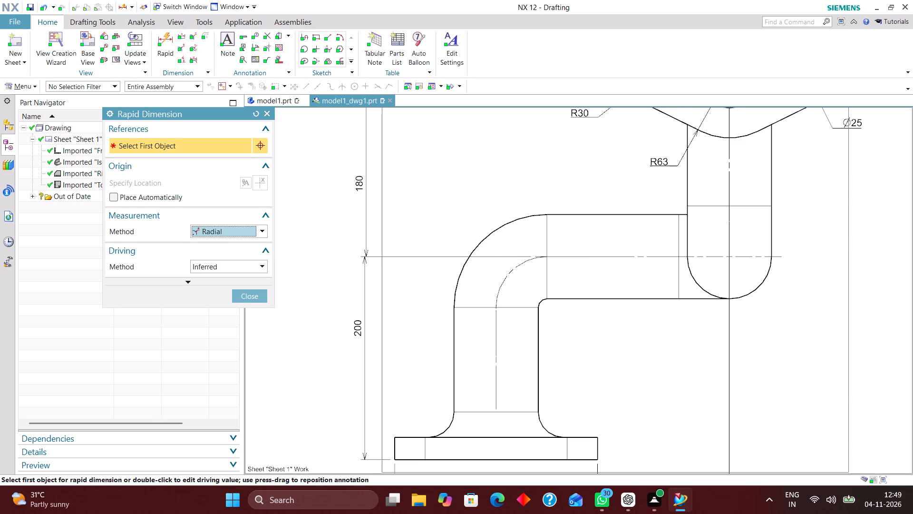
left_click(507, 277)
left_click(434, 178)
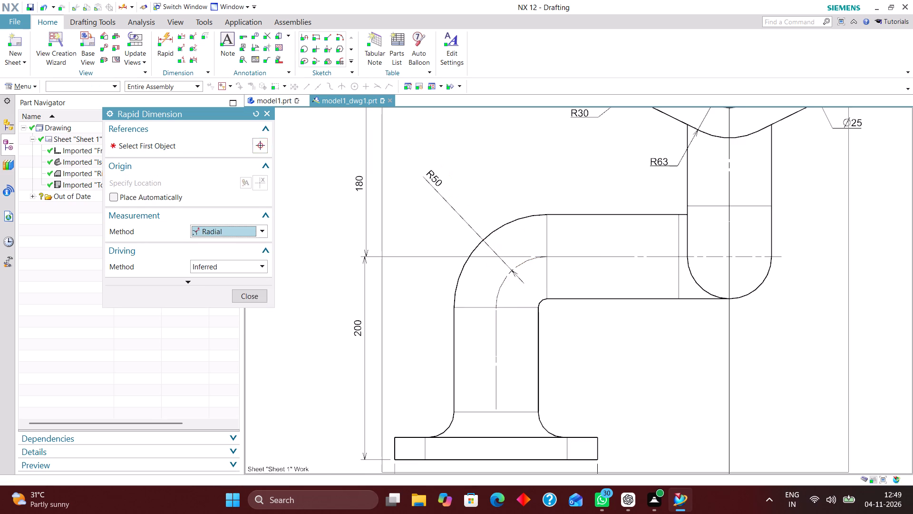
left_click(250, 296)
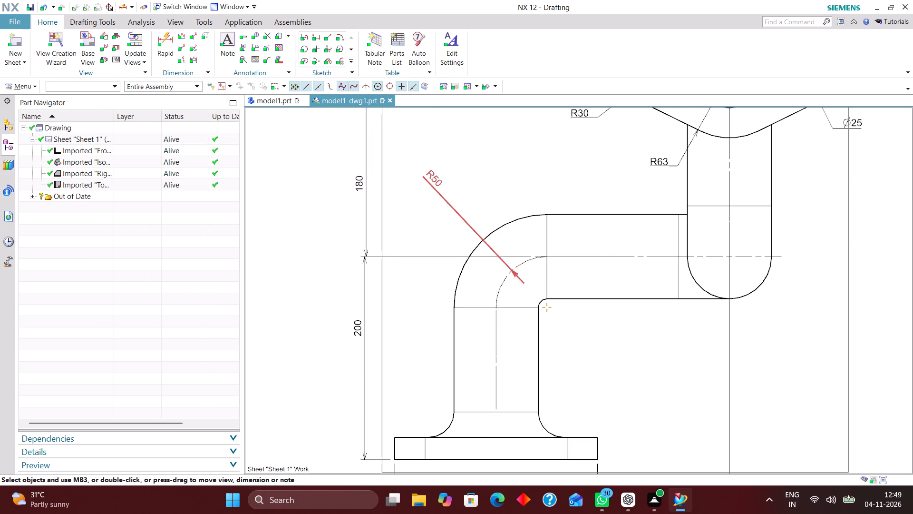
Extend the right view's bend radius line to the arc centre, set Horizontal Text with Text above Stub, and reposition it nearer the bend.
double_click(434, 185)
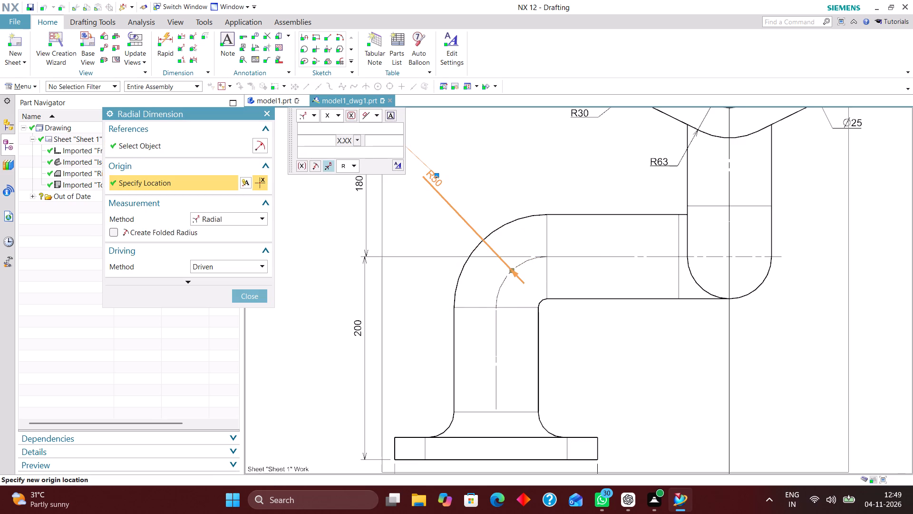
left_click(329, 167)
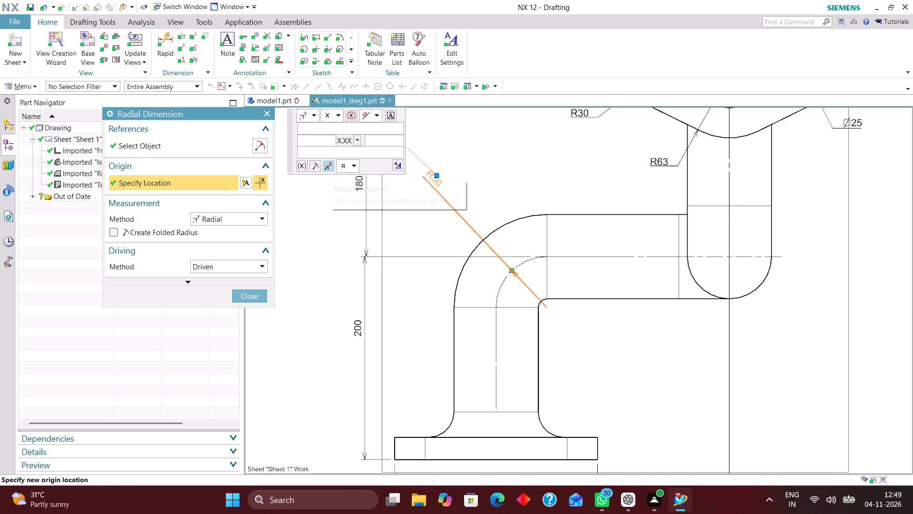
left_click(396, 164)
left_click(356, 163)
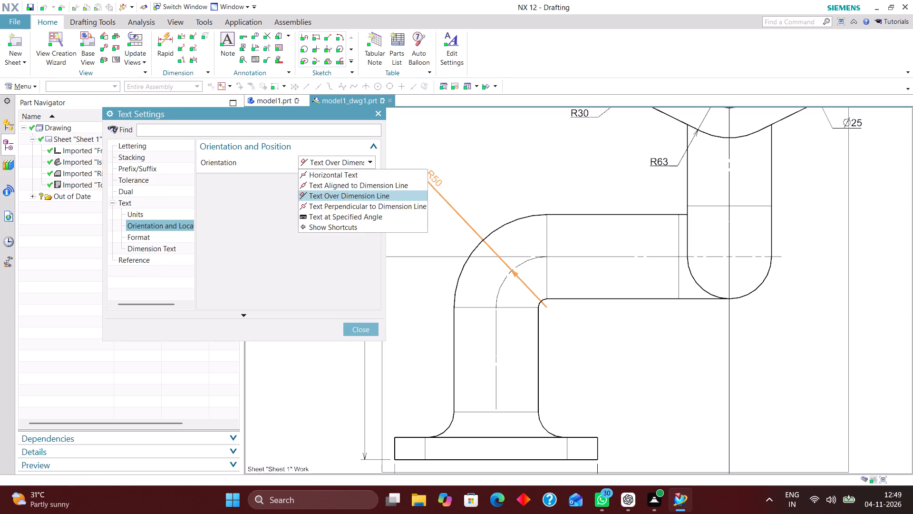
left_click(351, 173)
left_click(351, 177)
left_click(350, 198)
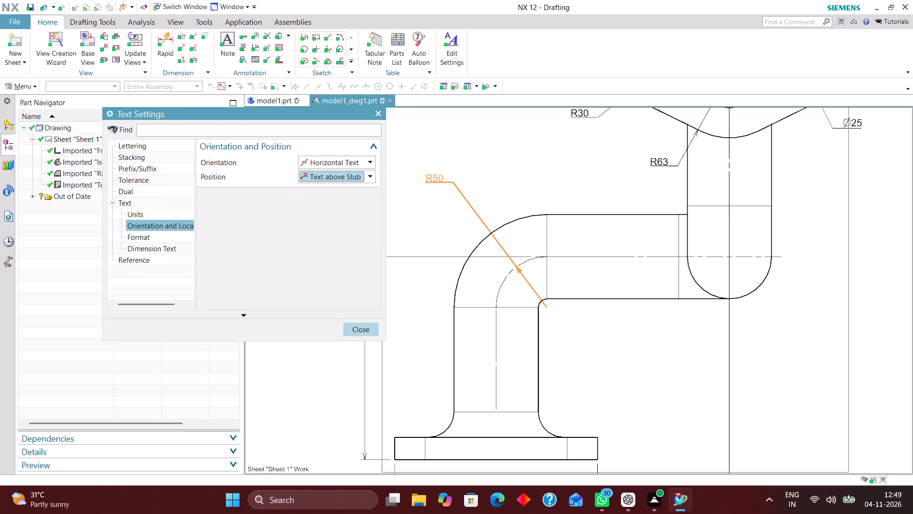
left_click(369, 330)
left_click(261, 295)
left_click_drag(434, 176, 428, 181)
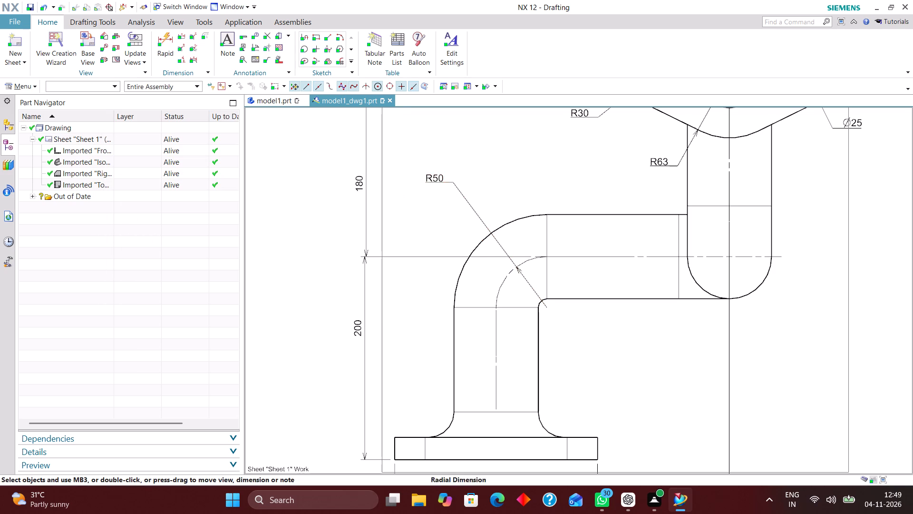
left_click_drag(428, 181, 439, 204)
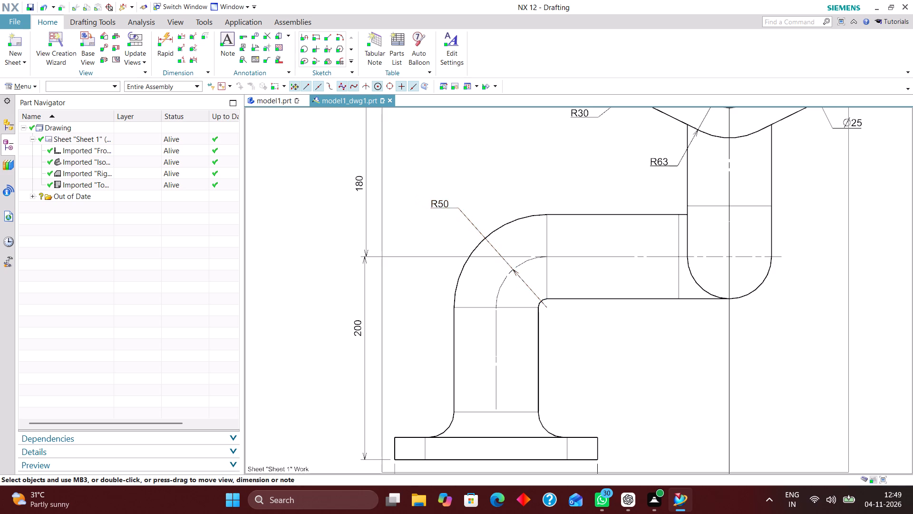
Examine the right view and the overall sheet for bends and features that still need dimensions.
scroll(574, 262, "down", 3)
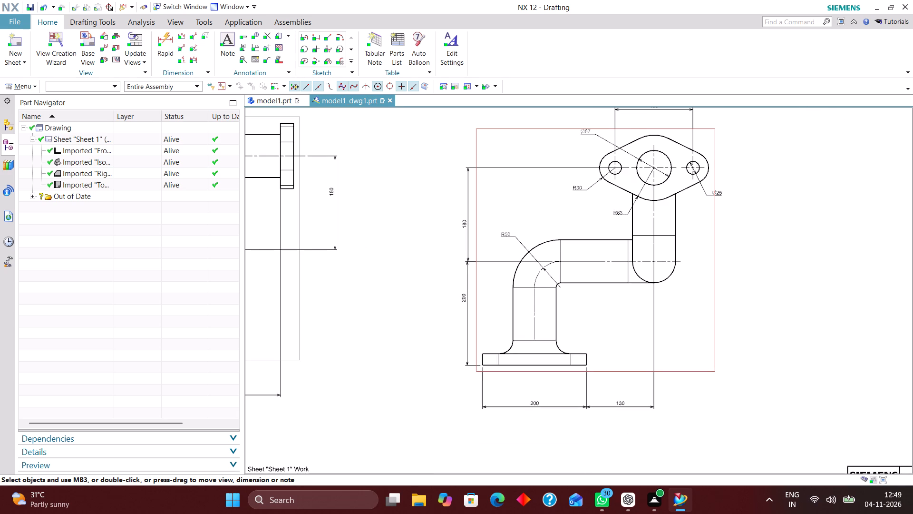
scroll(563, 225, "down", 1)
scroll(627, 171, "up", 4)
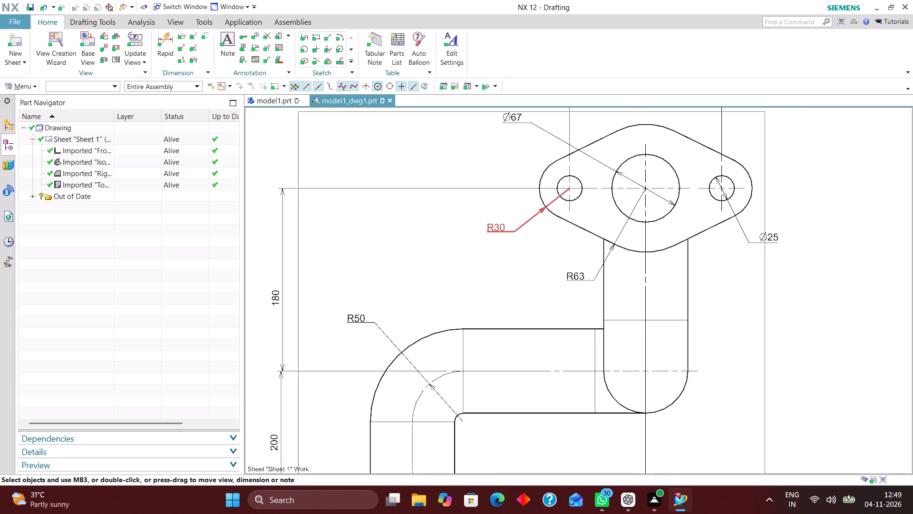
scroll(483, 224, "down", 1)
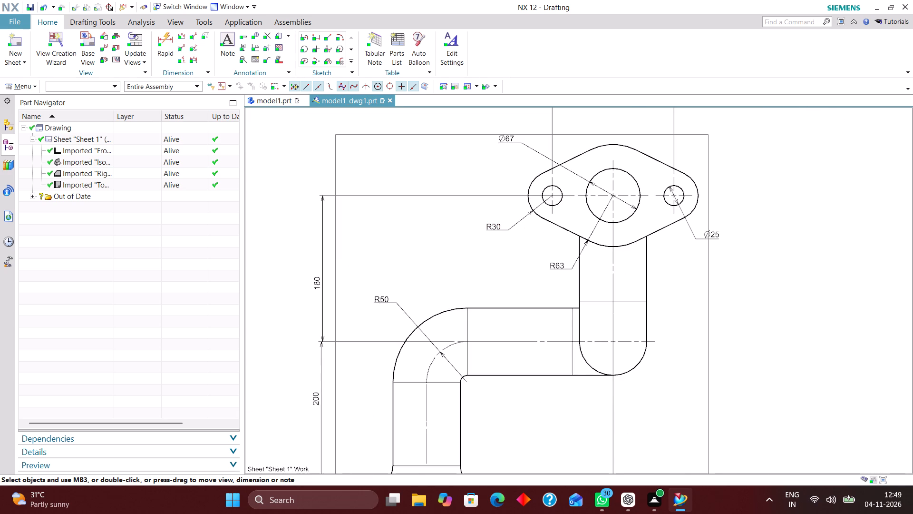
scroll(676, 171, "up", 2)
scroll(635, 243, "down", 2)
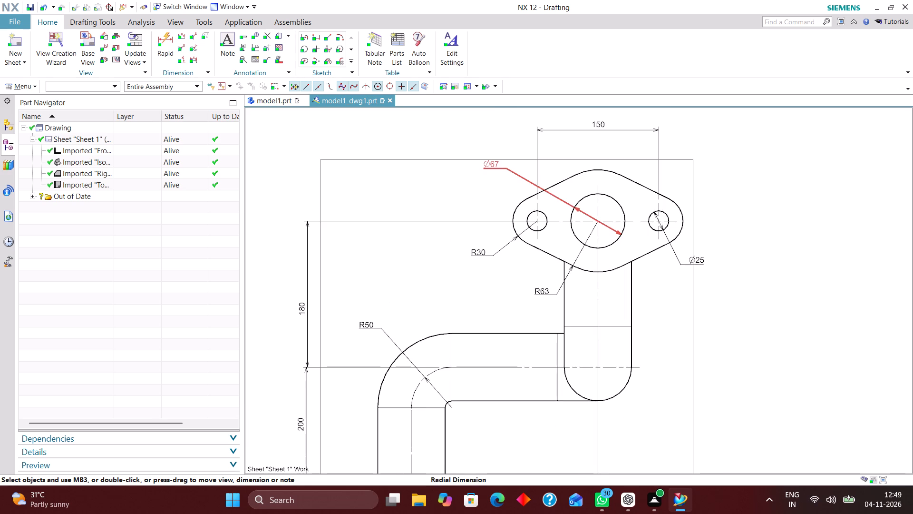
scroll(653, 217, "down", 2)
scroll(667, 215, "up", 3)
scroll(696, 236, "down", 2)
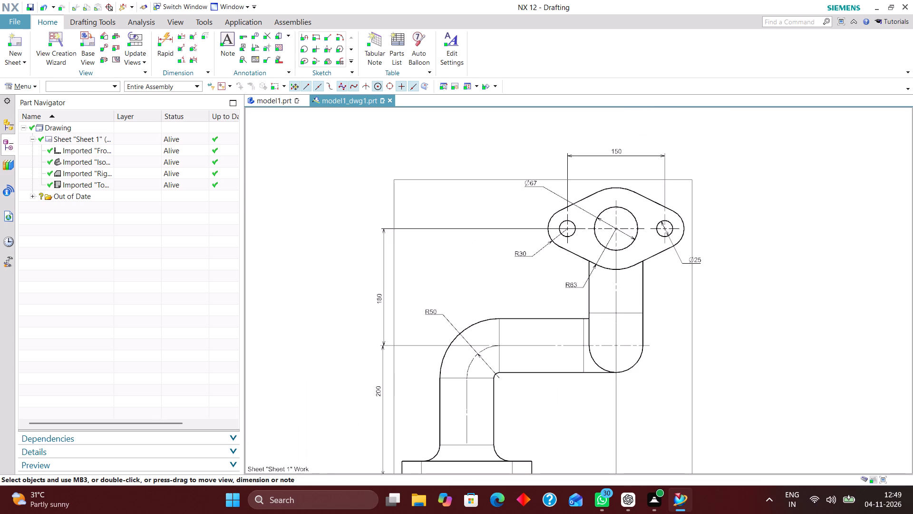
scroll(700, 237, "down", 3)
scroll(587, 250, "down", 2)
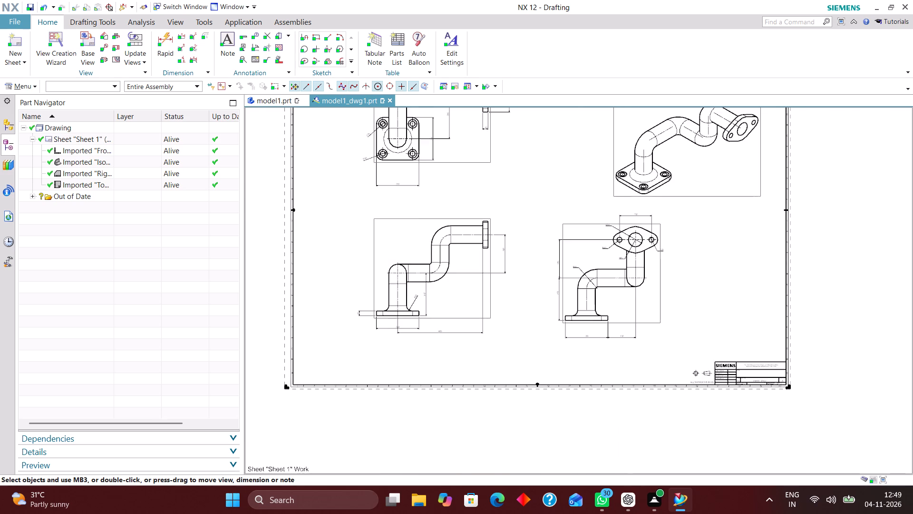
Add a radial dimension to the lower bend's centerline in the front view, placing it outside the bend, below and right of it.
scroll(433, 271, "up", 4)
scroll(626, 272, "down", 1)
scroll(498, 278, "up", 3)
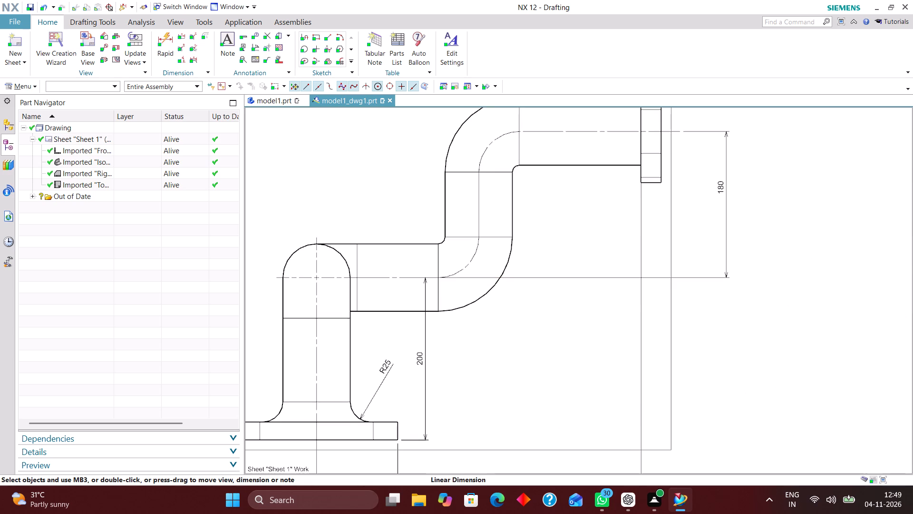
left_click(166, 40)
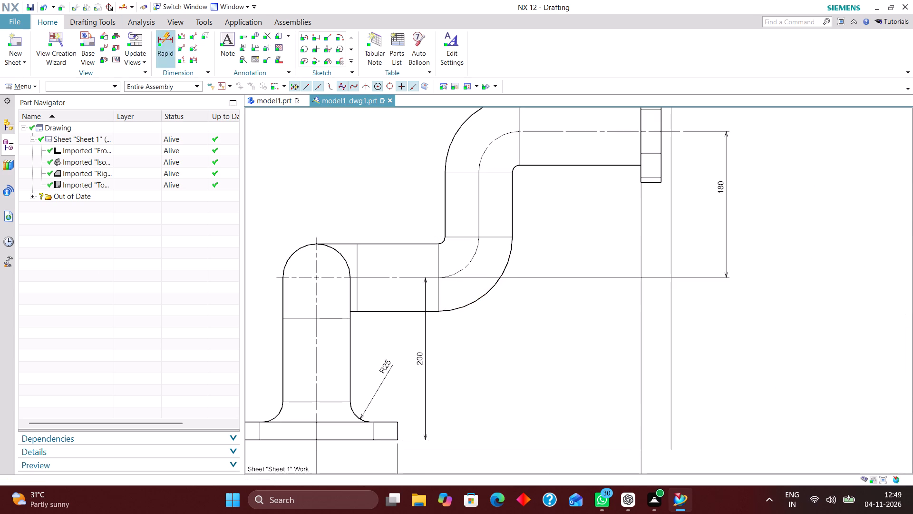
left_click(461, 267)
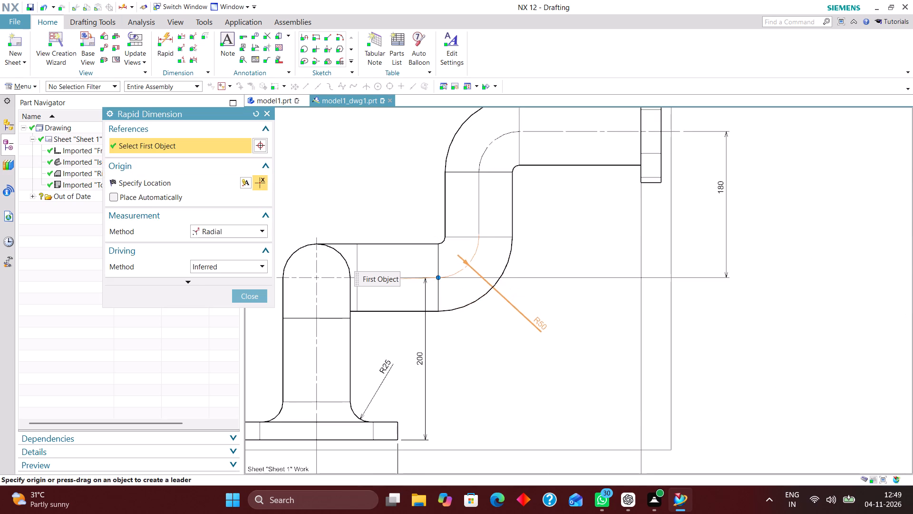
left_click(542, 327)
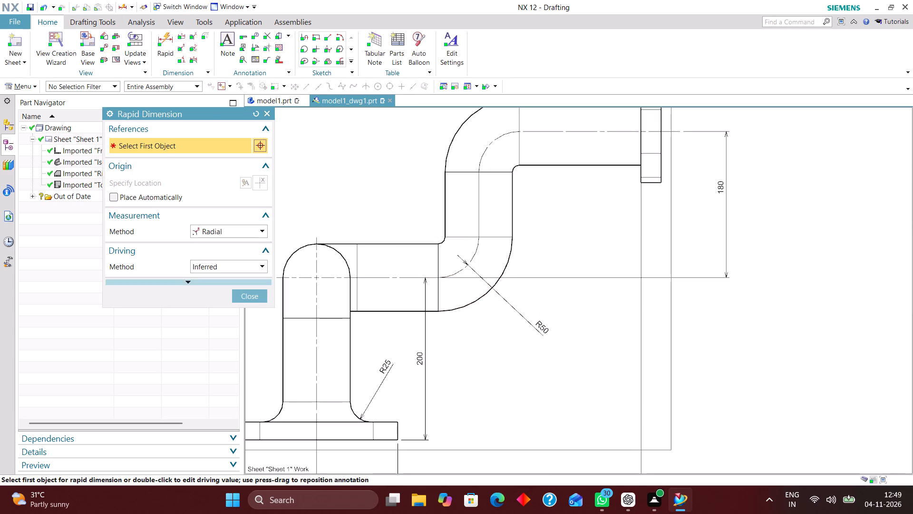
left_click(257, 300)
Extend the front view's bend radius line to the arc centre, set Horizontal Text with Text above Stub, and reposition it slightly higher.
double_click(474, 272)
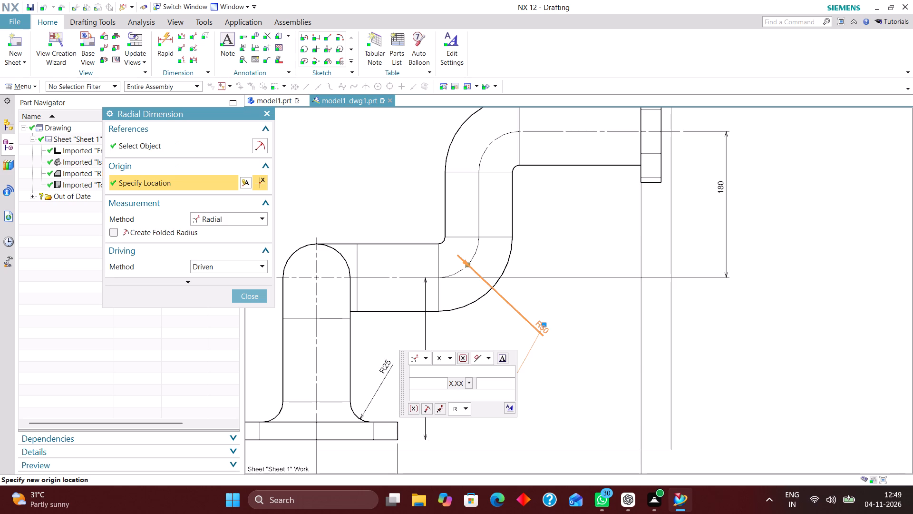
left_click(437, 409)
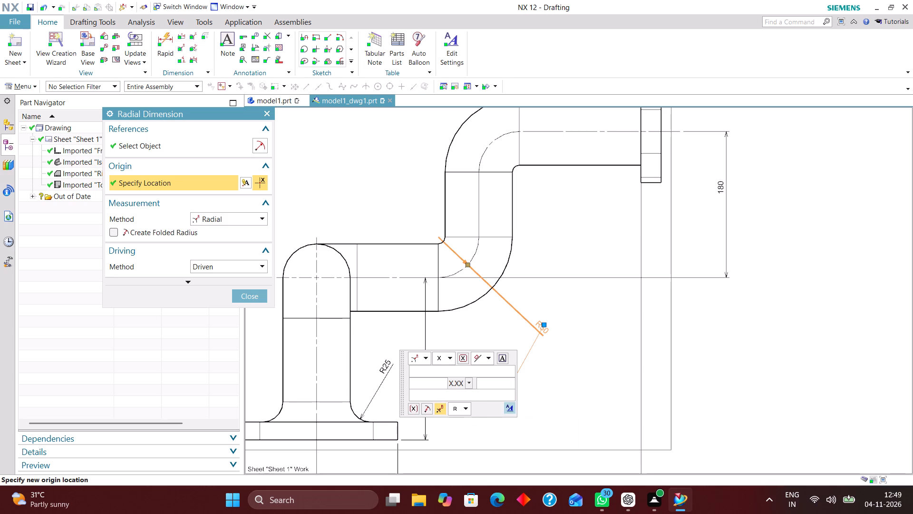
left_click(509, 407)
left_click(356, 163)
left_click(355, 175)
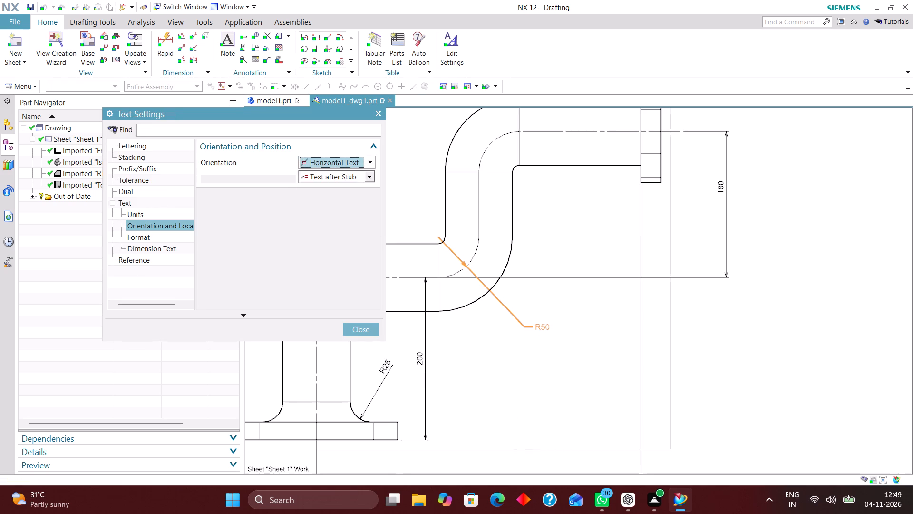
left_click(359, 178)
left_click(362, 197)
left_click(365, 327)
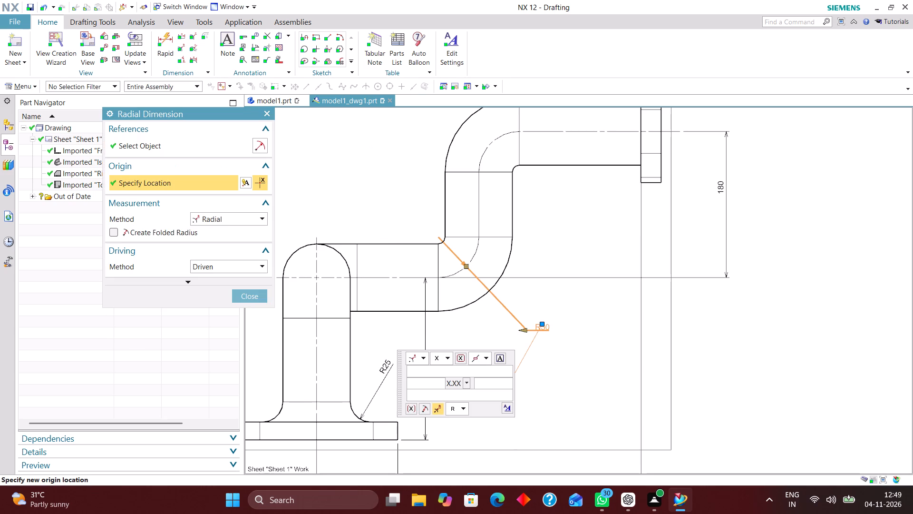
left_click(263, 294)
left_click_drag(543, 333, 542, 317)
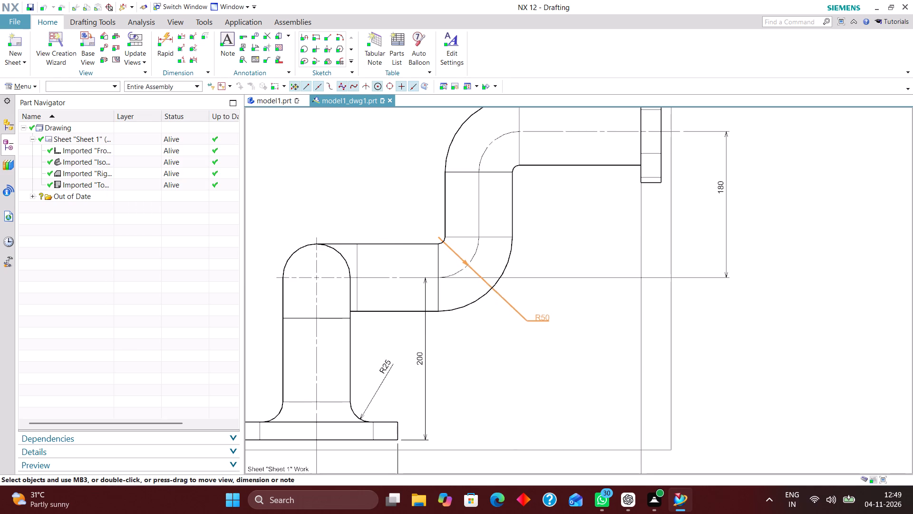
left_click_drag(542, 317, 540, 306)
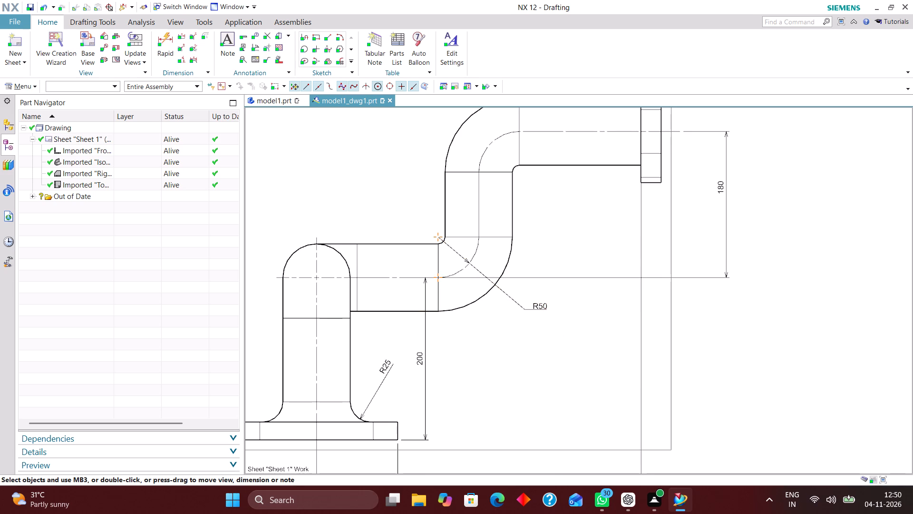
Add a radial dimension to the upper bend's centerline in the front view, placing it outside the bend, above and left of it.
scroll(597, 304, "down", 2)
scroll(537, 189, "up", 2)
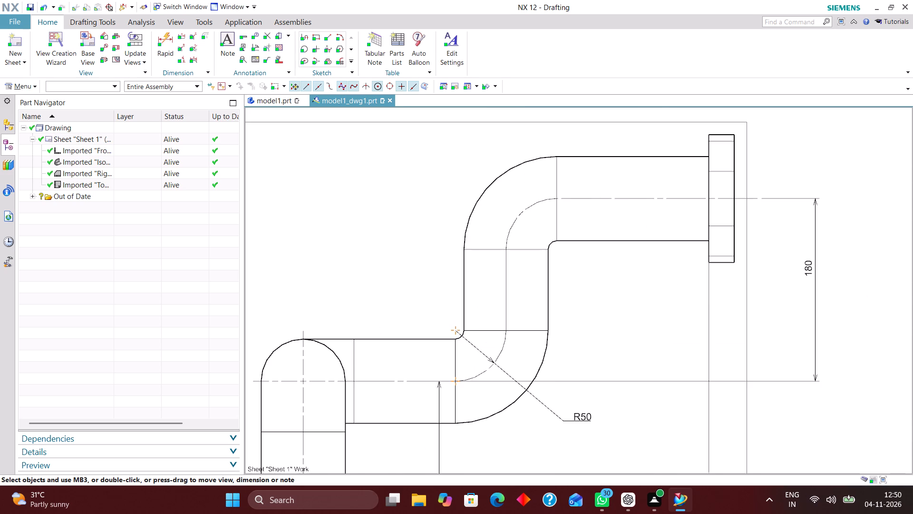
scroll(537, 189, "up", 1)
scroll(472, 287, "down", 2)
scroll(516, 213, "up", 3)
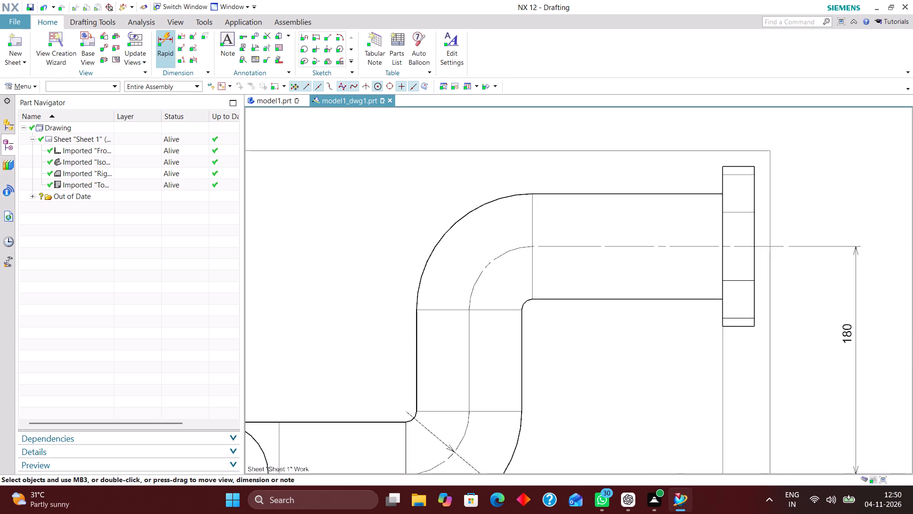
left_click(171, 35)
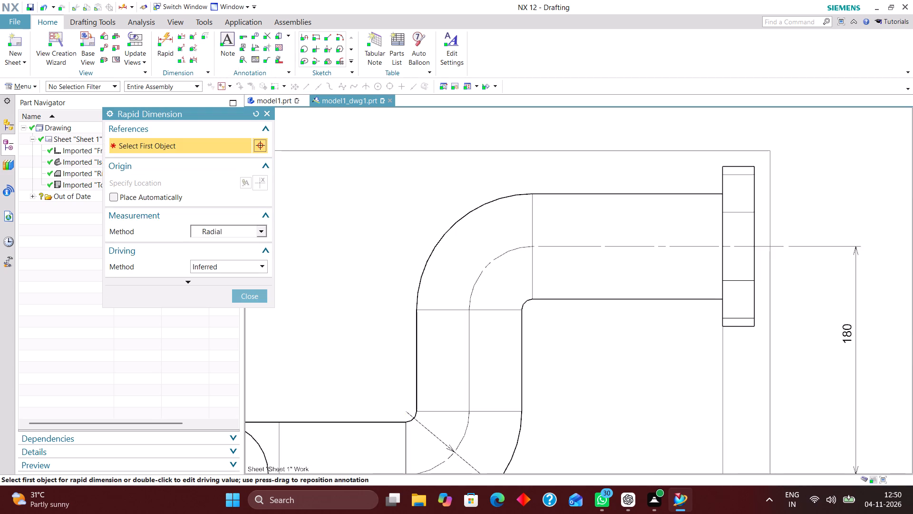
left_click(493, 262)
left_click(380, 142)
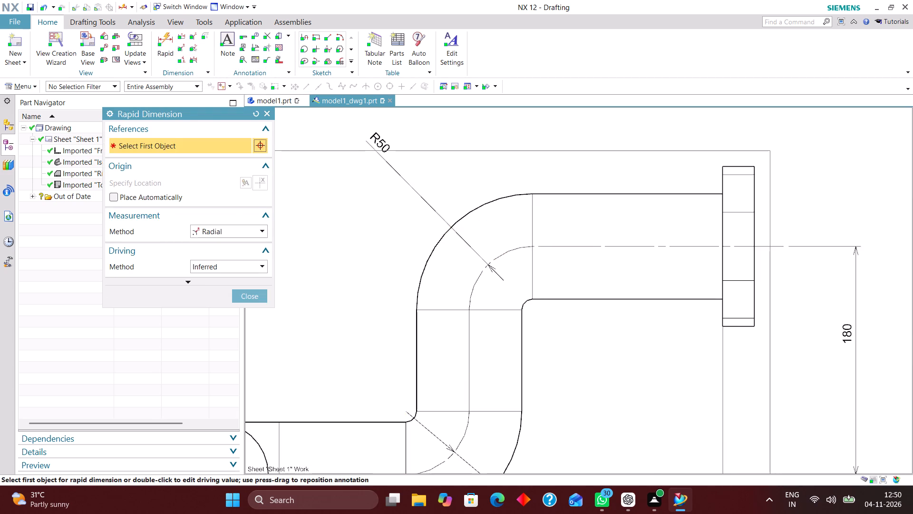
left_click(254, 294)
Extend the front view's upper bend radius line to the arc centre, set Horizontal Text with Text above Stub, and reposition it slightly lower.
double_click(379, 138)
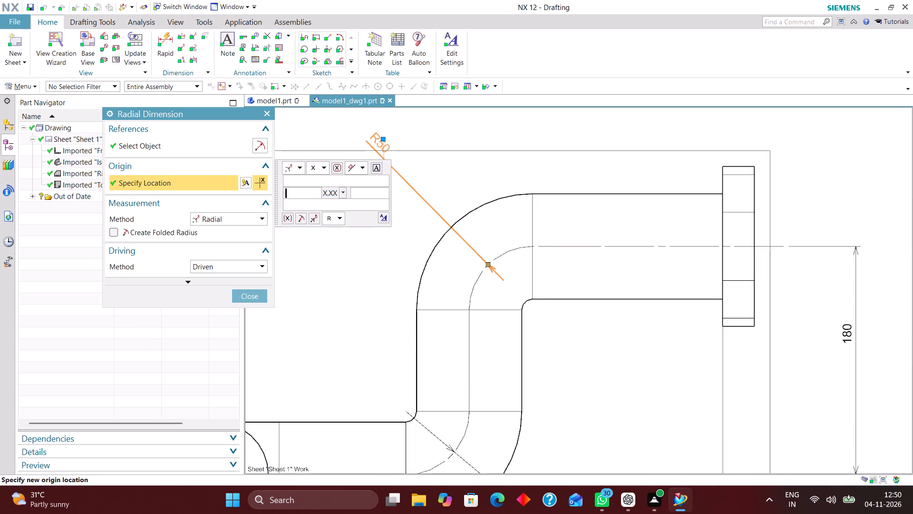
left_click(314, 219)
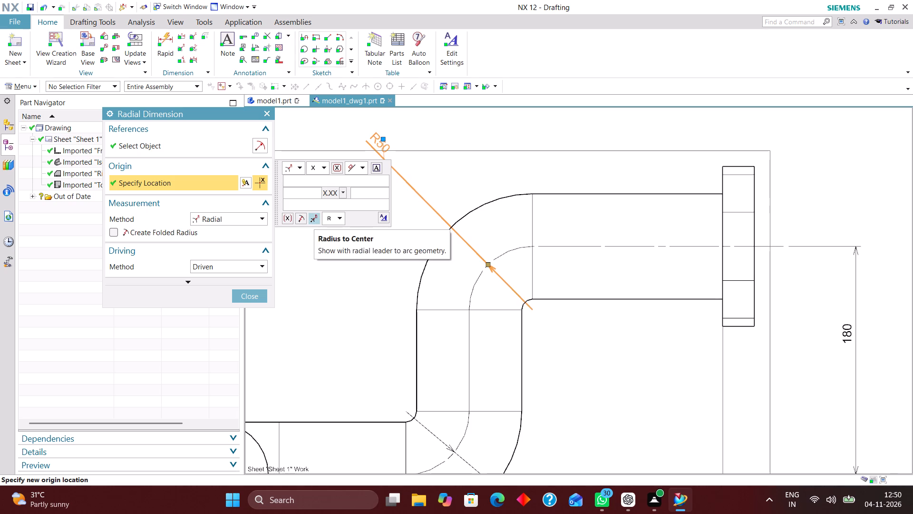
left_click(383, 219)
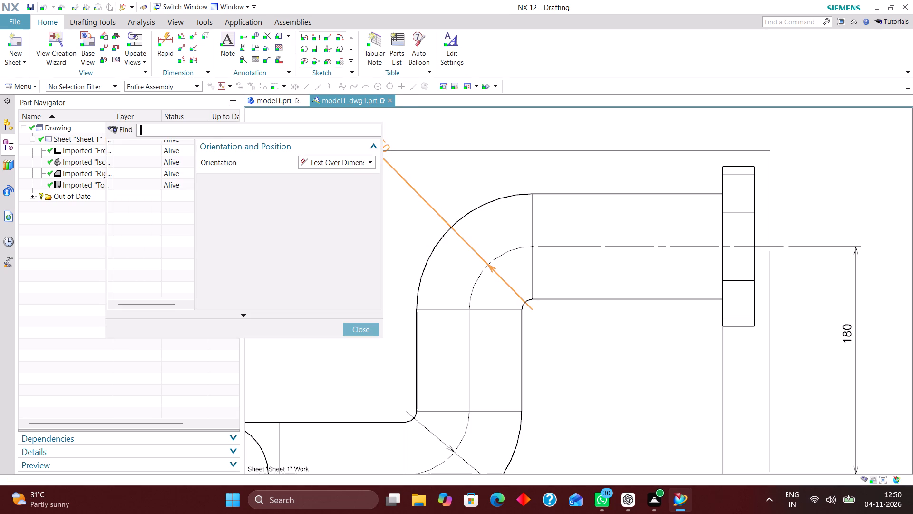
left_click(361, 163)
left_click(359, 171)
left_click(359, 178)
left_click(360, 198)
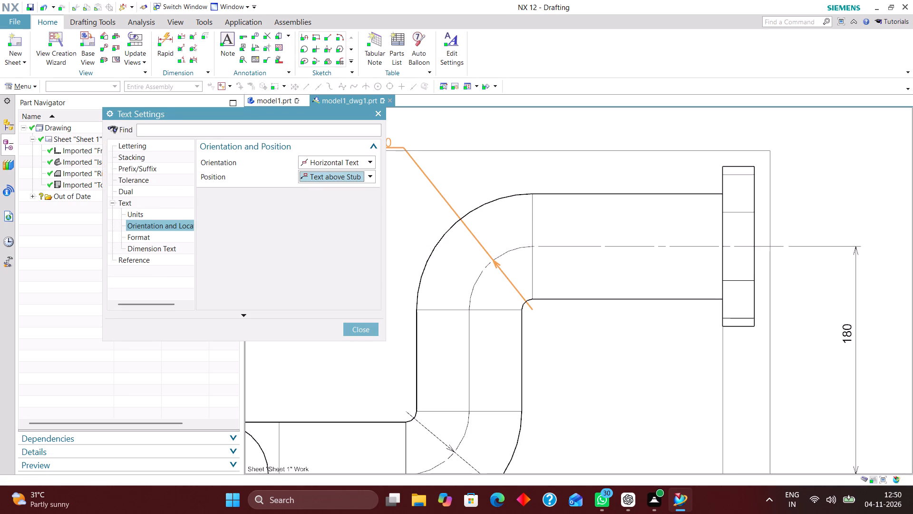
left_click(367, 324)
left_click(255, 292)
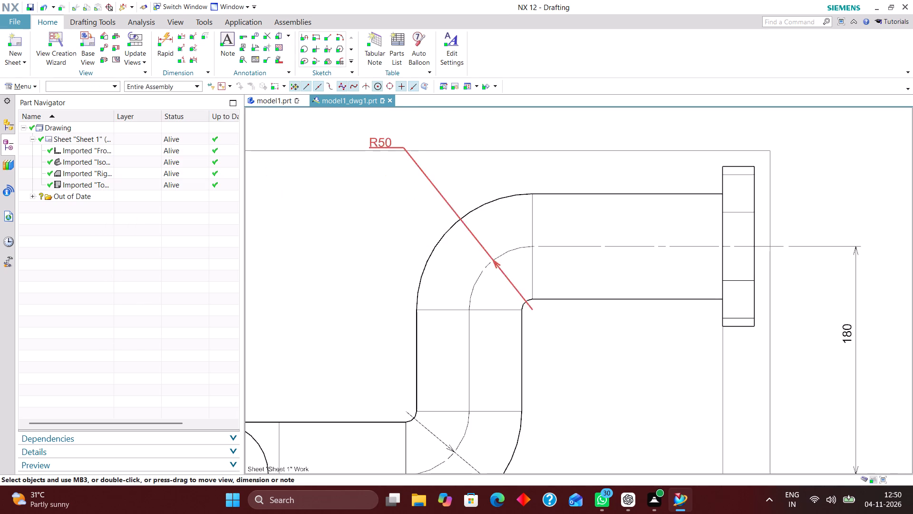
left_click_drag(389, 140, 382, 186)
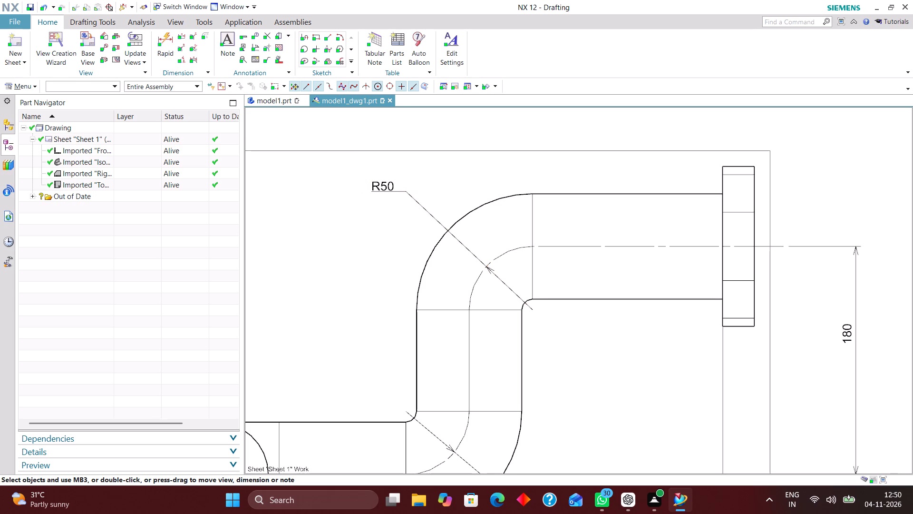
Examine the front view and the other views on the sheet for features that still need dimensions.
scroll(473, 167, "down", 4)
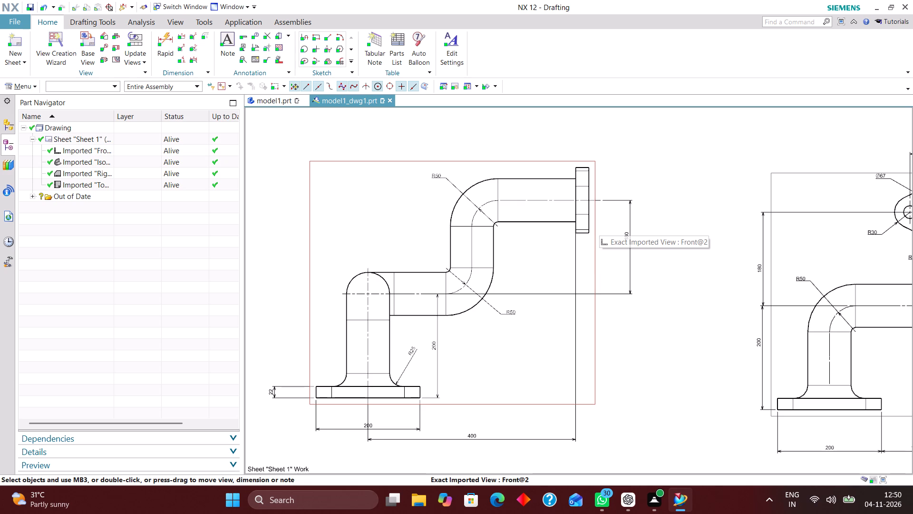
scroll(583, 214, "down", 3)
scroll(570, 288, "up", 1)
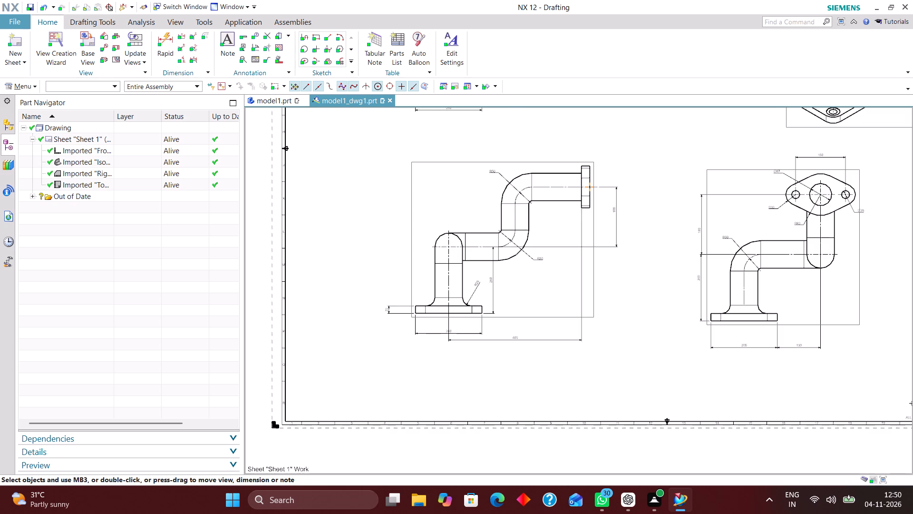
scroll(568, 285, "down", 2)
scroll(628, 177, "up", 1)
right_click_drag(619, 173, 552, 227)
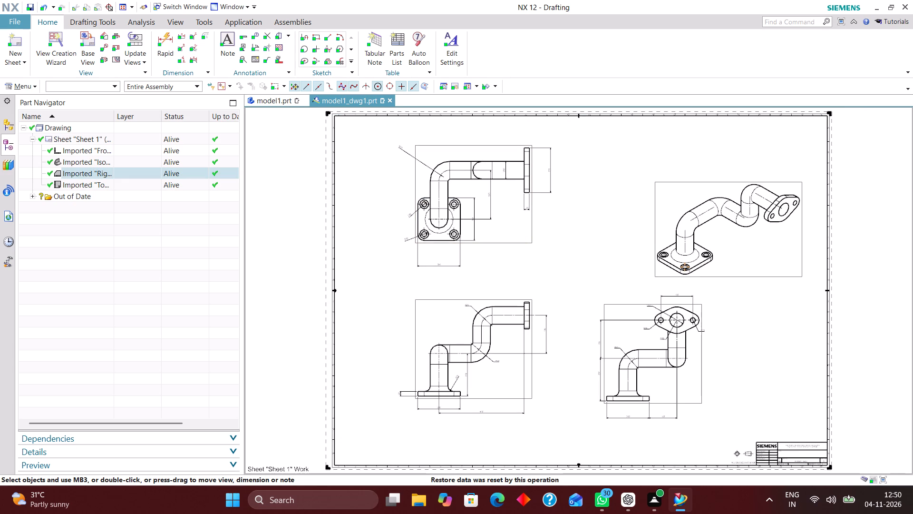
scroll(456, 400, "up", 7)
scroll(488, 381, "down", 5)
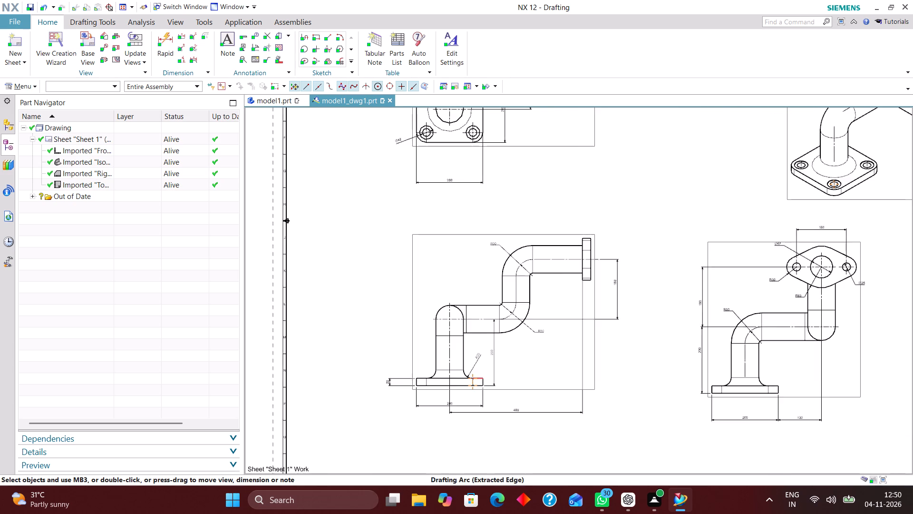
scroll(484, 381, "down", 1)
scroll(471, 175, "up", 4)
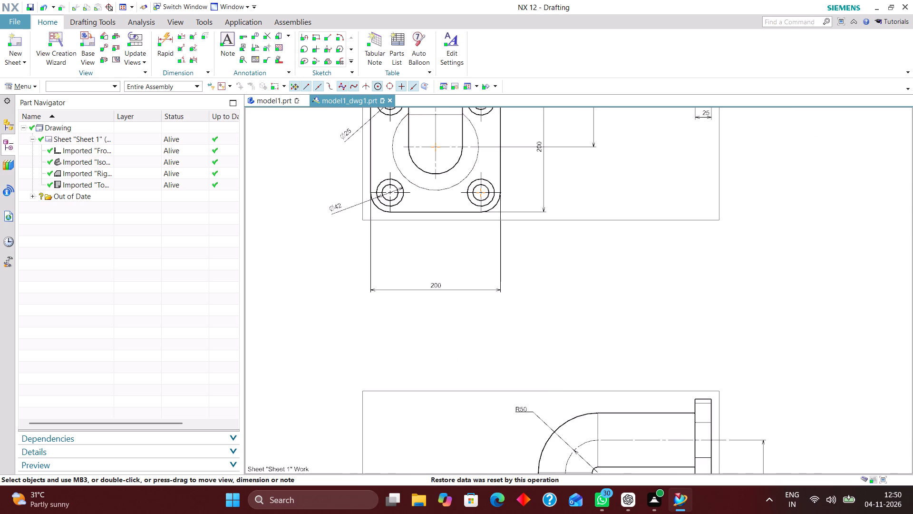
Add a radial dimension to the square base flange's upper-left corner in the top view, placing it outside, above and left of the corner.
scroll(520, 258, "down", 2)
scroll(415, 135, "up", 3)
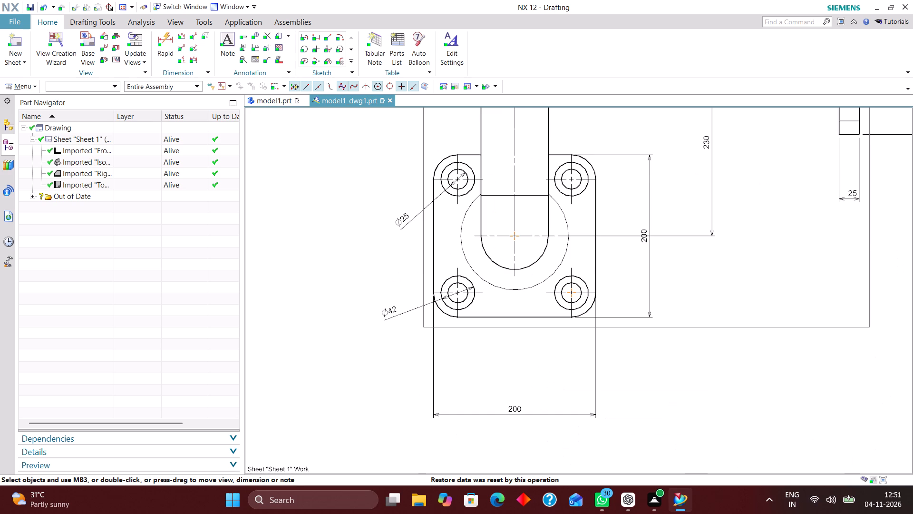
left_click(165, 34)
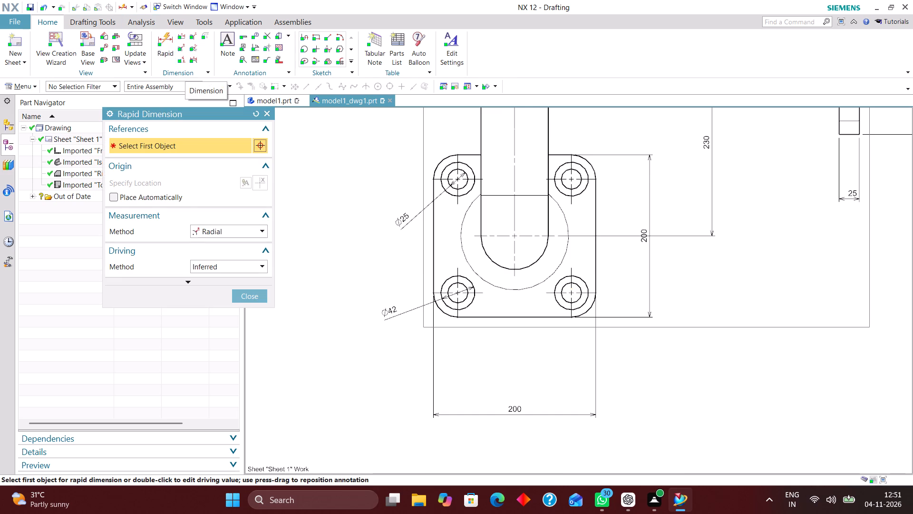
left_click(443, 161)
scroll(472, 238, "down", 1)
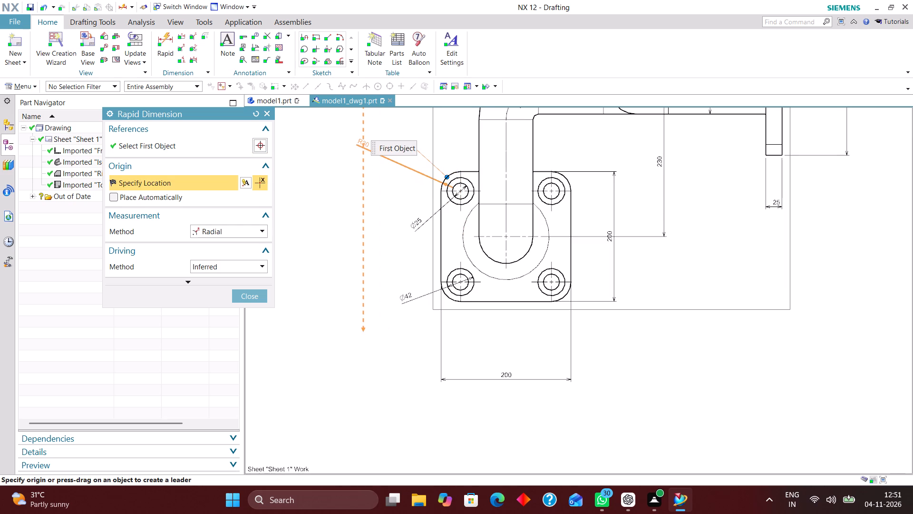
left_click(373, 137)
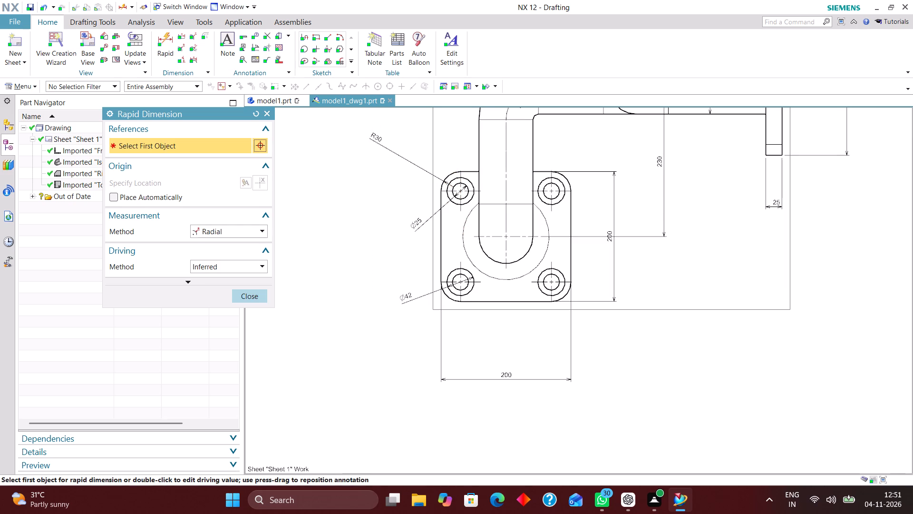
left_click(255, 293)
Extend the top view's flange corner radius line to the arc centre, set Horizontal Text with Text above Stub, and reposition it nearer the corner.
scroll(392, 128, "up", 4)
left_click_drag(356, 144, 453, 178)
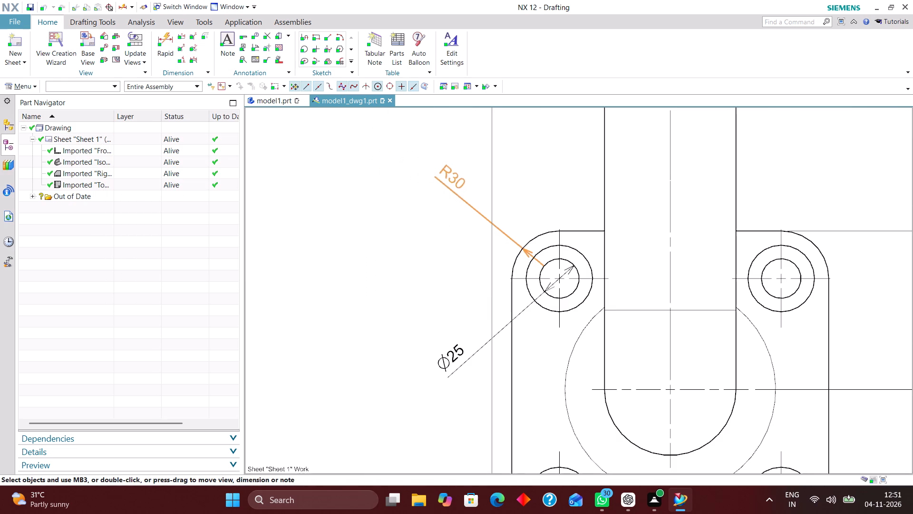
left_click_drag(453, 178, 454, 188)
triple_click(453, 187)
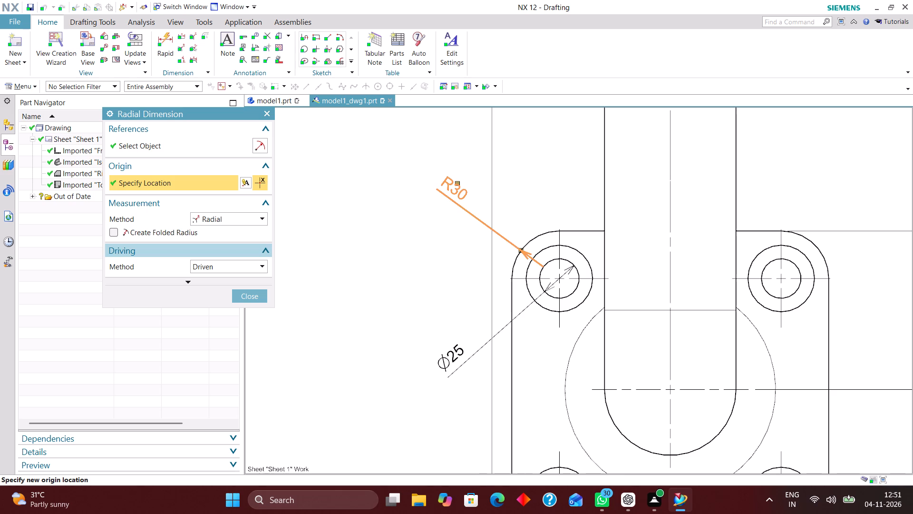
double_click(450, 186)
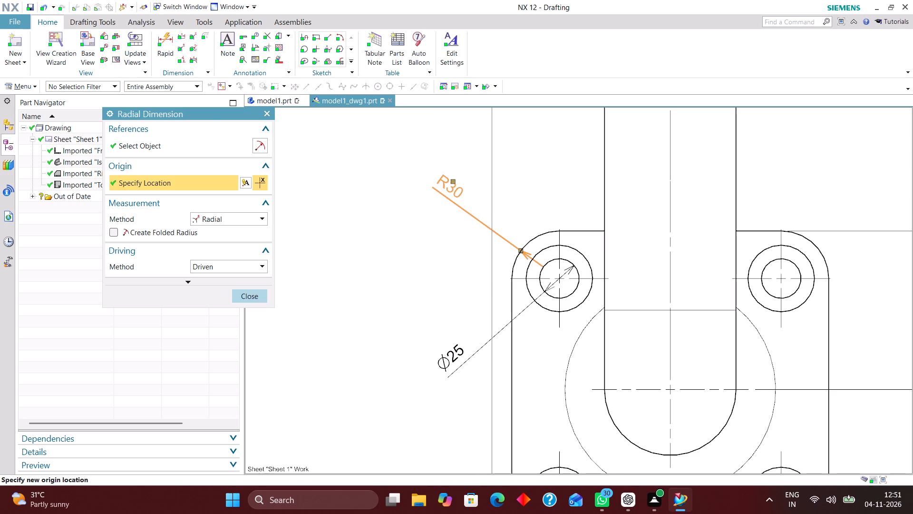
left_click(247, 298)
double_click(442, 181)
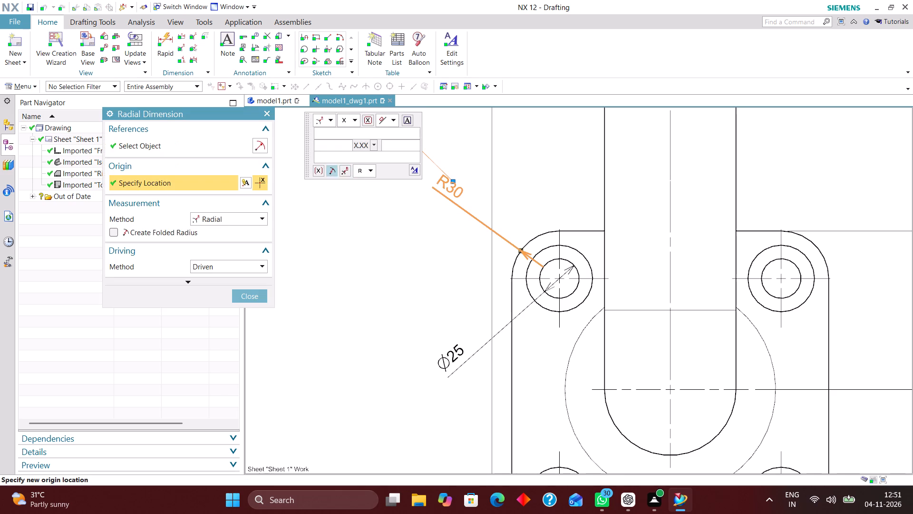
left_click(345, 172)
left_click(416, 169)
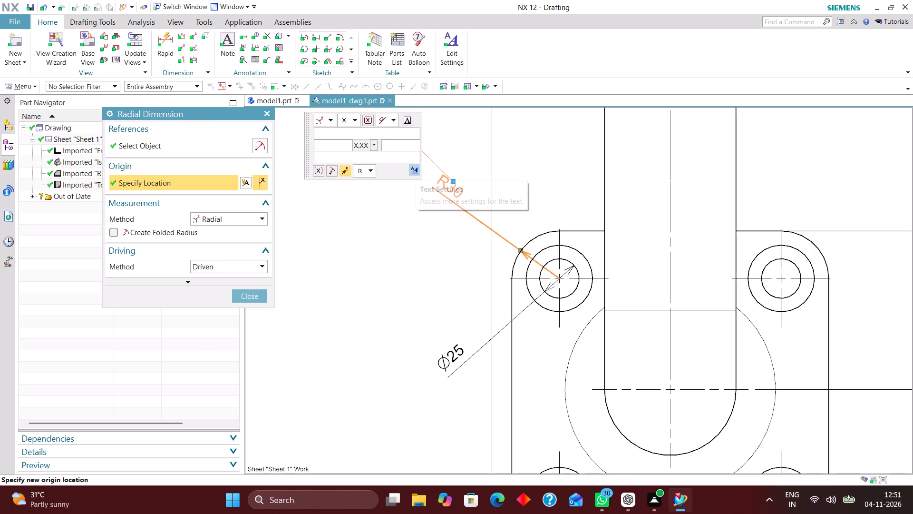
left_click(368, 162)
left_click(355, 173)
left_click(359, 174)
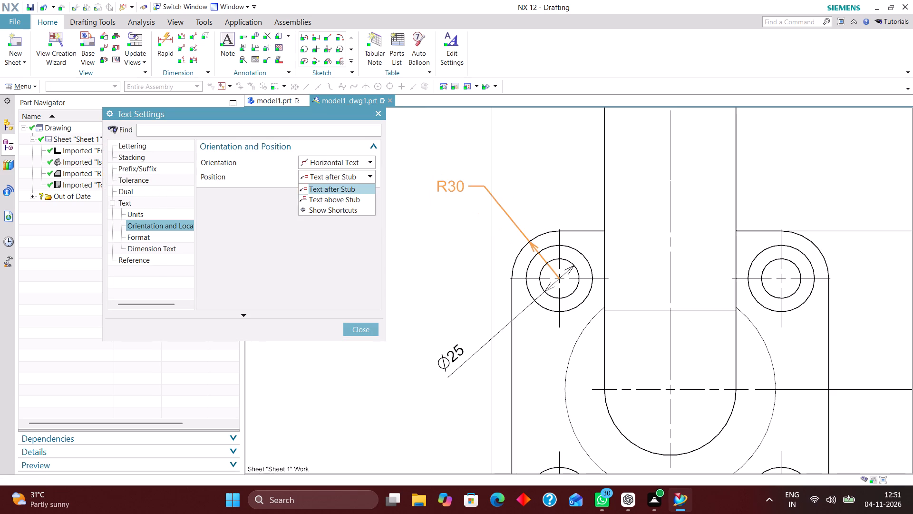
left_click(359, 195)
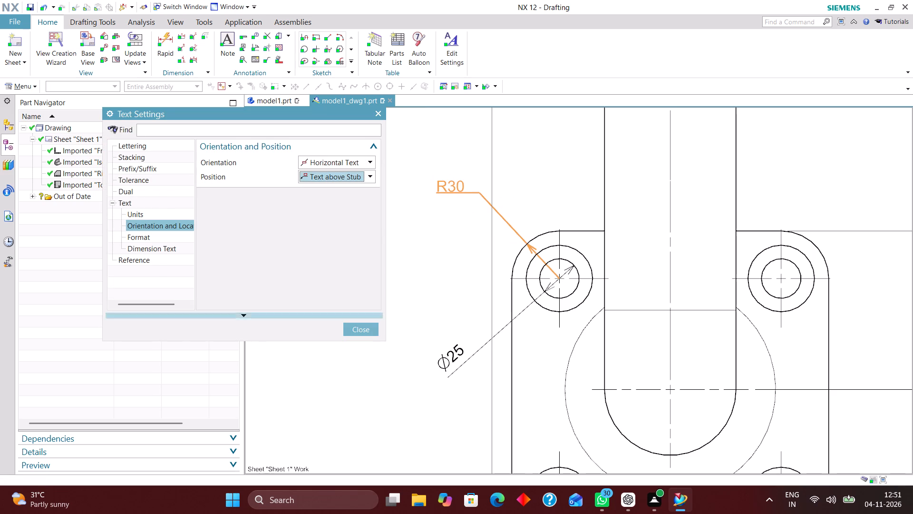
left_click(369, 331)
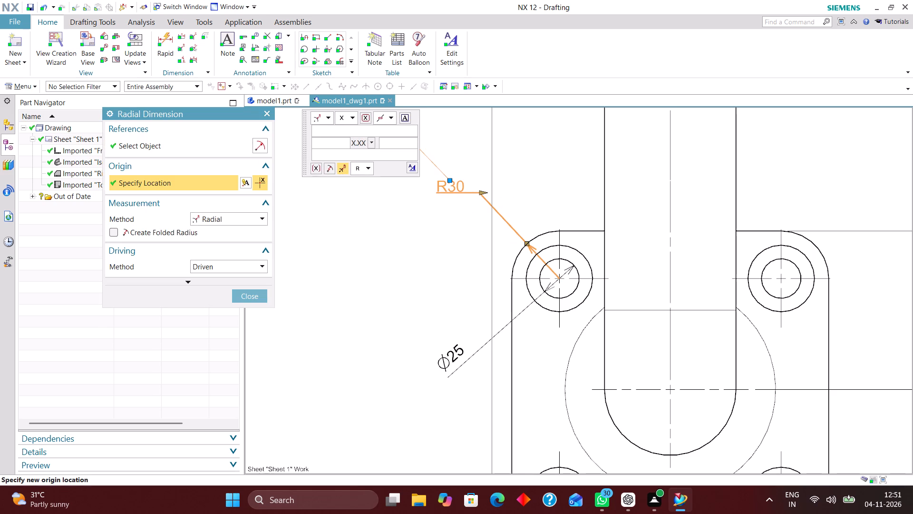
left_click(269, 295)
left_click(250, 297)
left_click_drag(456, 186, 433, 204)
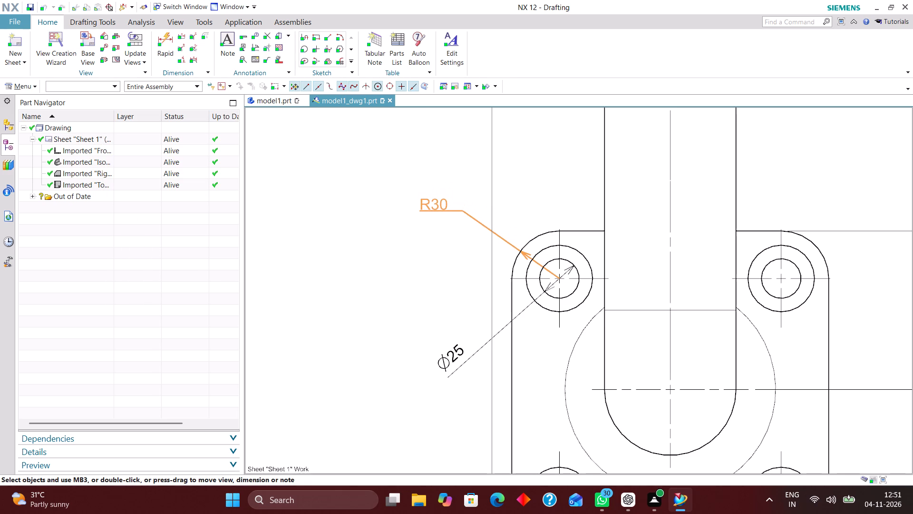
left_click_drag(433, 204, 435, 205)
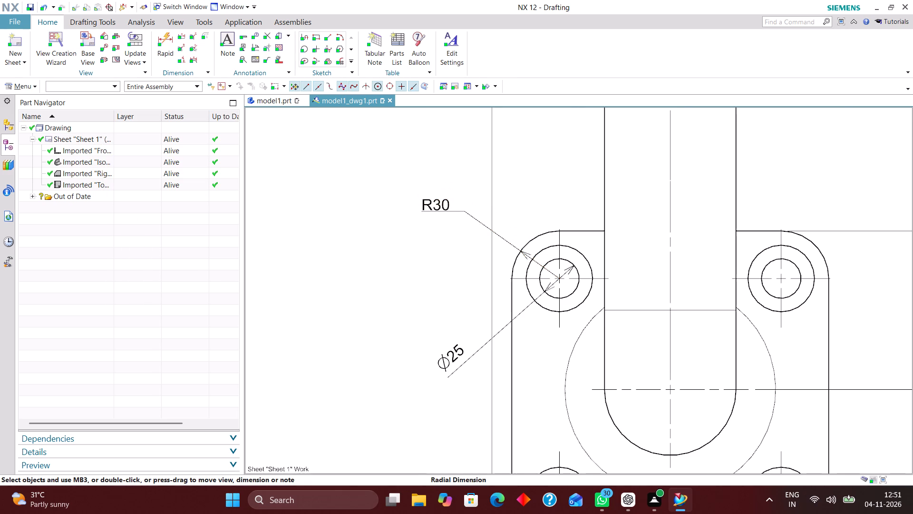
Reposition the top view's upper-left 25 mm hole diameter nearer the flange, and set it to Horizontal Text with Text above Stub.
scroll(426, 242, "down", 1)
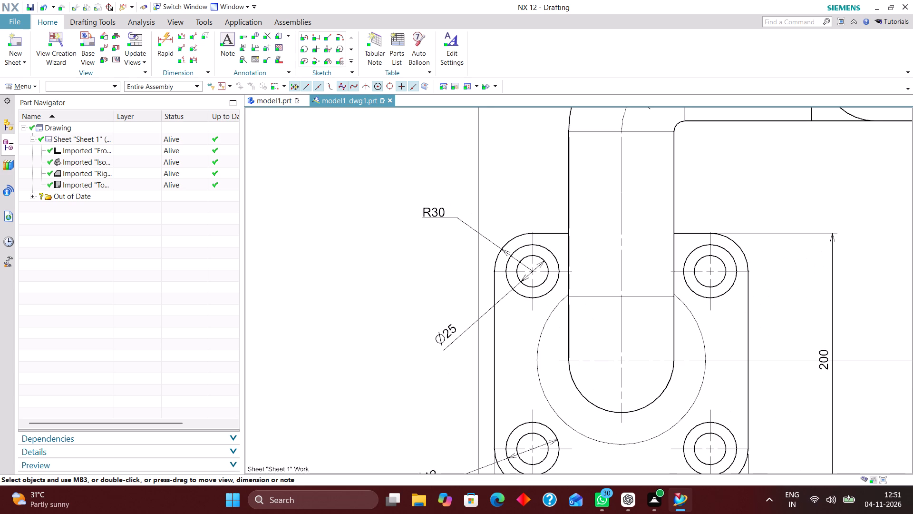
scroll(462, 214, "down", 2)
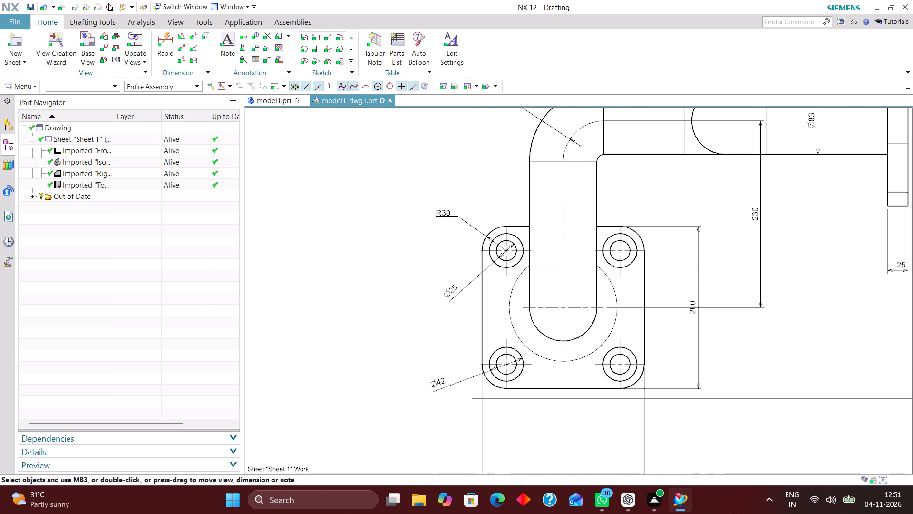
scroll(460, 210, "up", 3)
left_click_drag(434, 369, 459, 317)
double_click(459, 318)
left_click(413, 375)
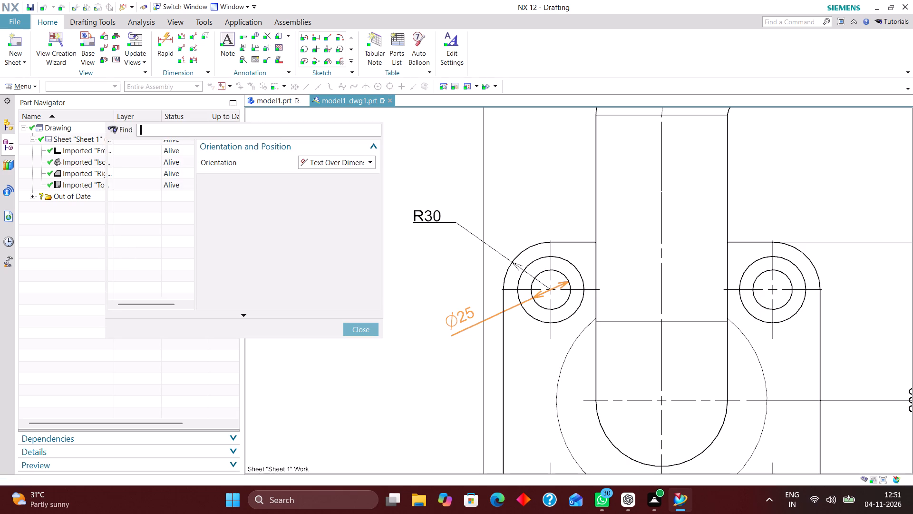
left_click(364, 163)
left_click(362, 177)
left_click(362, 180)
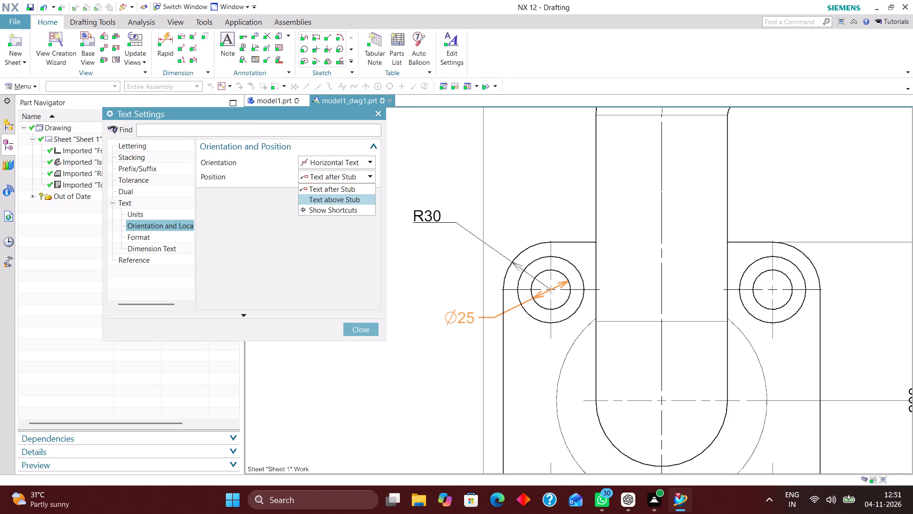
left_click(355, 197)
left_click(363, 329)
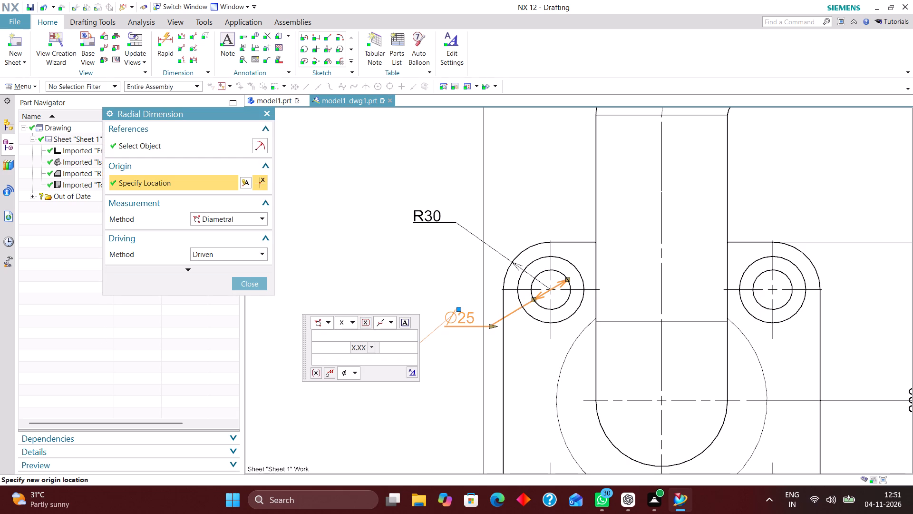
left_click(253, 280)
left_click_drag(465, 327, 457, 331)
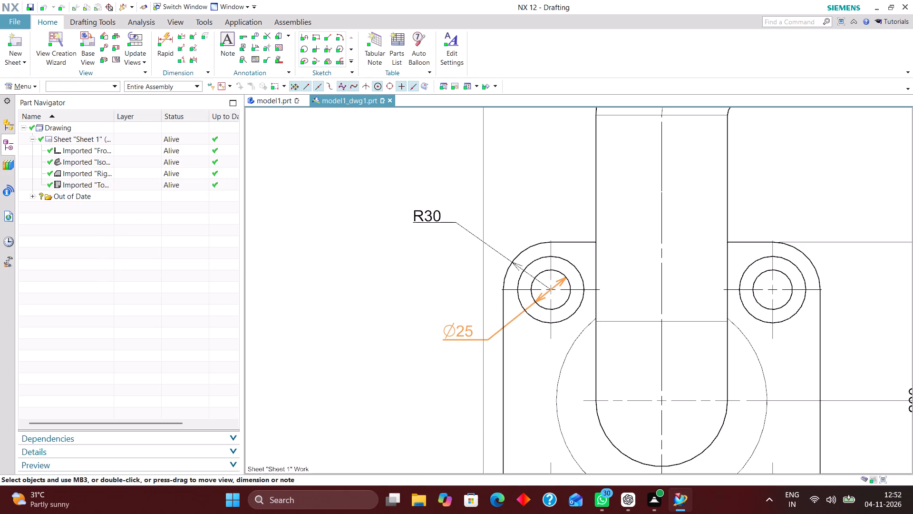
left_click_drag(457, 331, 456, 328)
Add the text "4 x" in front of the top view's R30 flange corner radius dimension.
scroll(413, 294, "down", 2)
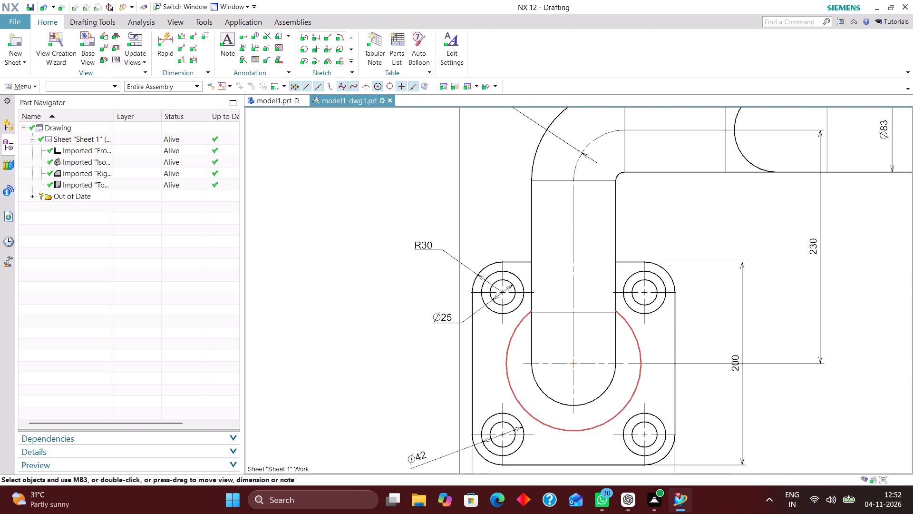
scroll(478, 279, "down", 1)
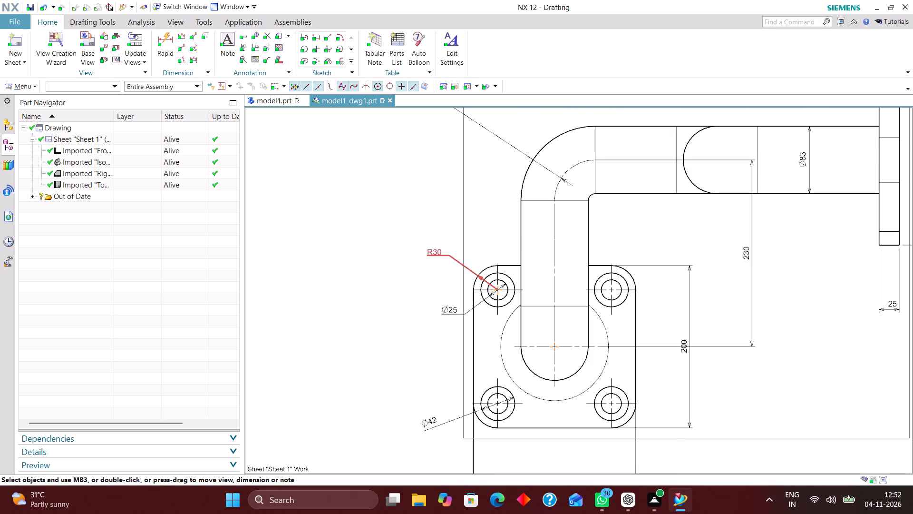
scroll(437, 257, "up", 2)
double_click(432, 244)
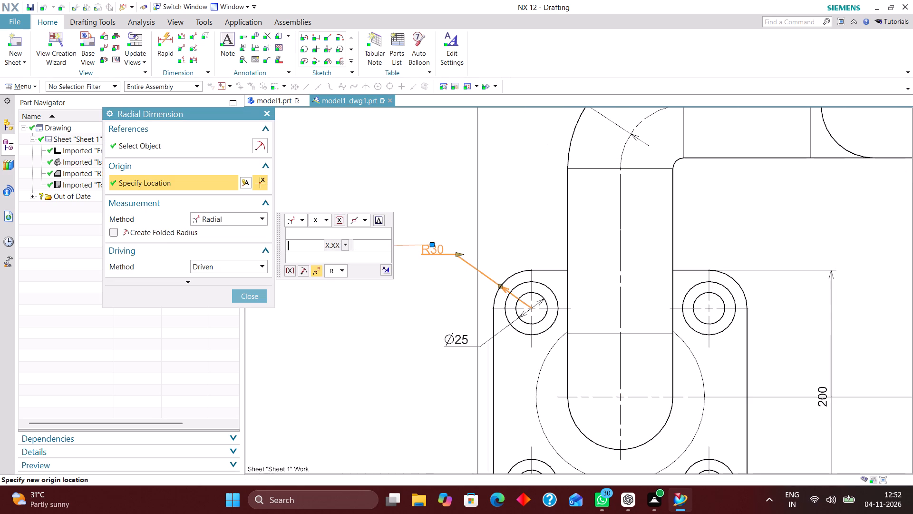
key("4")
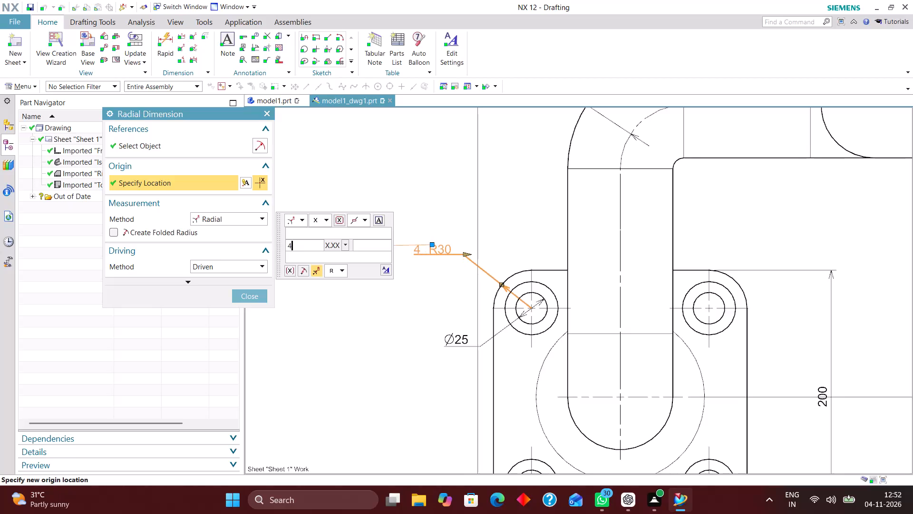
key("space")
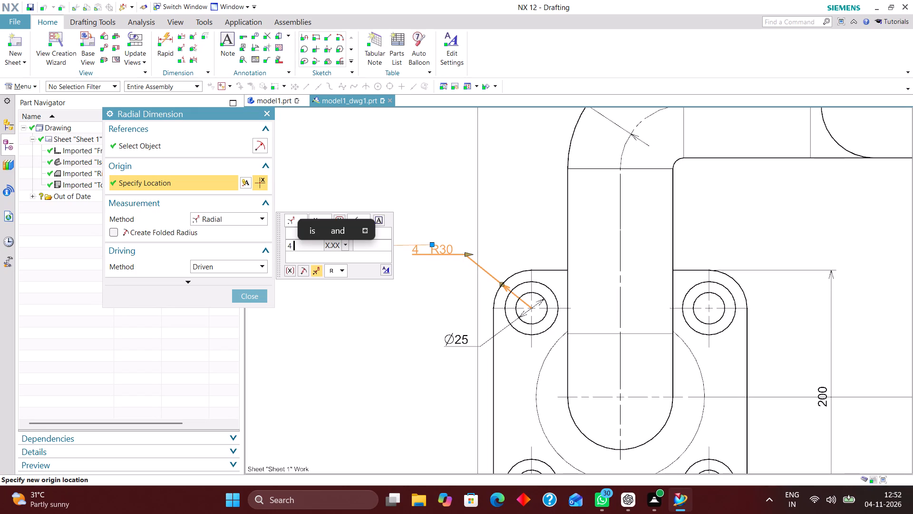
key("x")
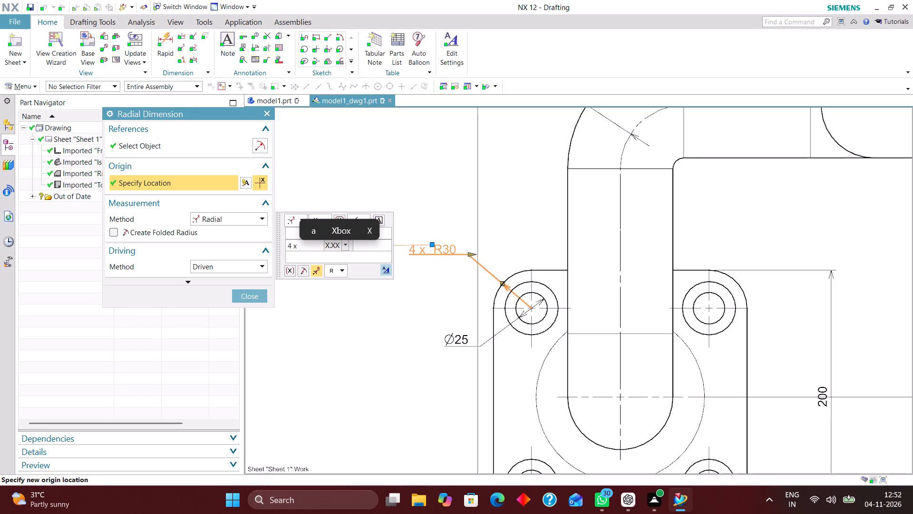
left_click(246, 296)
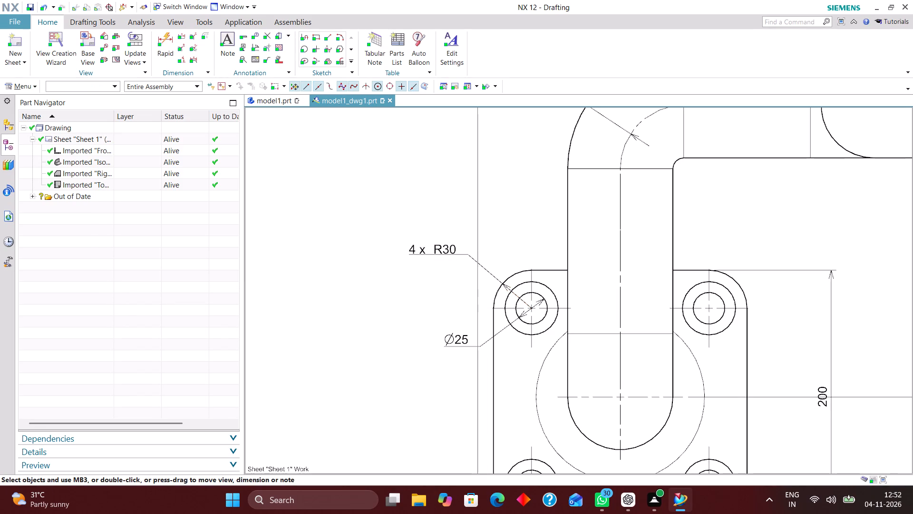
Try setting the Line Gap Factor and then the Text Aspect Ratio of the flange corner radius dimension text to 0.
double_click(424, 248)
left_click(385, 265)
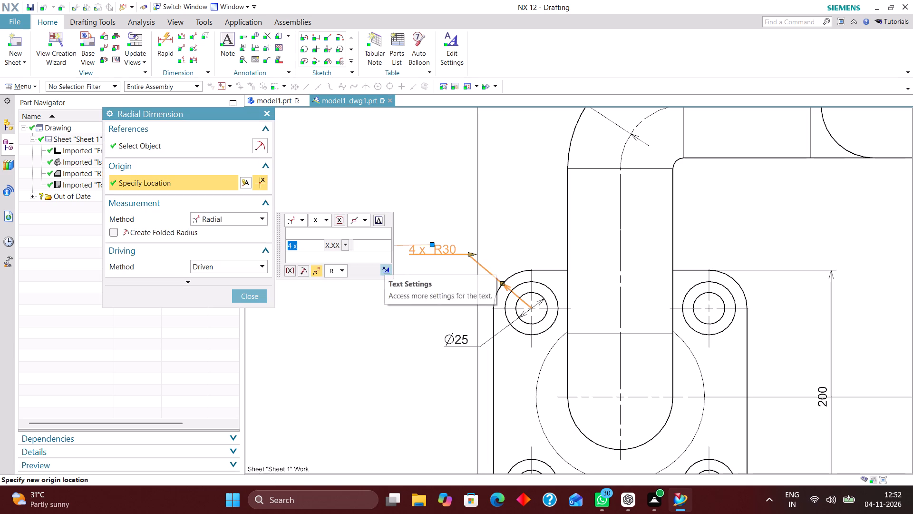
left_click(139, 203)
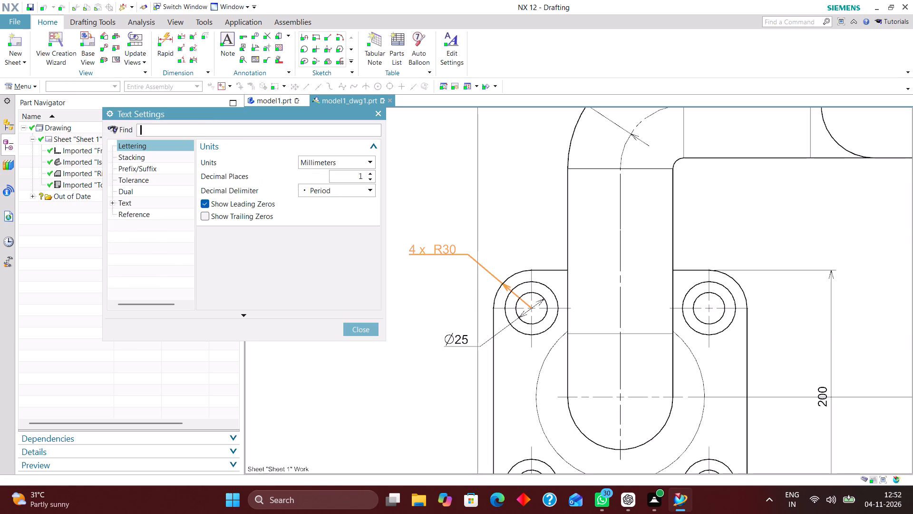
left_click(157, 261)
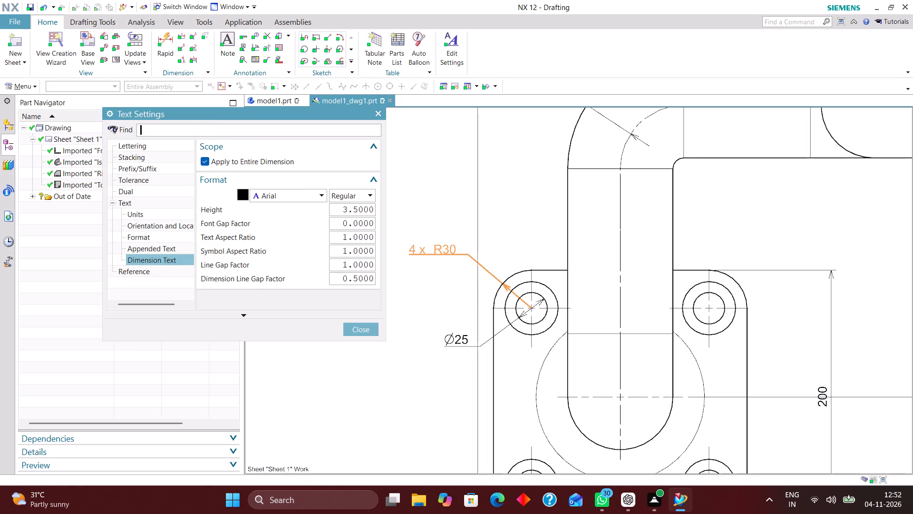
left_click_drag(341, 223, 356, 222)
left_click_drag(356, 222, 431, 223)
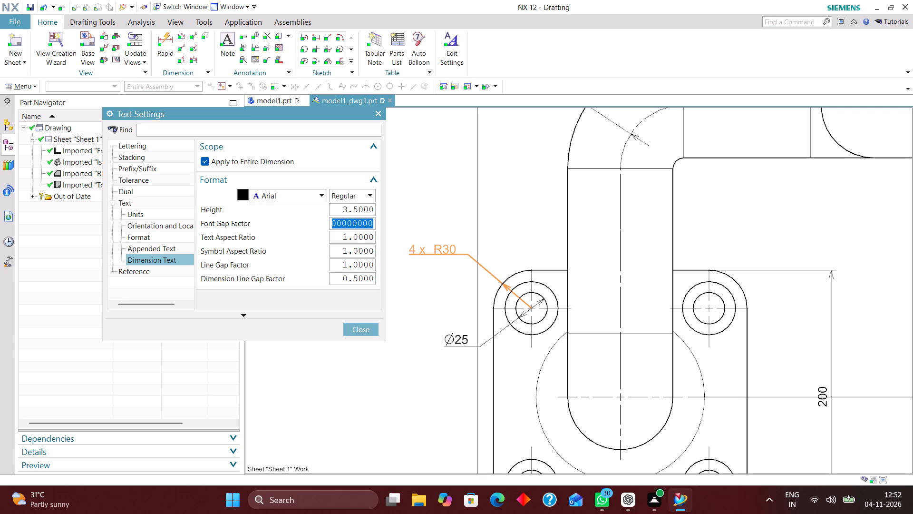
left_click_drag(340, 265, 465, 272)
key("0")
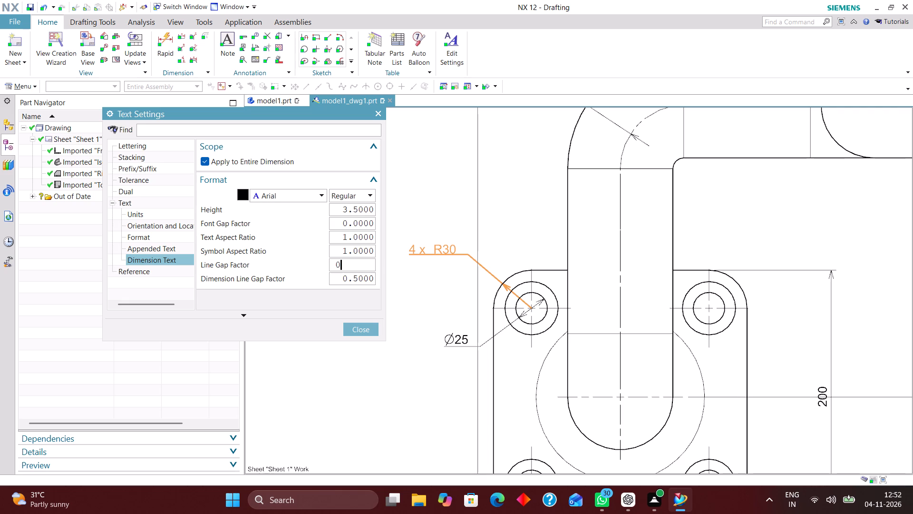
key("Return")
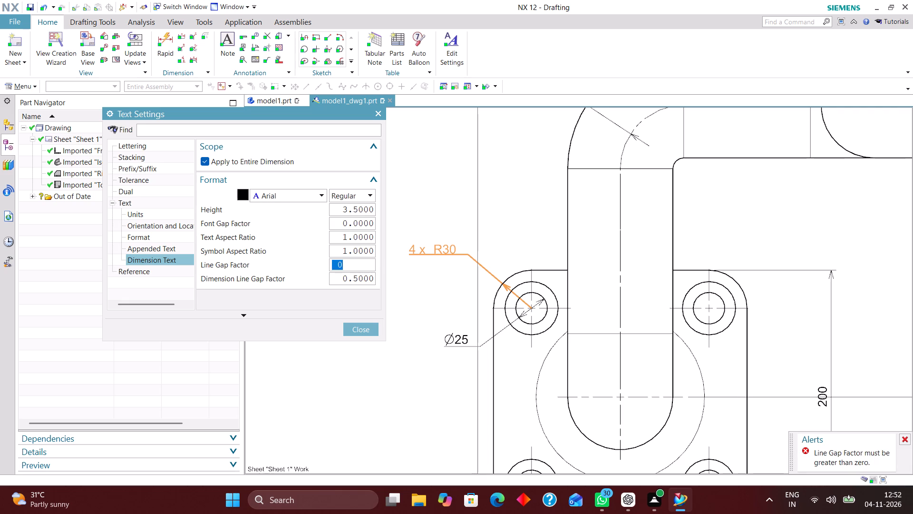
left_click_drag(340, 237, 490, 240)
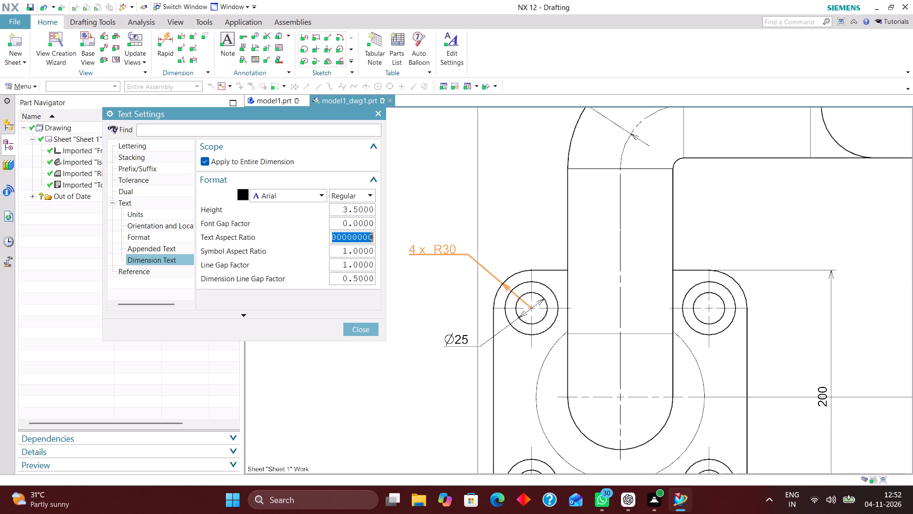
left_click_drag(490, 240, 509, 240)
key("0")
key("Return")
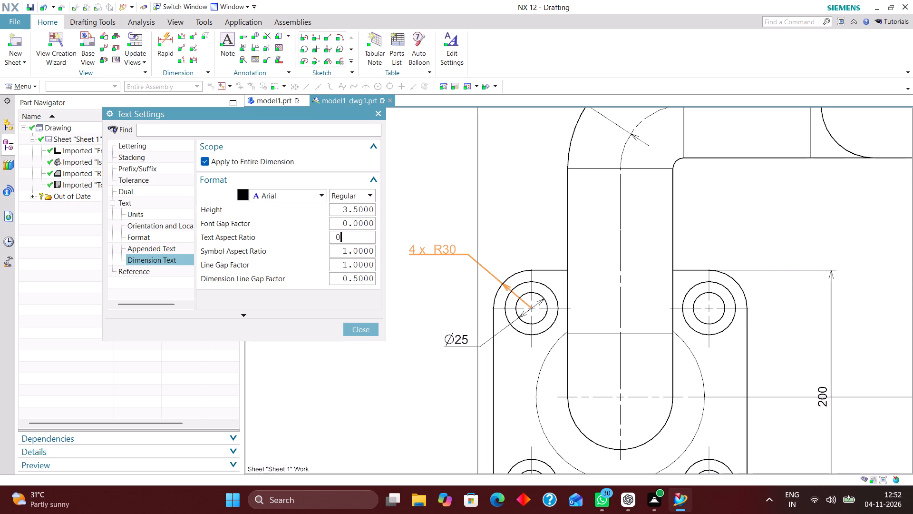
Tighten the spacing between "4 x" and R30 by setting the appended text's Text Gap Factor to 0.3.
left_click(157, 248)
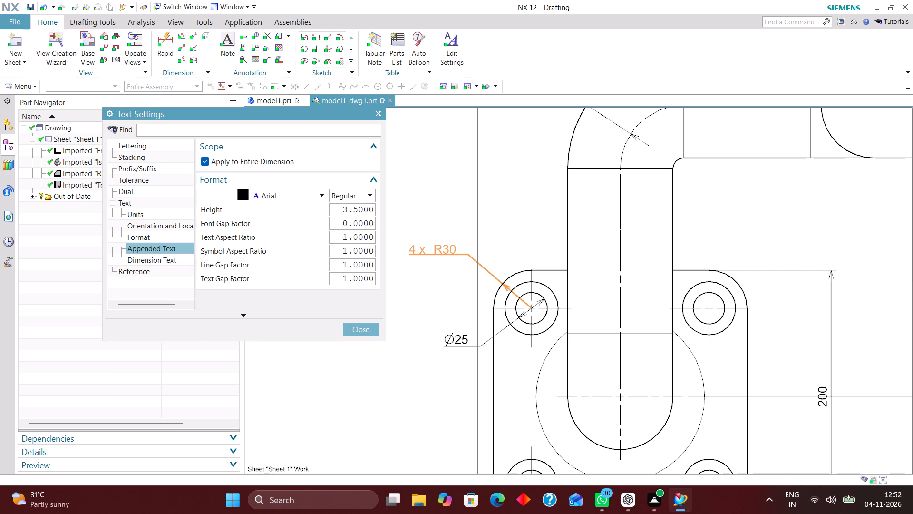
left_click_drag(340, 278, 456, 289)
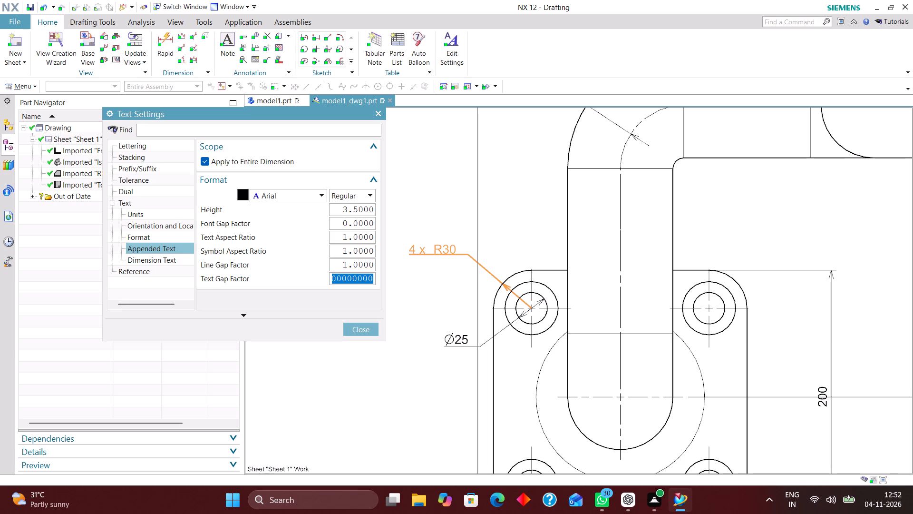
key("0")
key("Return")
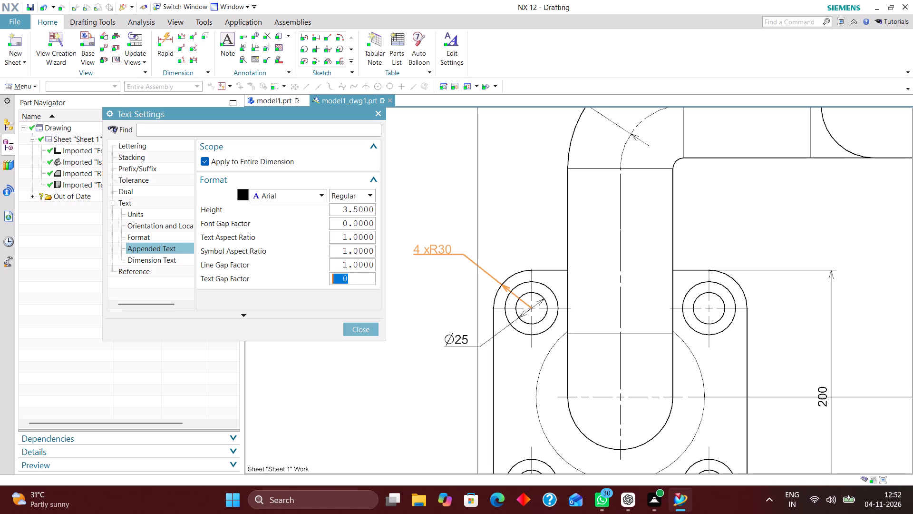
type("0.2")
key("Return")
type("0.2")
key("BackSpace")
type("0.3")
key("BackSpace")
key("BackSpace")
key("BackSpace")
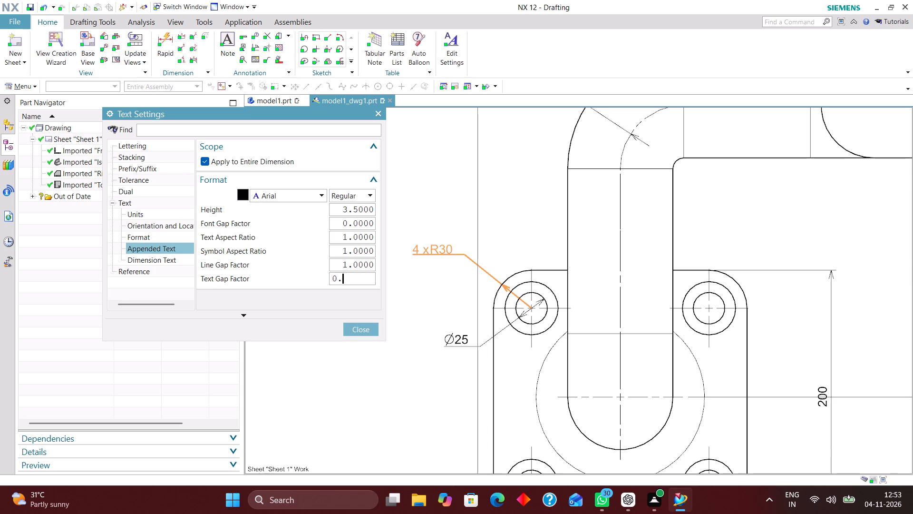
key("3")
key("Return")
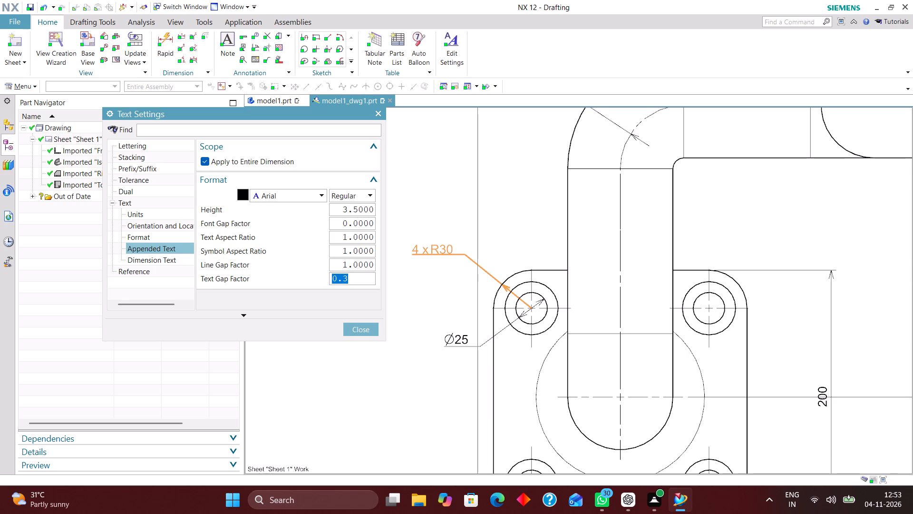
left_click(370, 328)
left_click(258, 298)
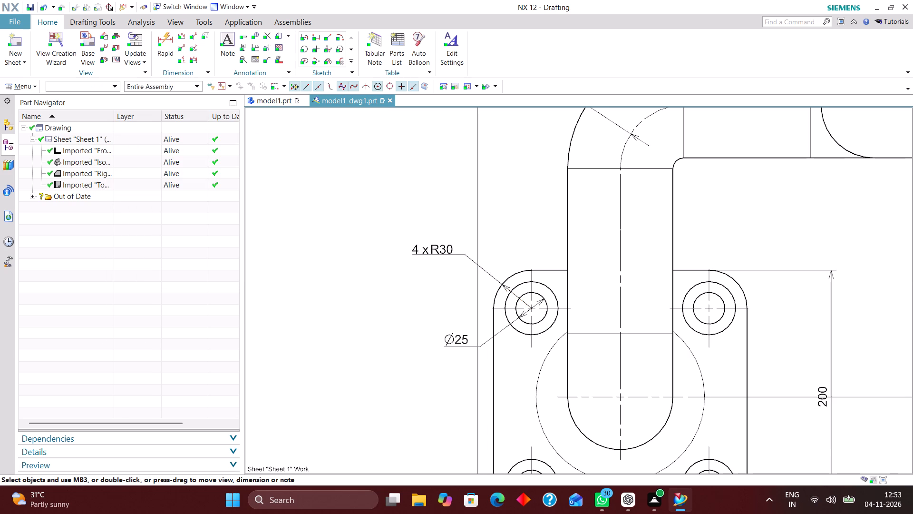
Set the top view's lower-left 42 mm counterbore diameter to Horizontal Text with Text above Stub, and reposition it below and left of the hole.
scroll(423, 203, "down", 3)
scroll(428, 248, "up", 3)
scroll(413, 239, "down", 3)
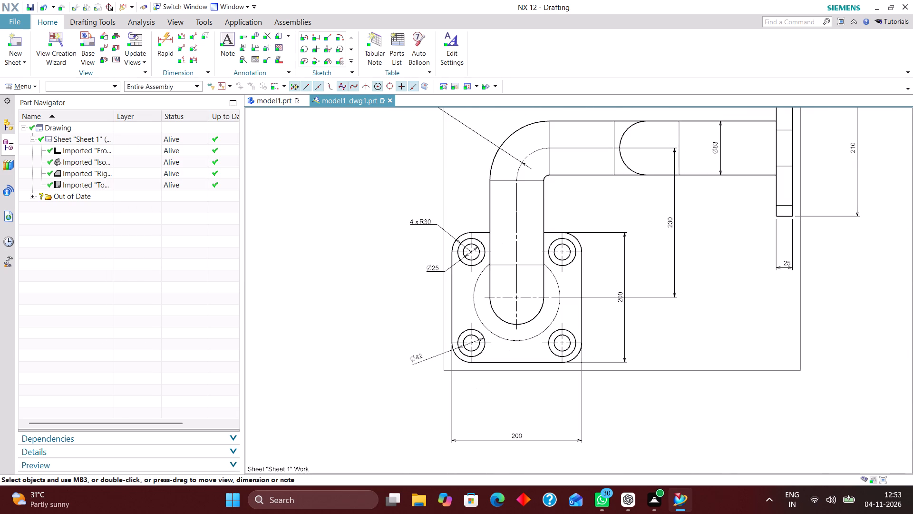
scroll(419, 357, "up", 2)
scroll(417, 269, "down", 2)
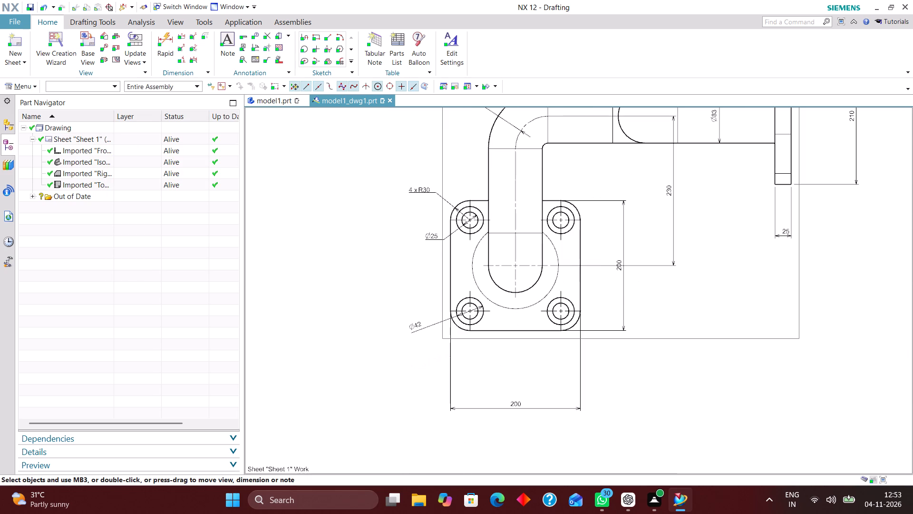
left_click_drag(414, 326, 426, 335)
double_click(424, 337)
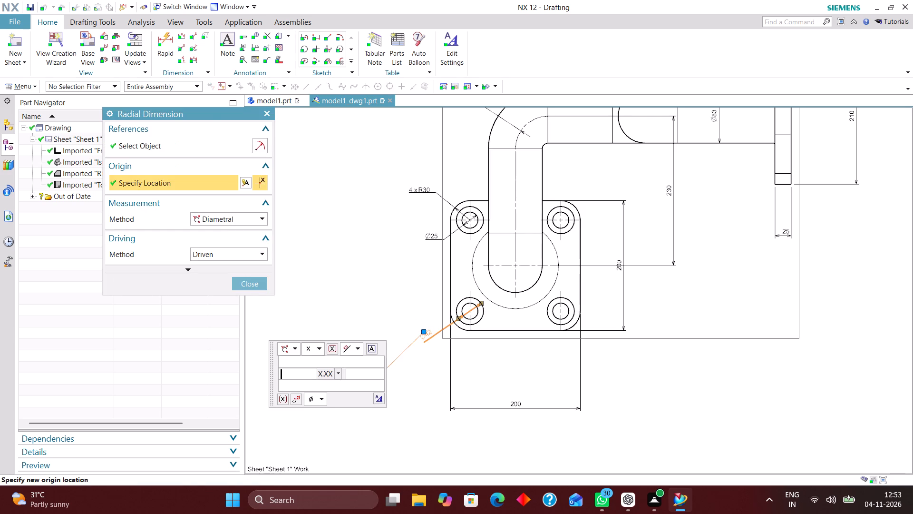
left_click(383, 400)
left_click(354, 162)
left_click(348, 174)
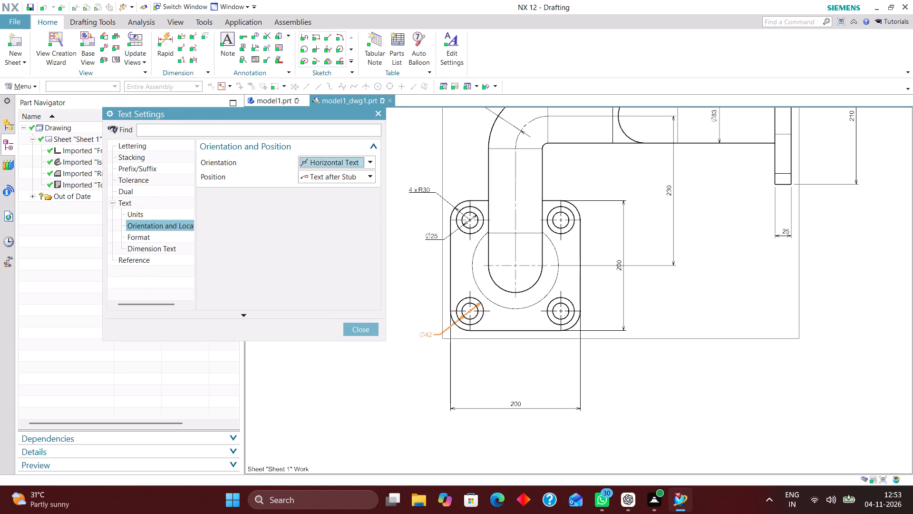
left_click(354, 178)
left_click(348, 200)
left_click(359, 330)
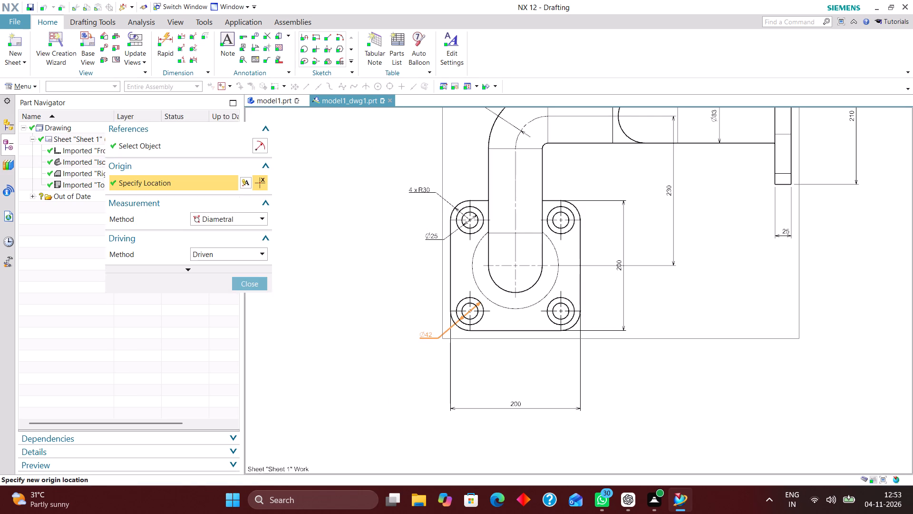
left_click(254, 284)
left_click(432, 336)
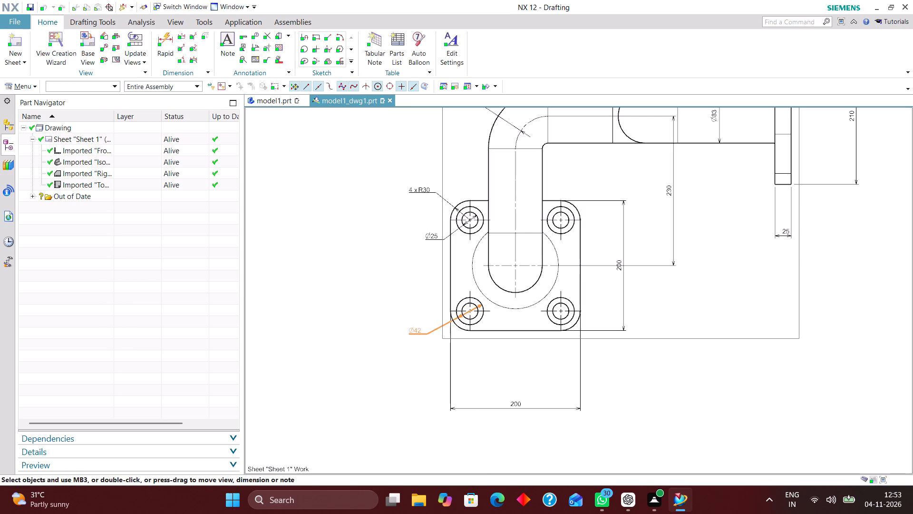
scroll(388, 309, "down", 2)
scroll(522, 332, "up", 1)
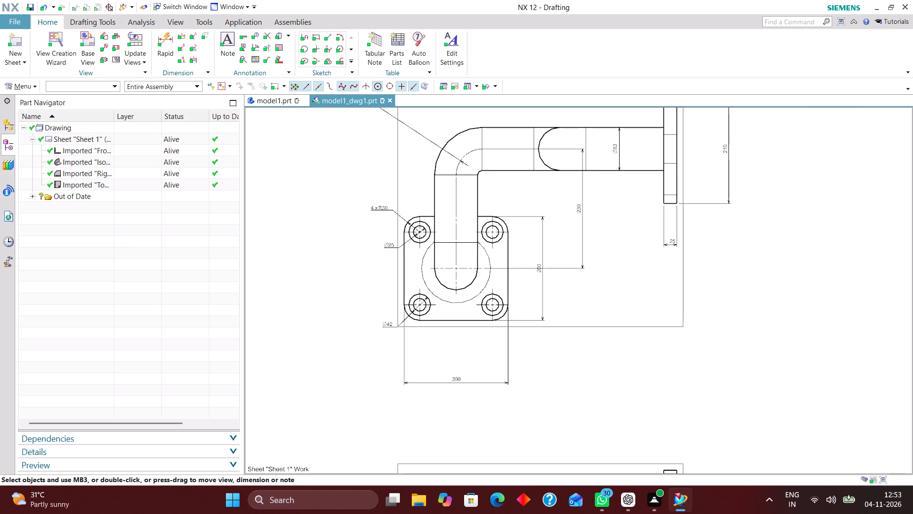
Inspect the top and right views and the full sheet to check the placement and legibility of the dimensions.
scroll(569, 267, "down", 1)
scroll(577, 226, "up", 1)
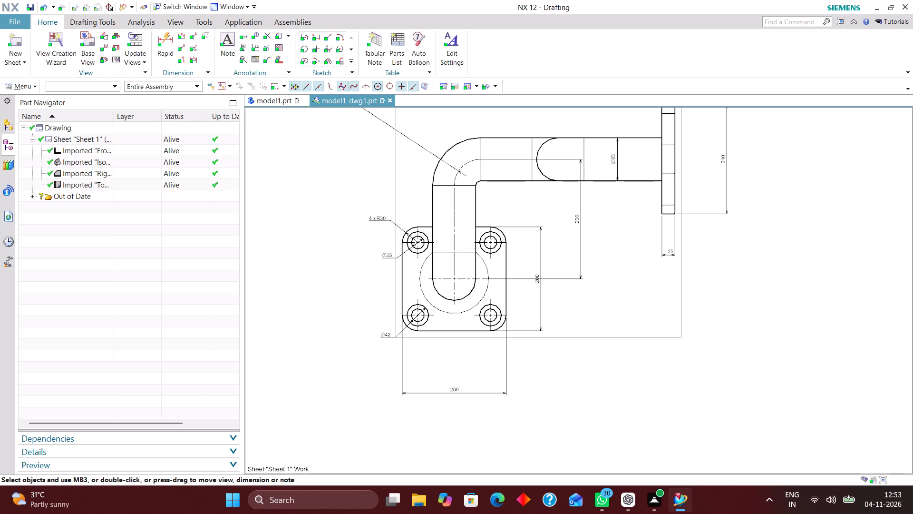
scroll(438, 223, "down", 5)
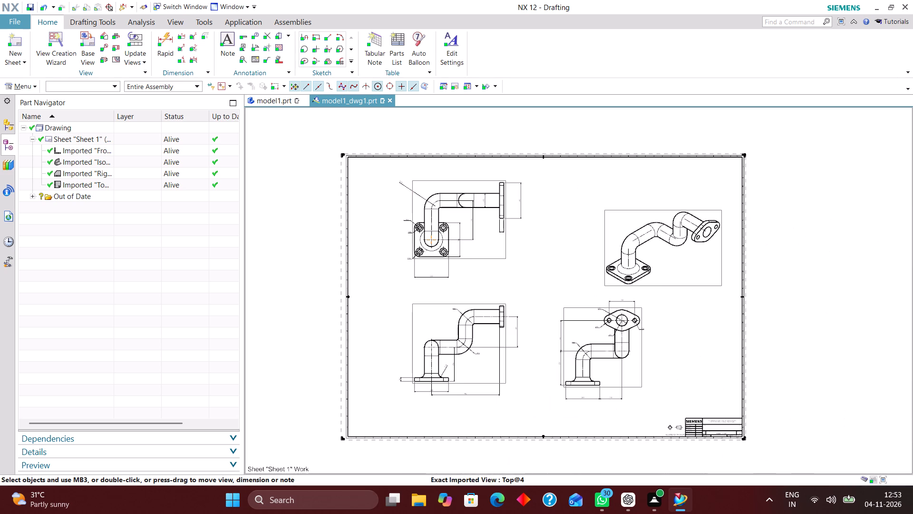
scroll(470, 363, "up", 3)
scroll(405, 287, "down", 3)
scroll(541, 215, "up", 2)
right_click_drag(528, 191, 458, 246)
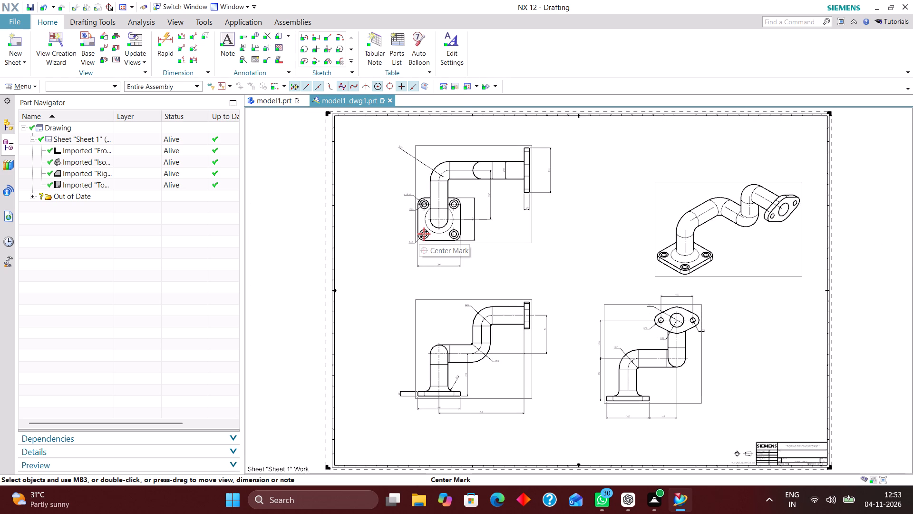
scroll(667, 361, "up", 3)
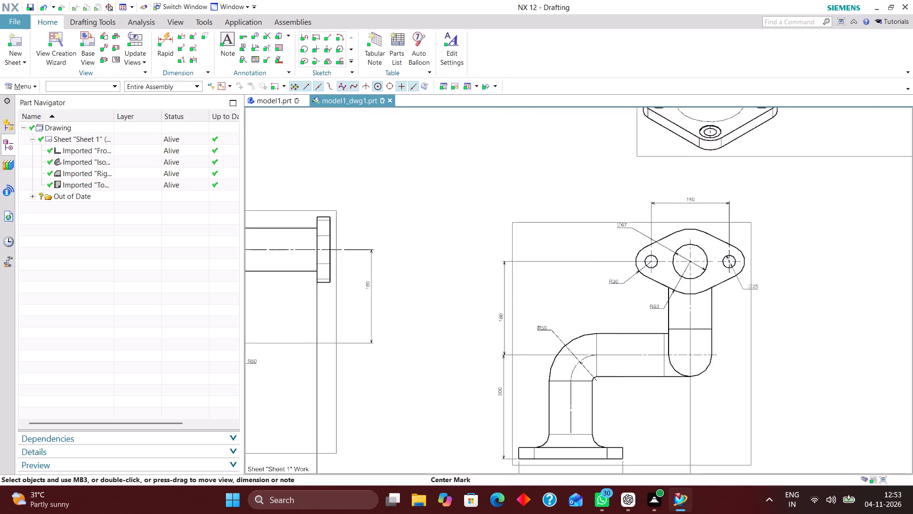
scroll(669, 360, "up", 2)
scroll(522, 189, "down", 2)
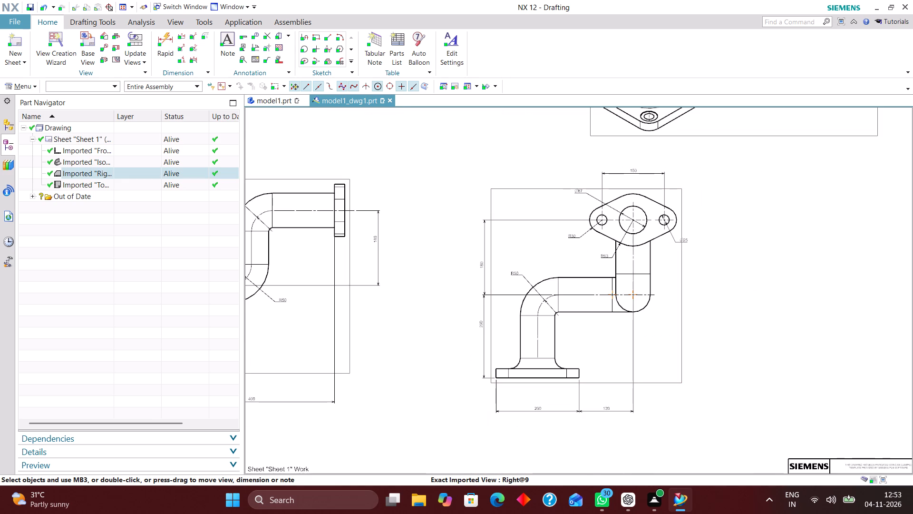
scroll(534, 188, "down", 1)
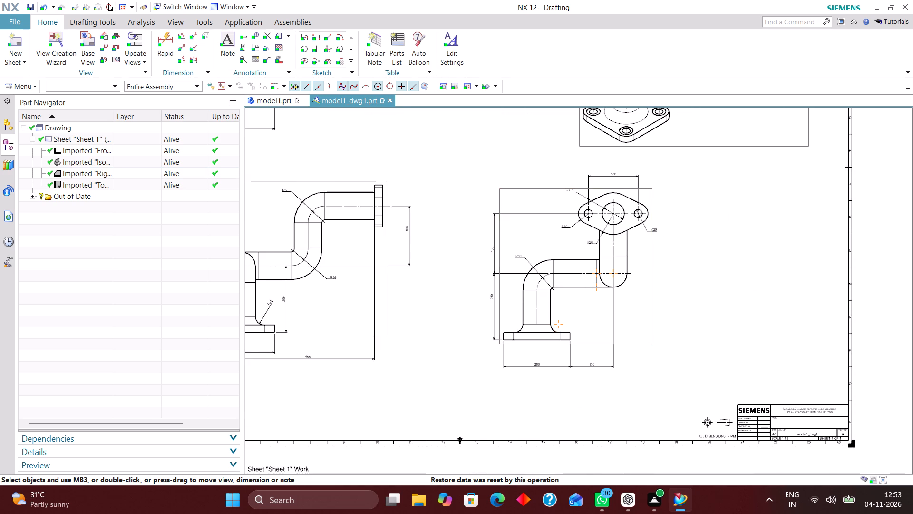
scroll(605, 294, "down", 2)
Move the front view's 200 mm vertical height dimension farther right, clear of the lower bend.
scroll(401, 306, "up", 6)
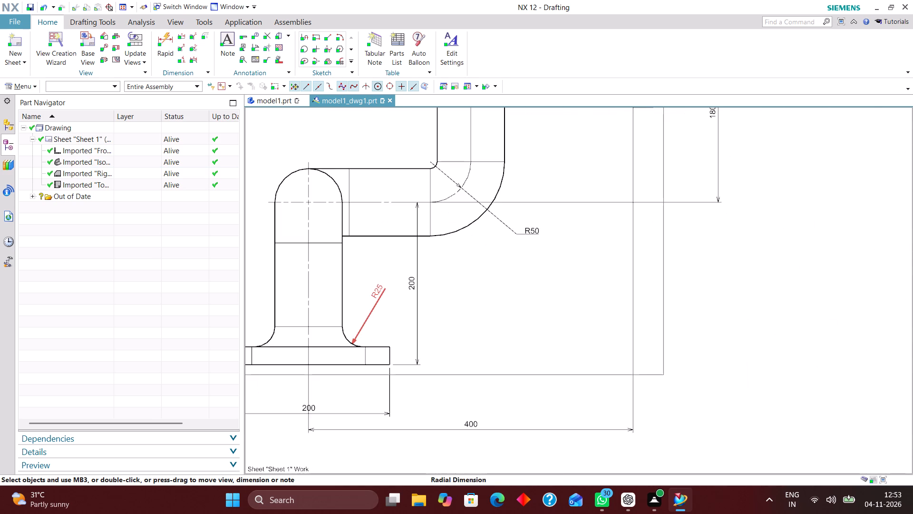
scroll(399, 284, "down", 3)
left_click_drag(411, 285, 451, 284)
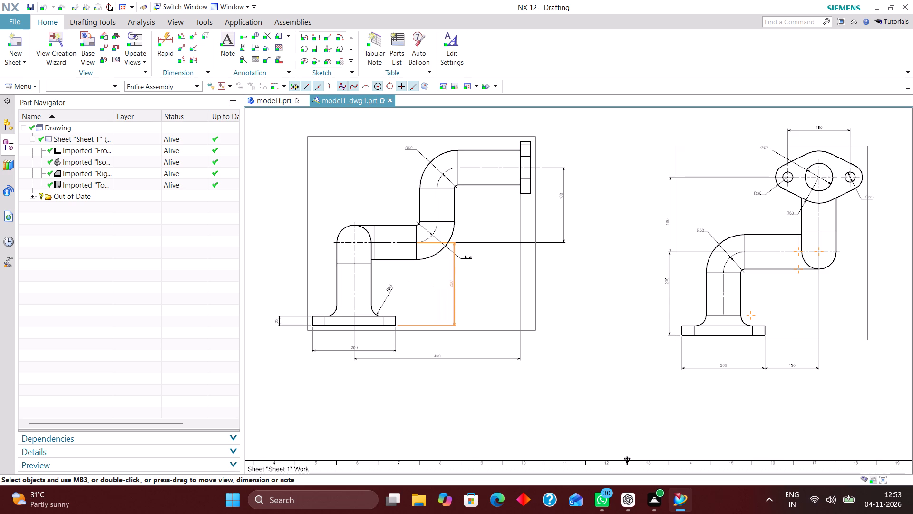
left_click_drag(451, 284, 490, 287)
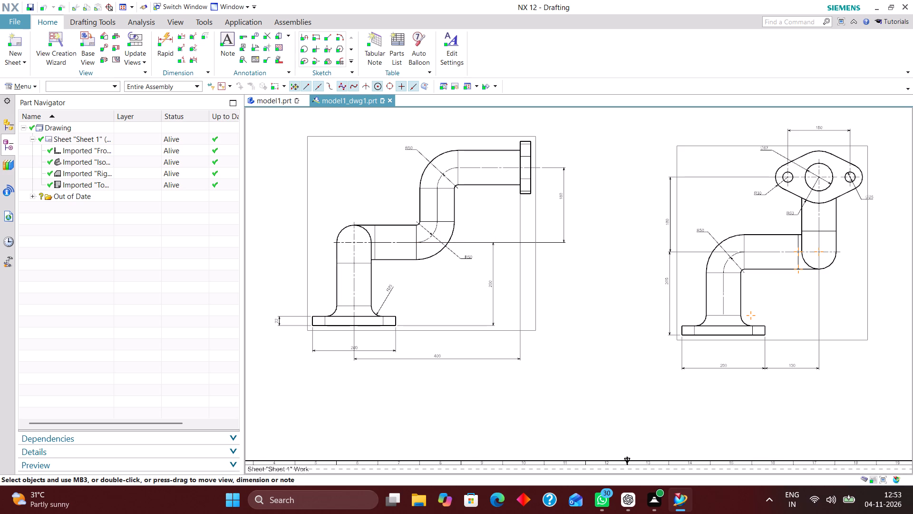
Reposition the front view's lower bend R50 dimension above and left of the bend.
left_click_drag(471, 253, 376, 191)
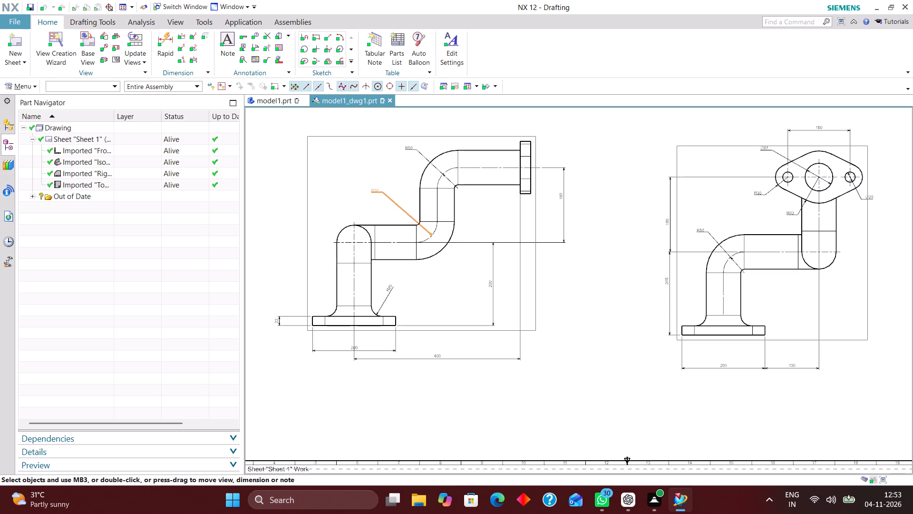
left_click_drag(376, 191, 389, 200)
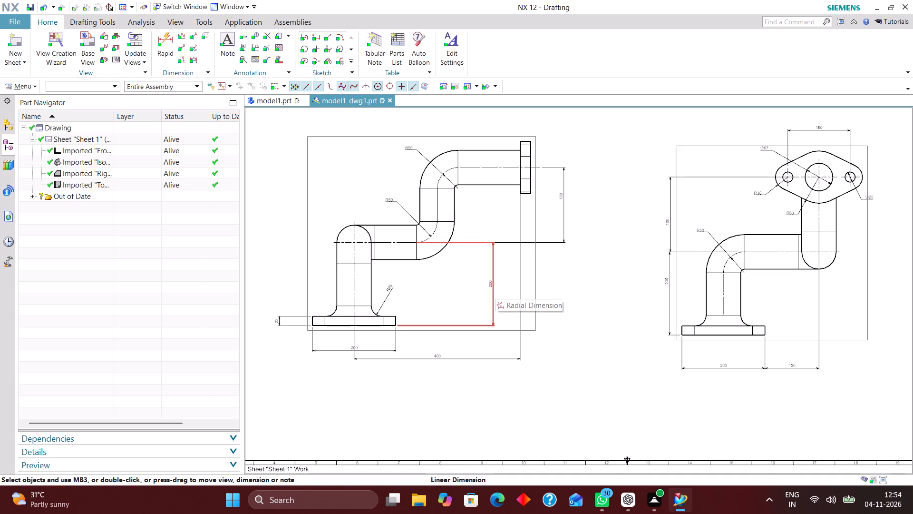
Delete the R25 radius dimension from the right-hand fillet above the base flange in the front view.
scroll(467, 276, "down", 2)
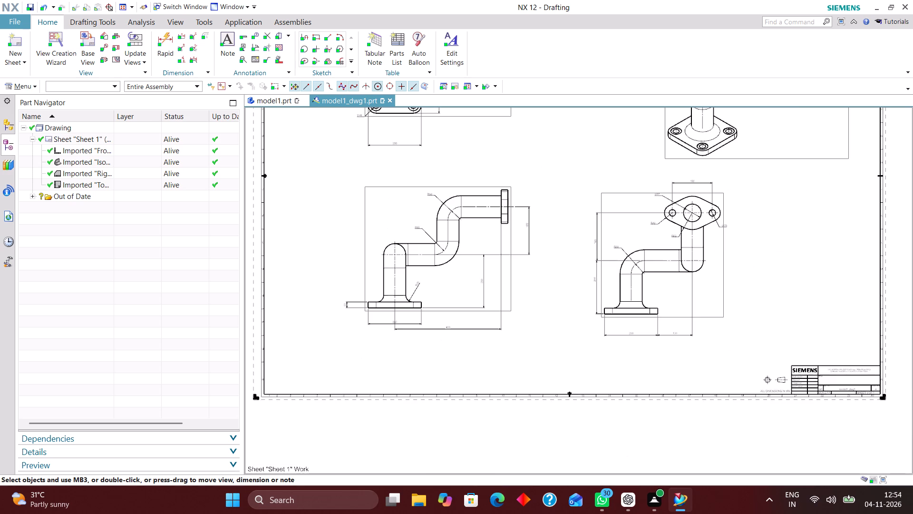
scroll(423, 280, "up", 5)
scroll(516, 278, "down", 2)
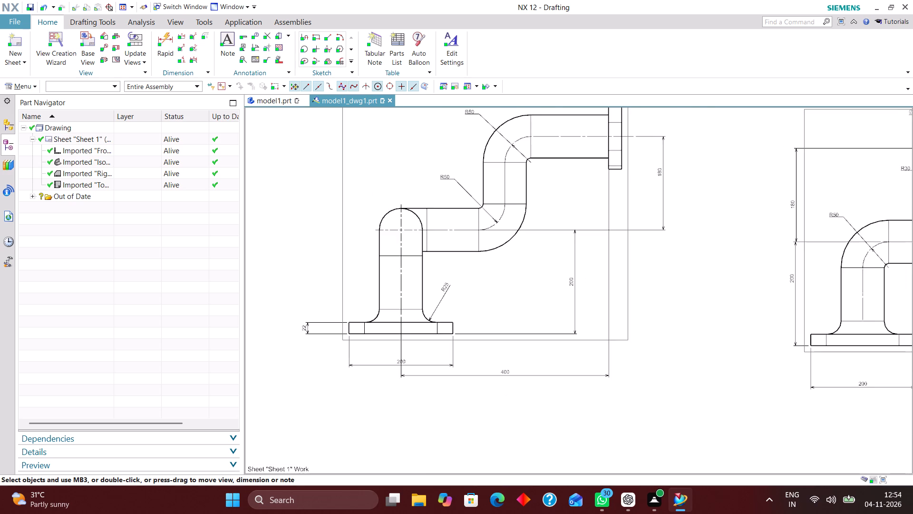
scroll(434, 296, "up", 4)
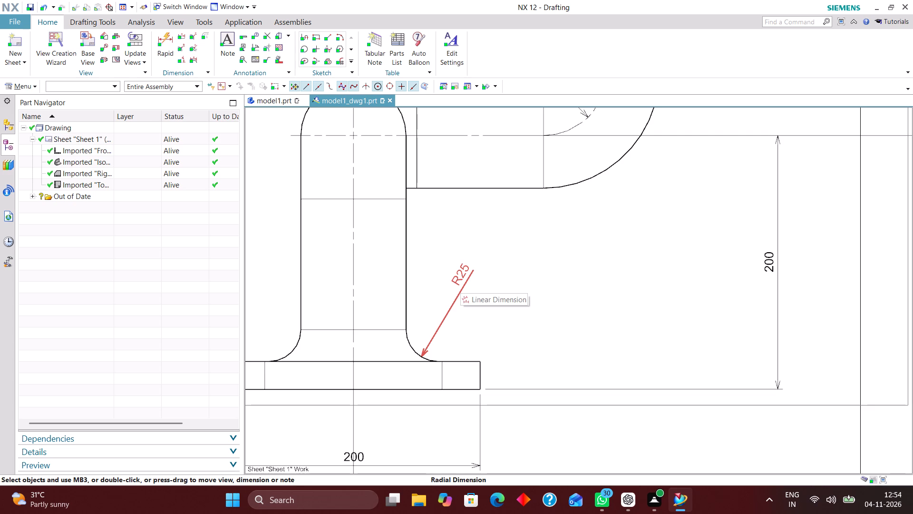
scroll(481, 307, "down", 2)
scroll(468, 292, "up", 2)
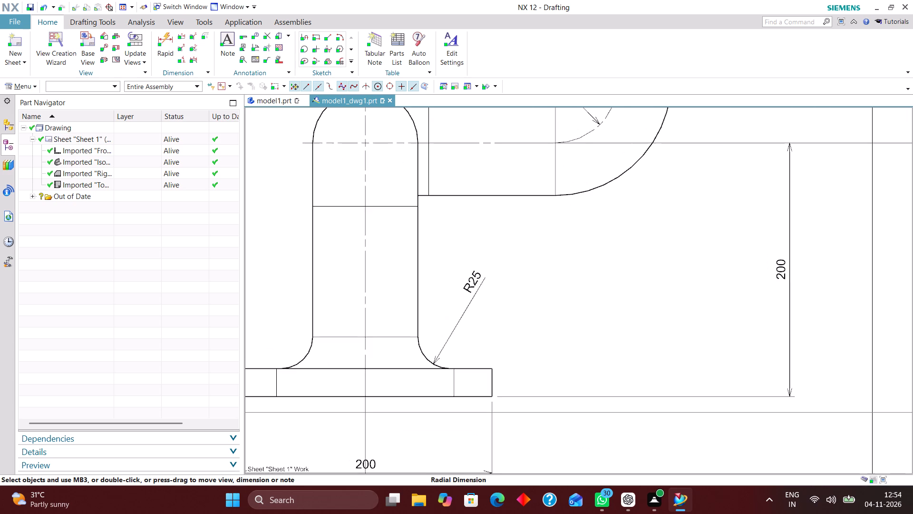
double_click(472, 278)
left_click(245, 292)
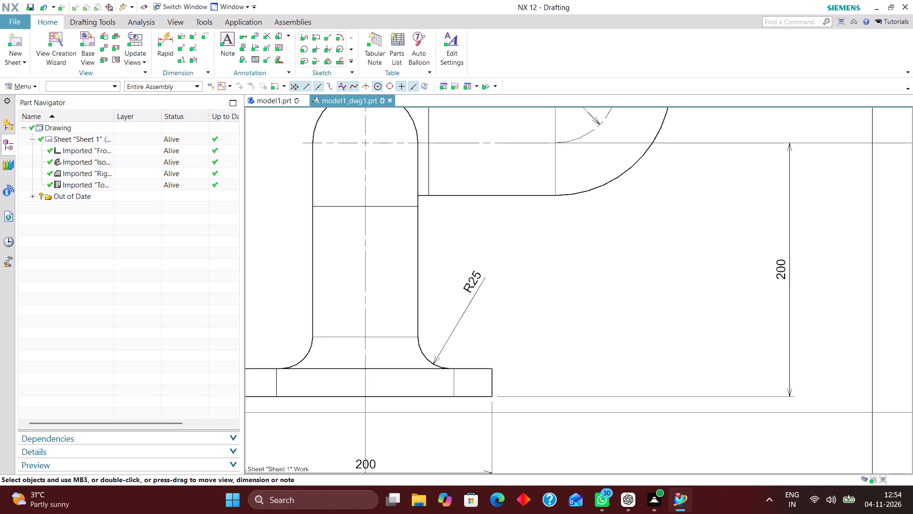
right_click_drag(474, 281, 423, 286)
scroll(605, 281, "down", 2)
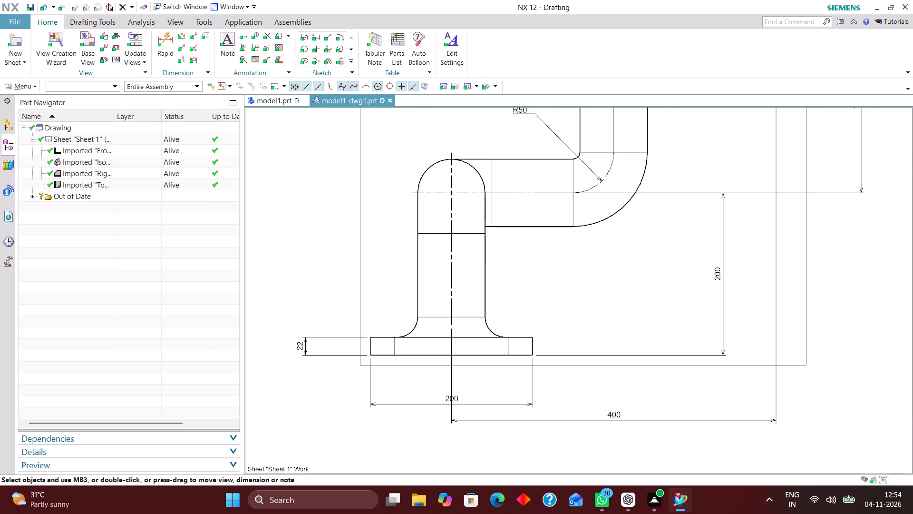
Add a radial Rapid Dimension to the left-hand fillet above the front view's base flange, placed up and left of it.
left_click(168, 40)
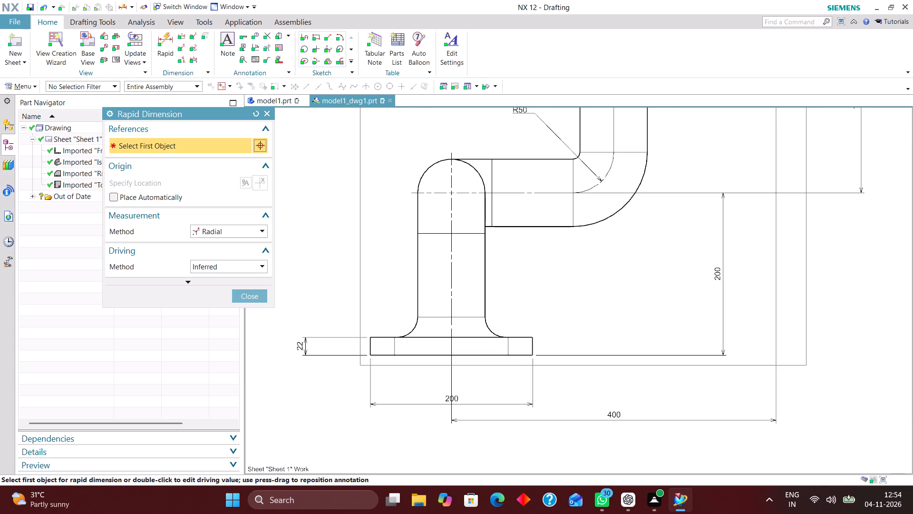
scroll(411, 320, "up", 4)
left_click(414, 345)
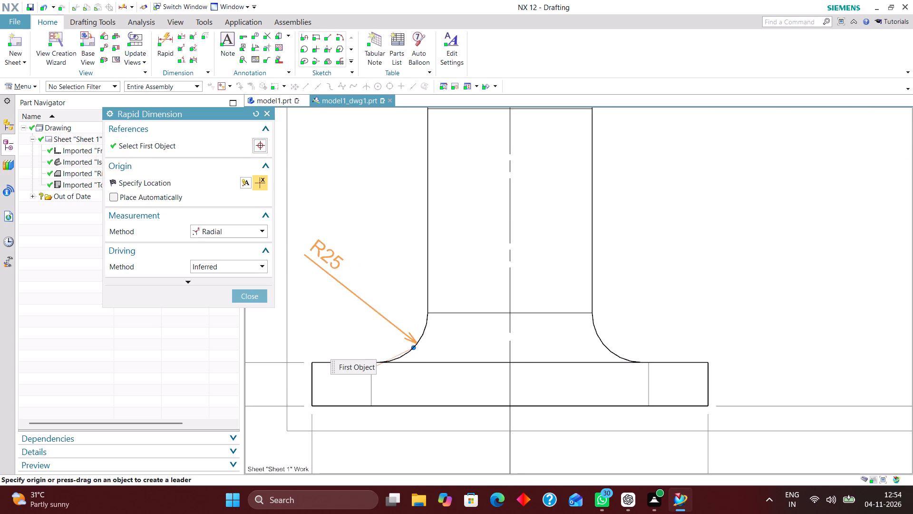
left_click(332, 249)
left_click(247, 295)
scroll(436, 243, "down", 2)
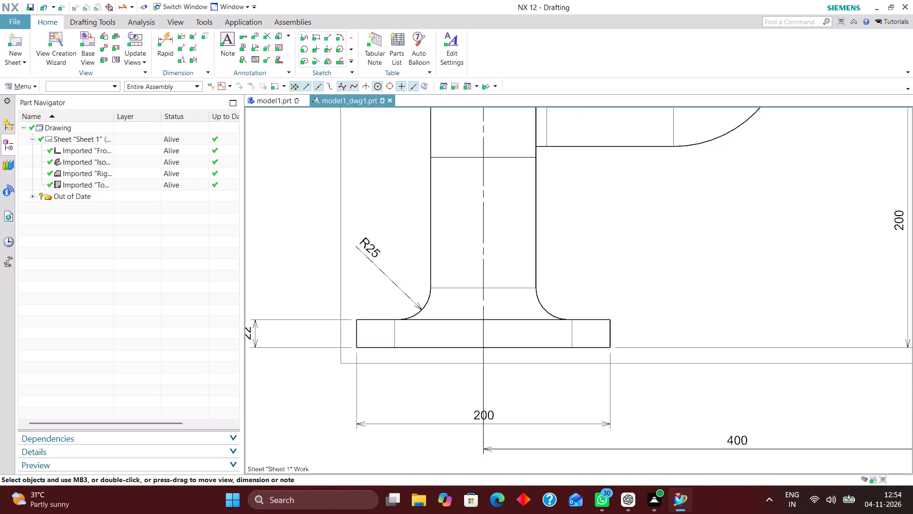
Set the left fillet's R25 dimension to Horizontal Text with Text above Stub, and reposition it just left of the pipe.
scroll(330, 218, "up", 3)
double_click(415, 287)
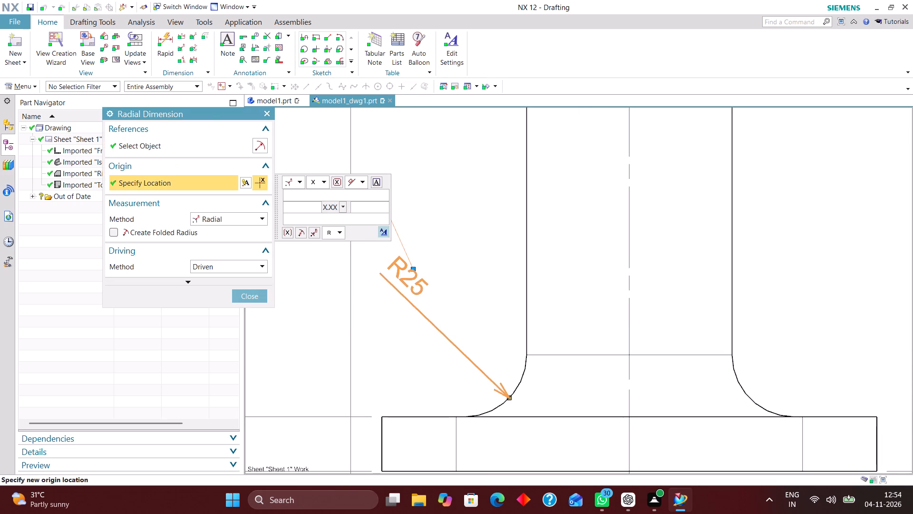
left_click(387, 227)
left_click(339, 162)
left_click(339, 171)
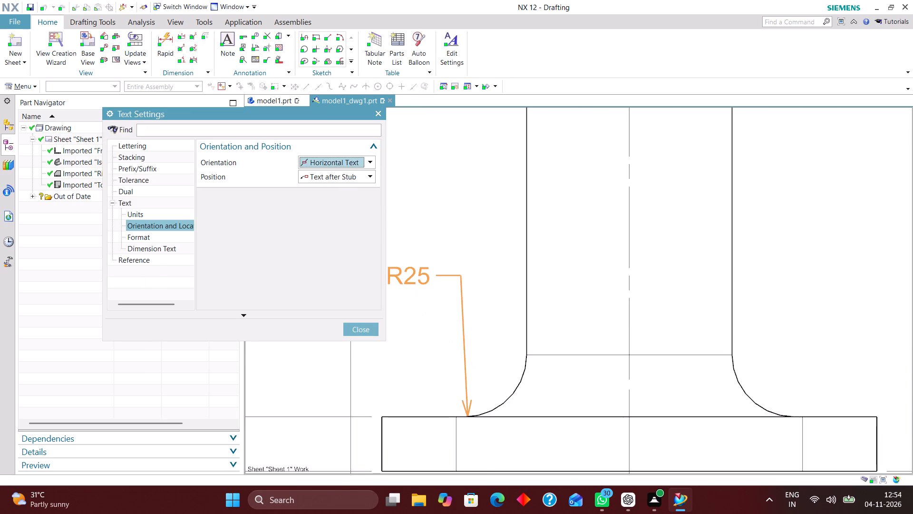
left_click(343, 175)
left_click(349, 200)
left_click(361, 326)
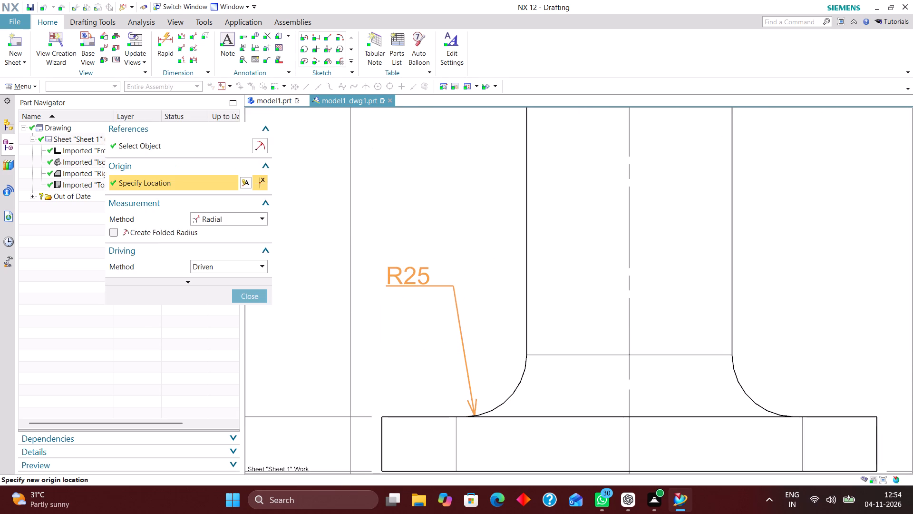
left_click(244, 291)
left_click_drag(398, 269, 378, 305)
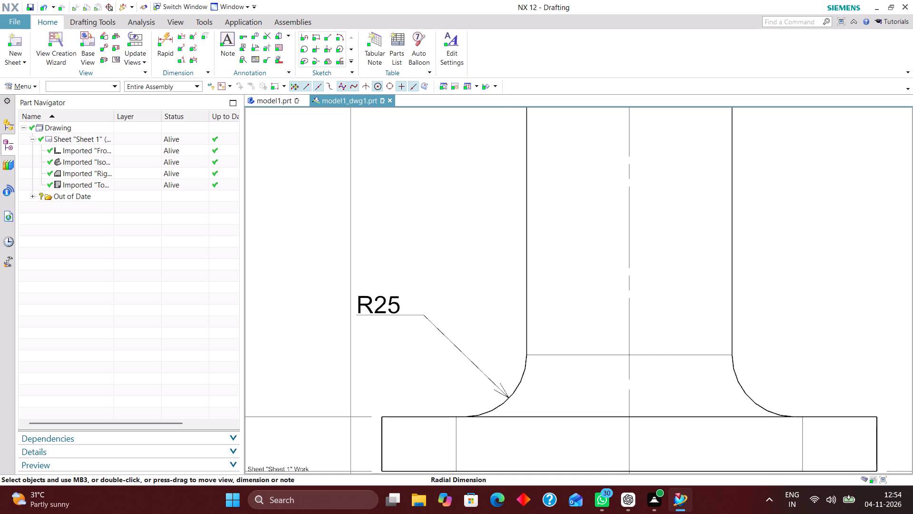
Move the front view's 400 mm horizontal dimension up close beneath the base flange, above the 200 mm width dimension.
scroll(405, 250, "down", 1)
scroll(462, 242, "up", 2)
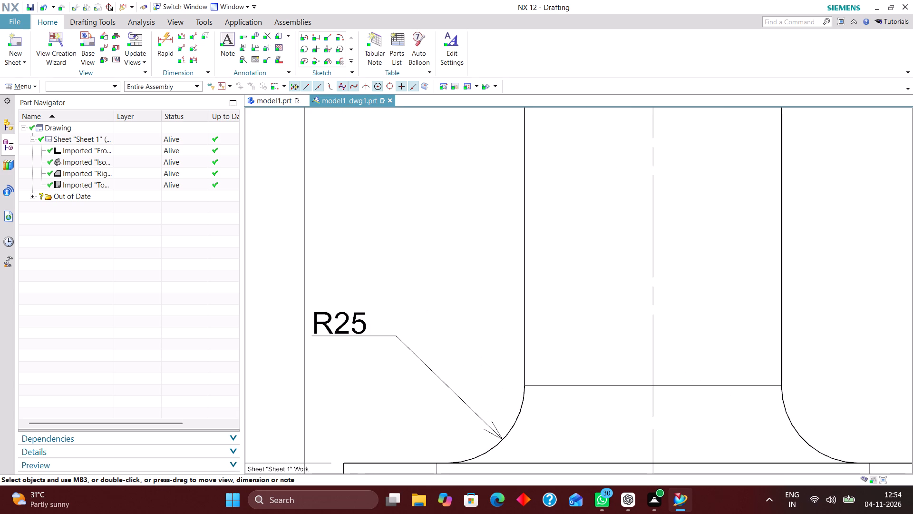
scroll(434, 236, "down", 2)
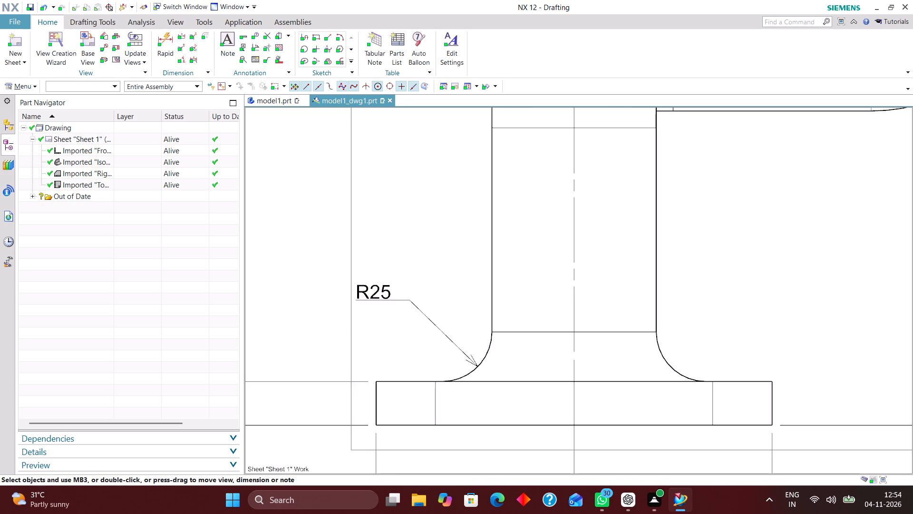
scroll(444, 241, "down", 3)
scroll(465, 282, "up", 3)
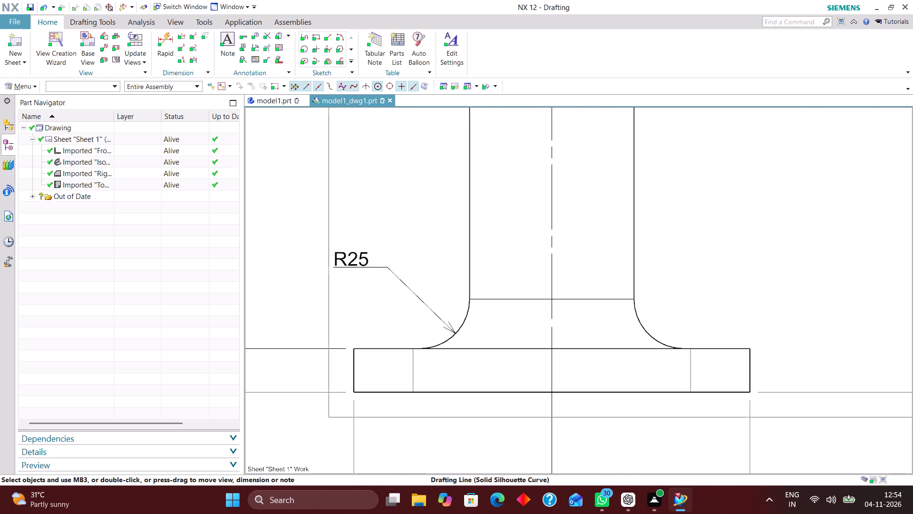
scroll(444, 261, "down", 2)
scroll(406, 306, "down", 2)
scroll(503, 338, "up", 3)
scroll(429, 309, "down", 2)
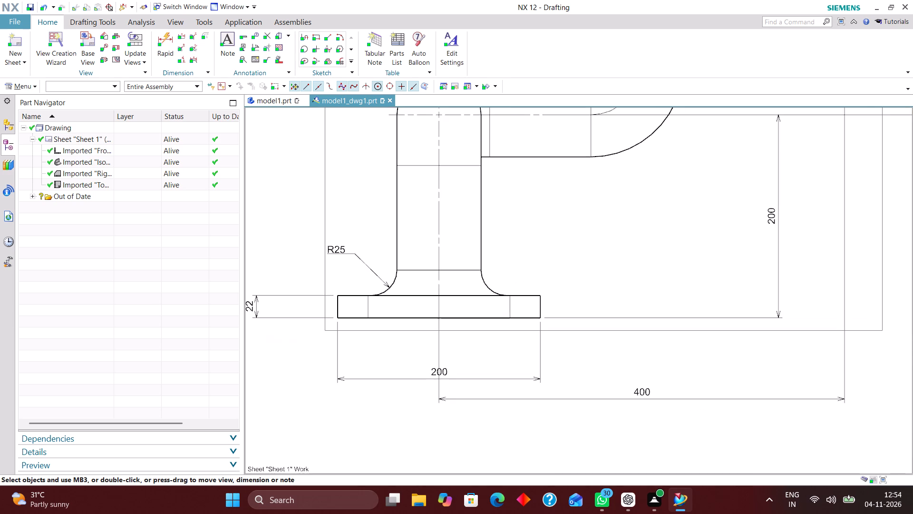
left_click_drag(646, 394, 642, 339)
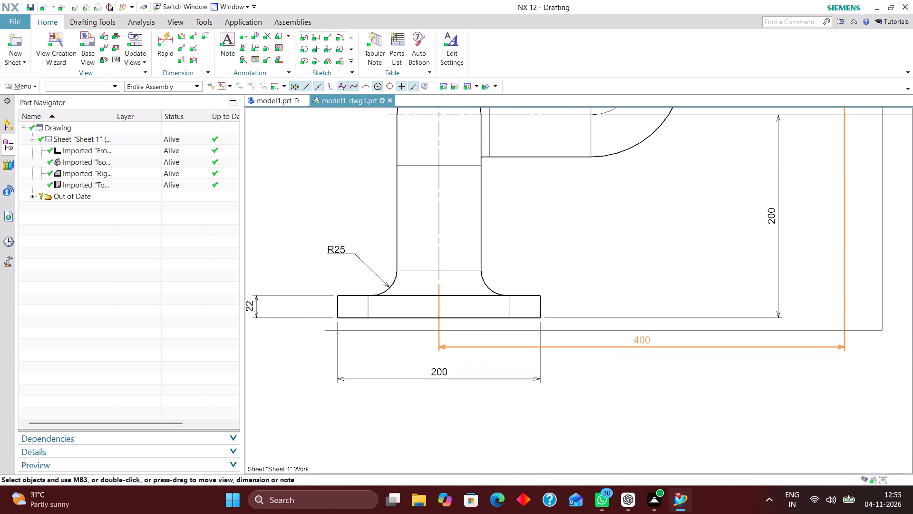
left_click_drag(642, 339, 641, 335)
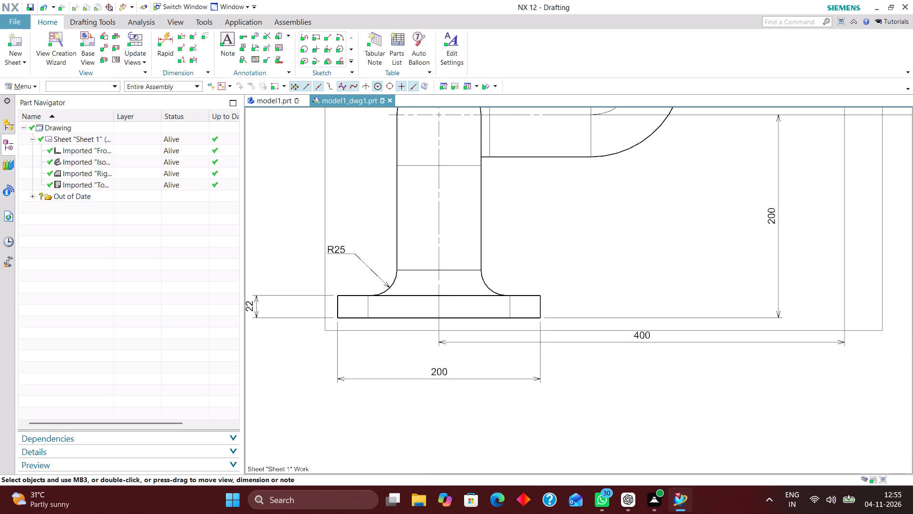
Review the rearranged front view dimensions and the overall layout of all four views on the sheet.
scroll(628, 362, "up", 2)
scroll(566, 359, "down", 2)
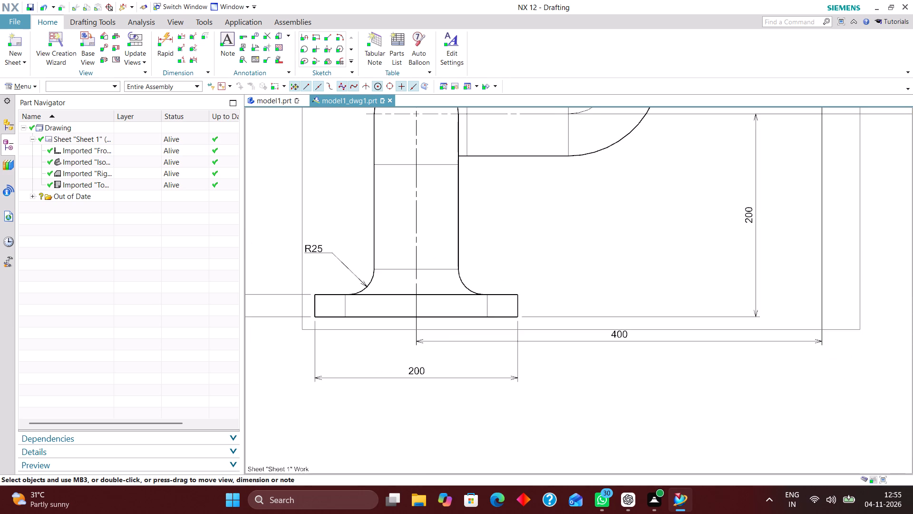
scroll(581, 352, "down", 4)
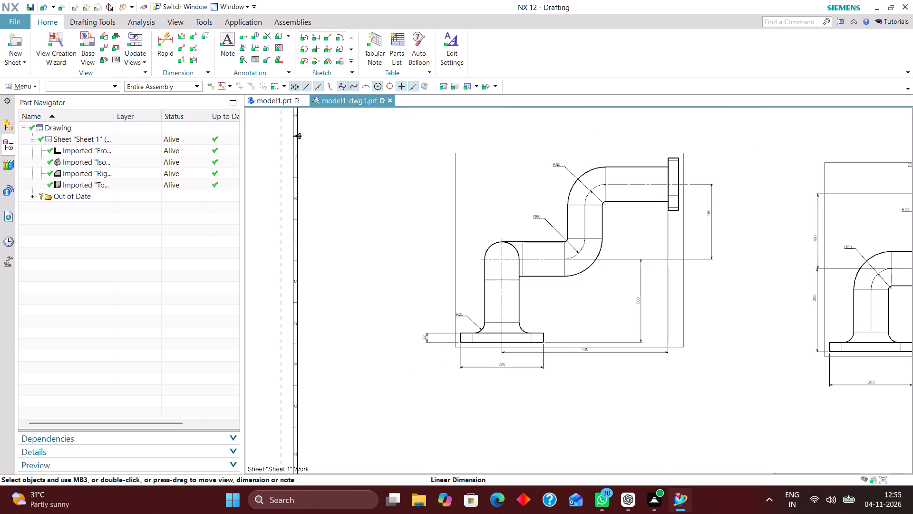
scroll(439, 290, "down", 3)
scroll(556, 298, "down", 1)
scroll(561, 239, "up", 3)
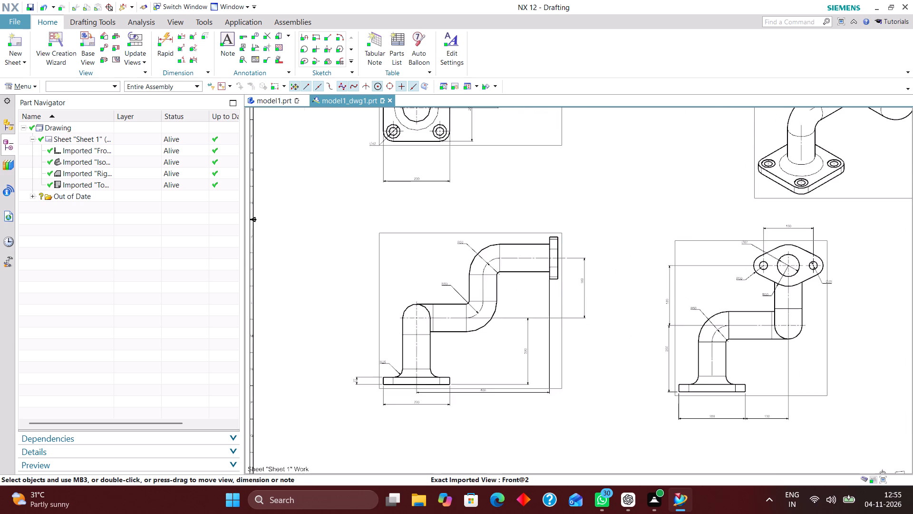
scroll(562, 294, "down", 3)
scroll(563, 209, "up", 3)
scroll(503, 268, "down", 2)
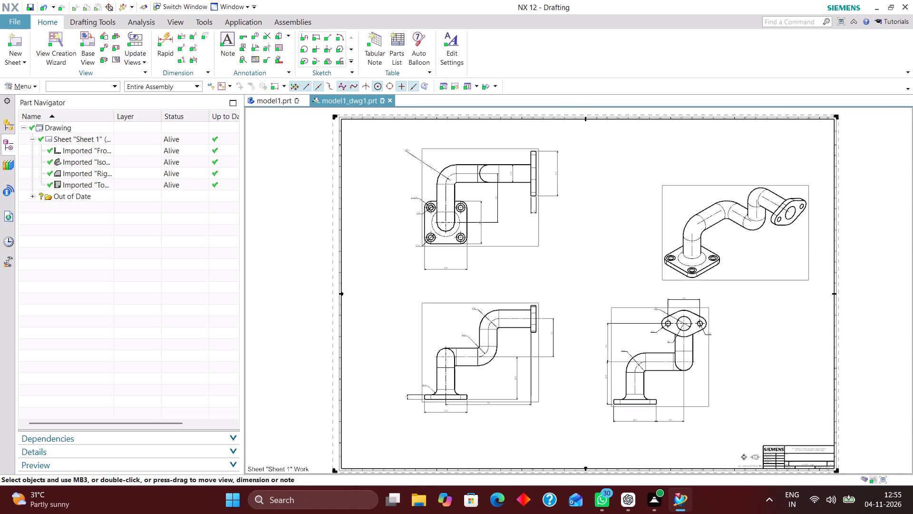
right_click_drag(580, 257, 510, 280)
right_click_drag(589, 262, 475, 278)
right_click_drag(601, 218, 532, 303)
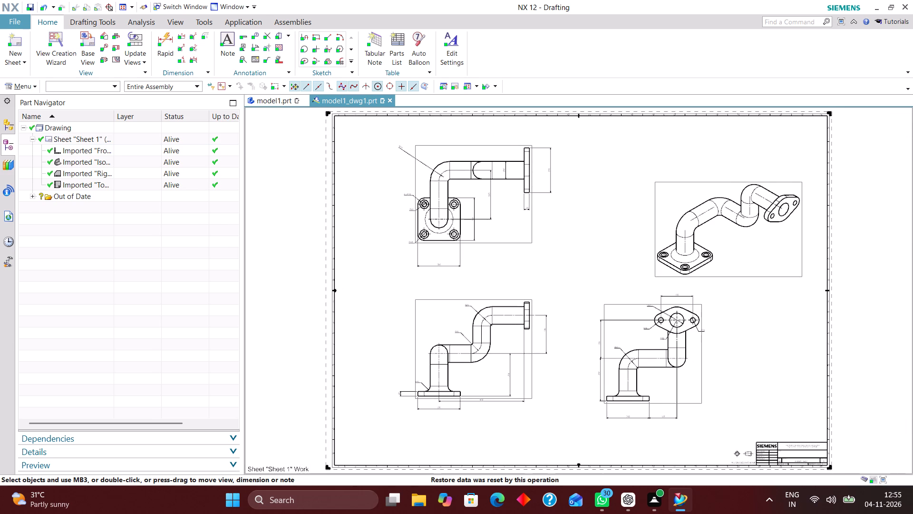
Move the front view's 22 mm base flange thickness dimension closer to the flange and set its arrows outside the extension lines.
scroll(670, 423, "up", 3)
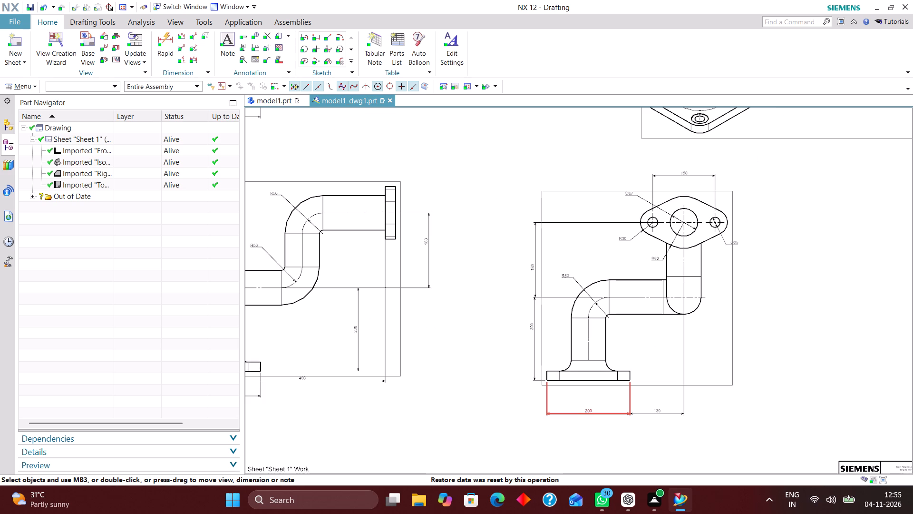
scroll(601, 287, "up", 3)
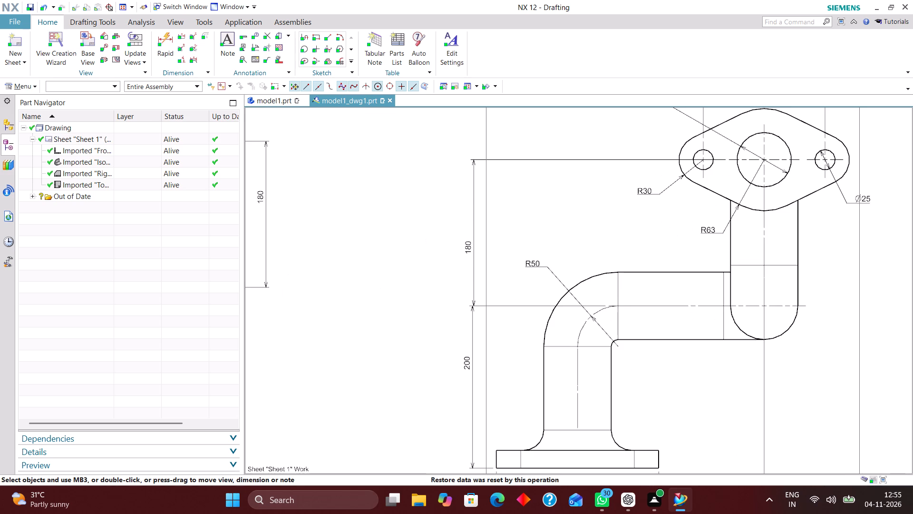
scroll(602, 306, "down", 5)
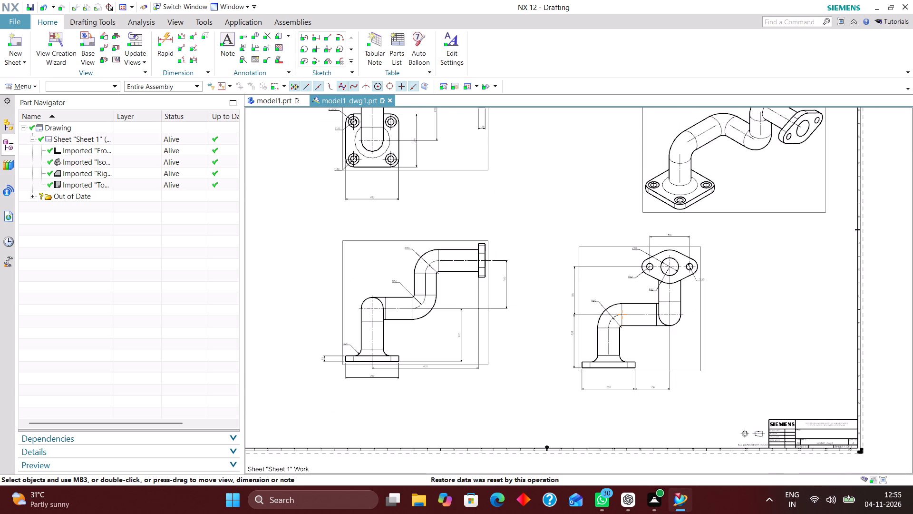
scroll(601, 355, "up", 5)
scroll(496, 353, "down", 2)
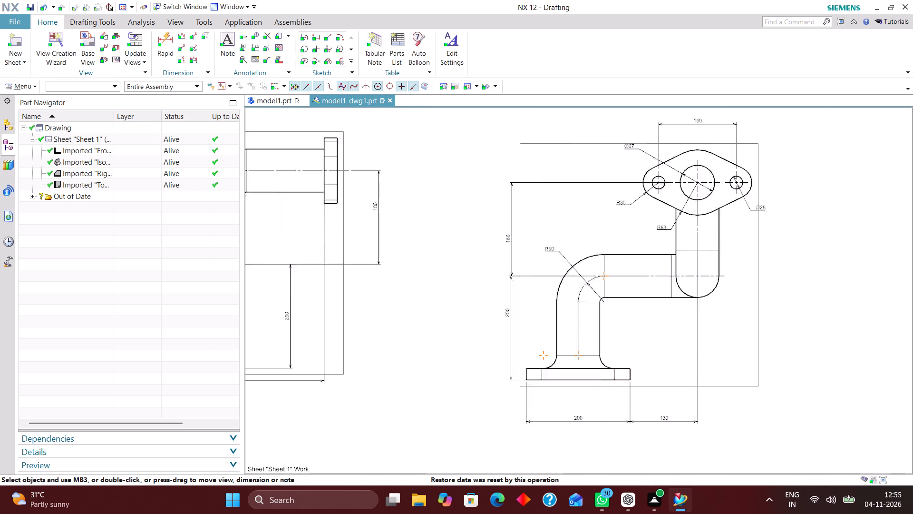
scroll(494, 354, "down", 1)
scroll(573, 373, "down", 2)
scroll(292, 377, "up", 5)
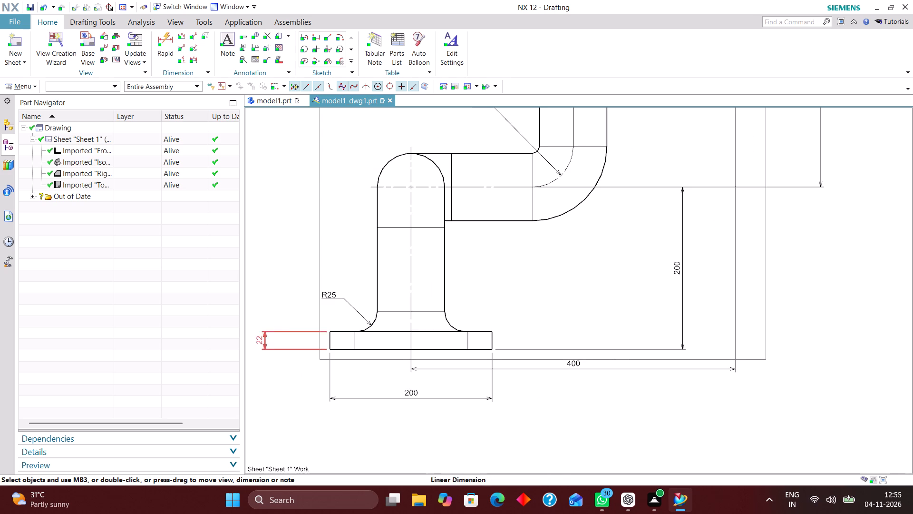
left_click_drag(258, 341, 285, 340)
scroll(295, 336, "up", 3)
double_click(282, 344)
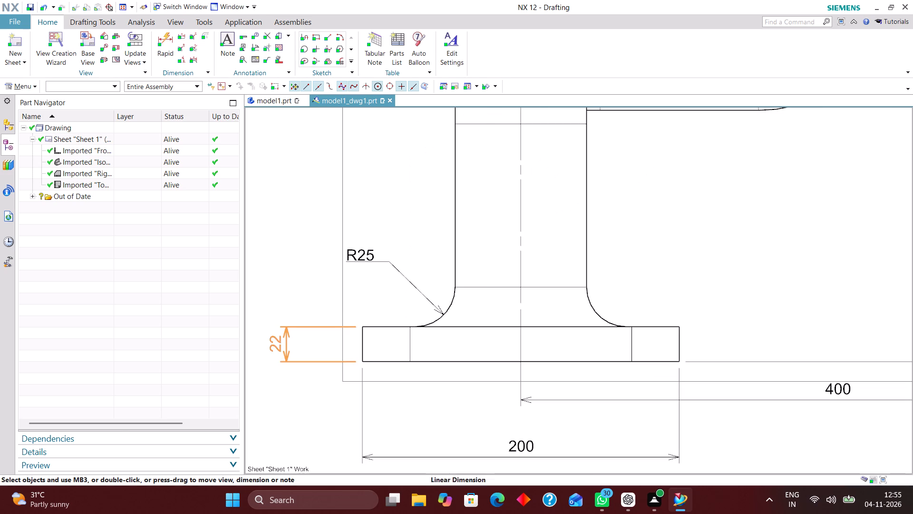
left_click(288, 326)
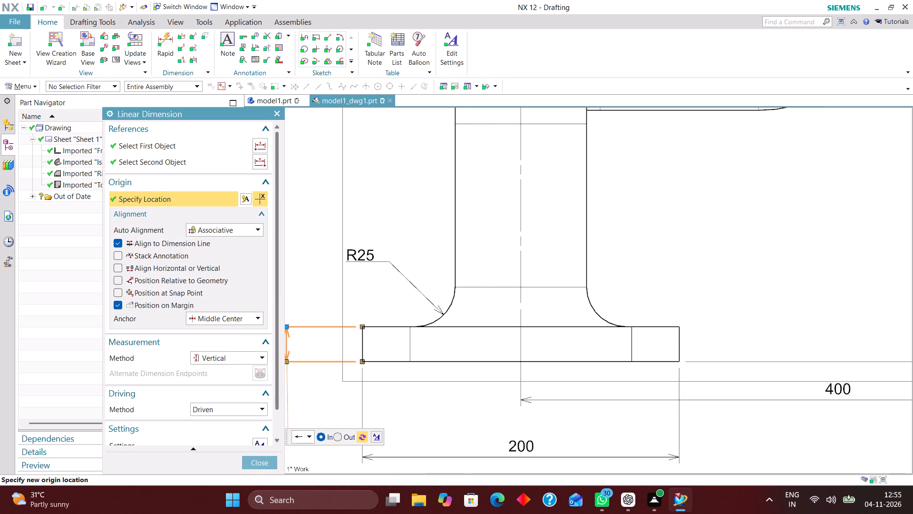
left_click(336, 436)
left_click(256, 460)
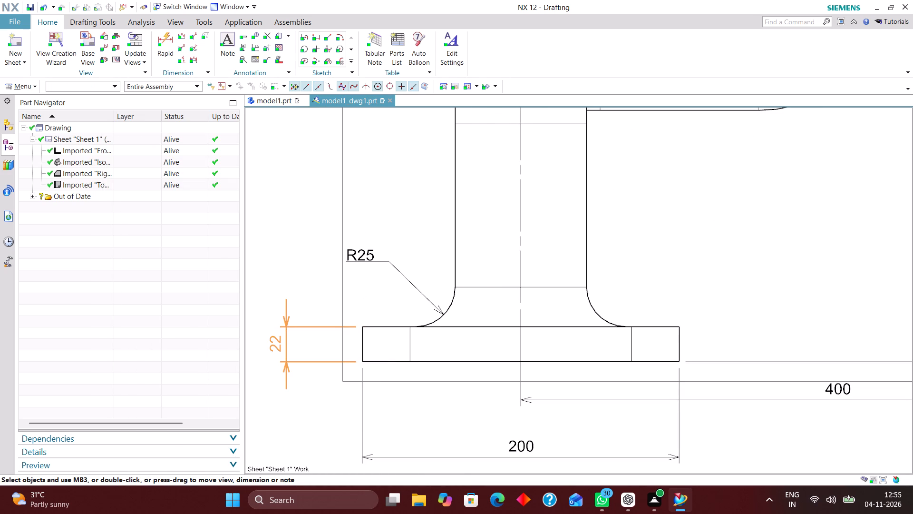
Center the text of the top view's 25 mm end flange thickness dimension and set its arrows outside.
scroll(347, 411, "down", 2)
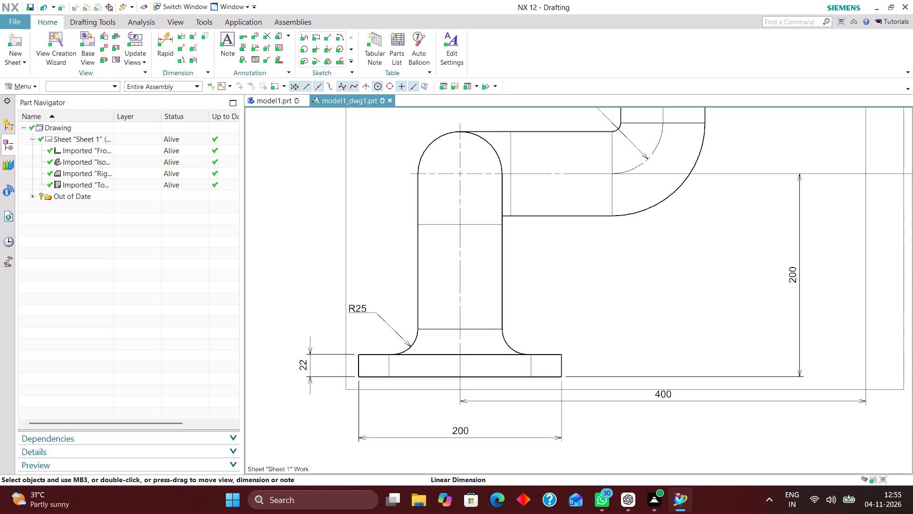
scroll(387, 366, "down", 1)
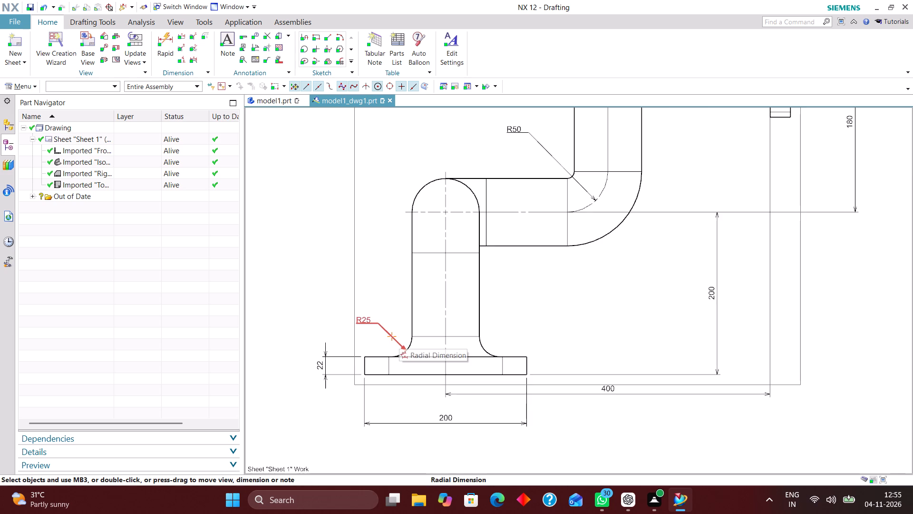
scroll(389, 335, "down", 2)
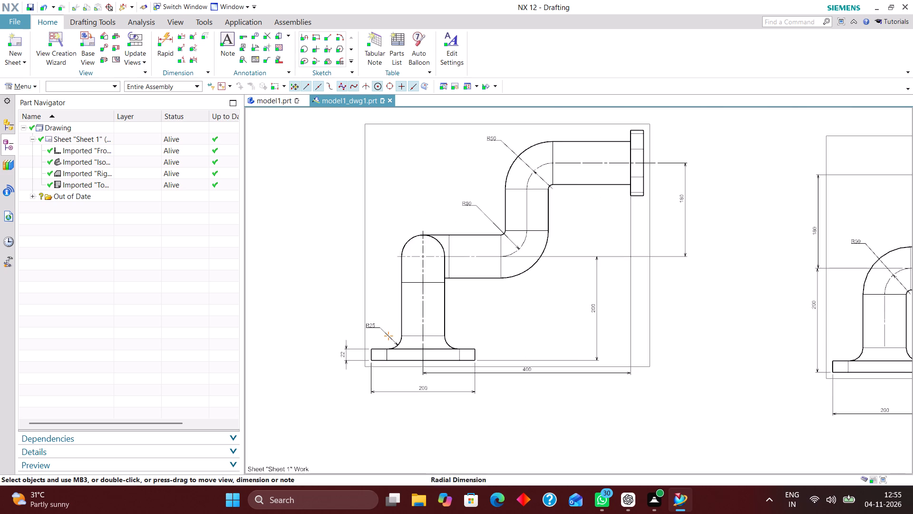
scroll(364, 336, "down", 2)
scroll(518, 304, "down", 2)
scroll(570, 191, "up", 3)
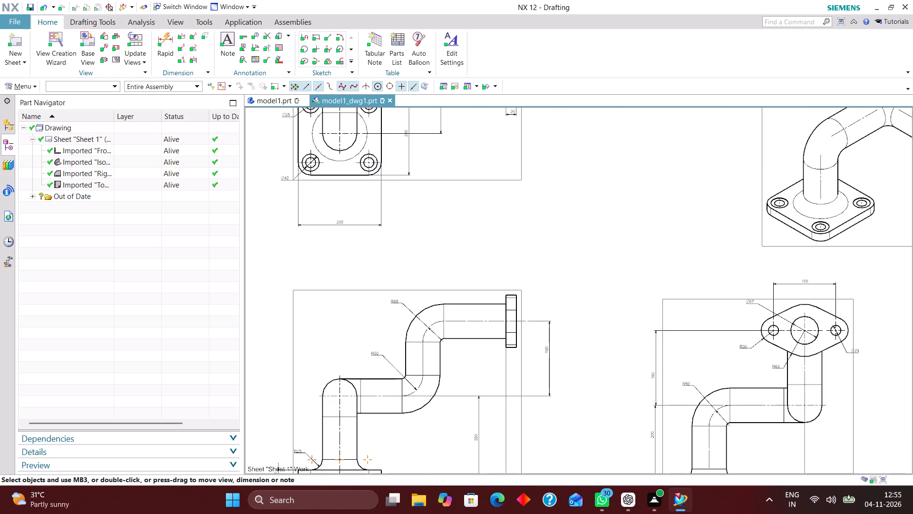
scroll(524, 221, "down", 2)
scroll(526, 146, "up", 6)
scroll(484, 147, "up", 4)
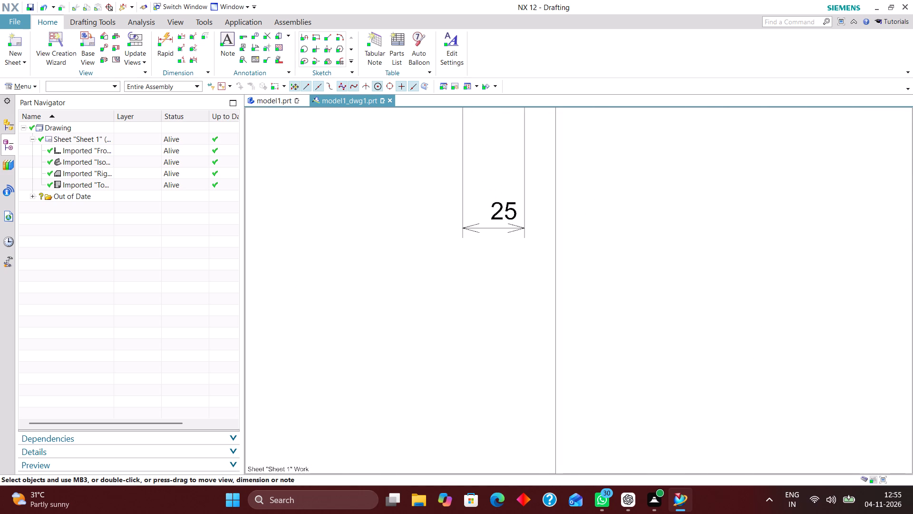
left_click_drag(501, 213, 485, 211)
left_click_drag(489, 211, 495, 211)
double_click(496, 210)
left_click(523, 227)
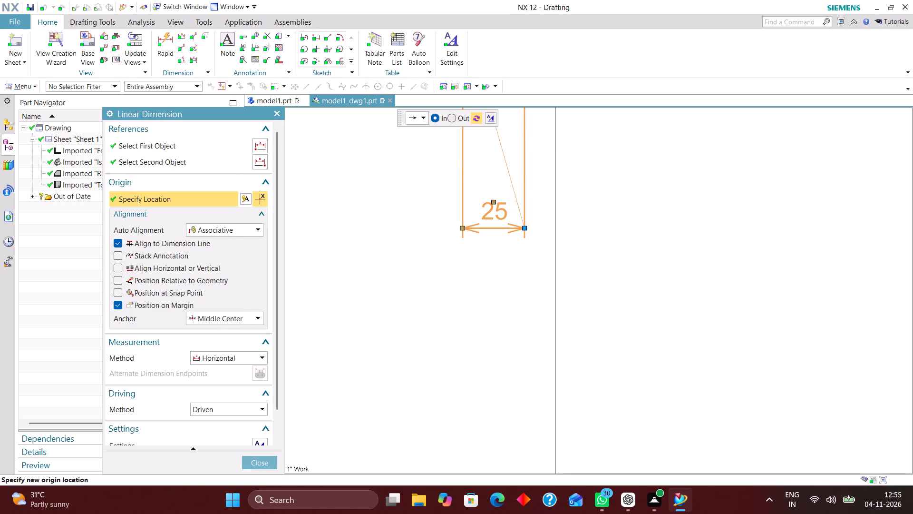
left_click(455, 119)
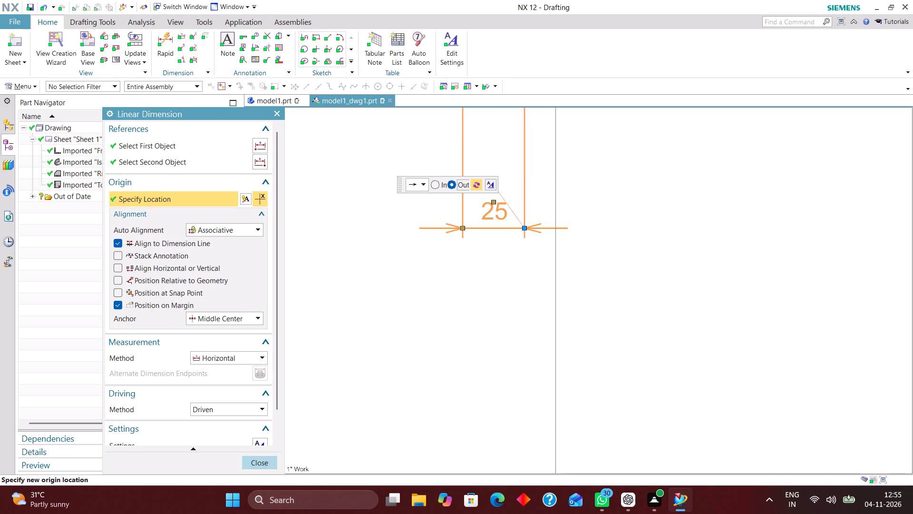
left_click(253, 457)
Move the top view's 25 mm thickness dimension up closer beneath the end flange.
scroll(422, 253, "down", 7)
left_click_drag(437, 256, 436, 247)
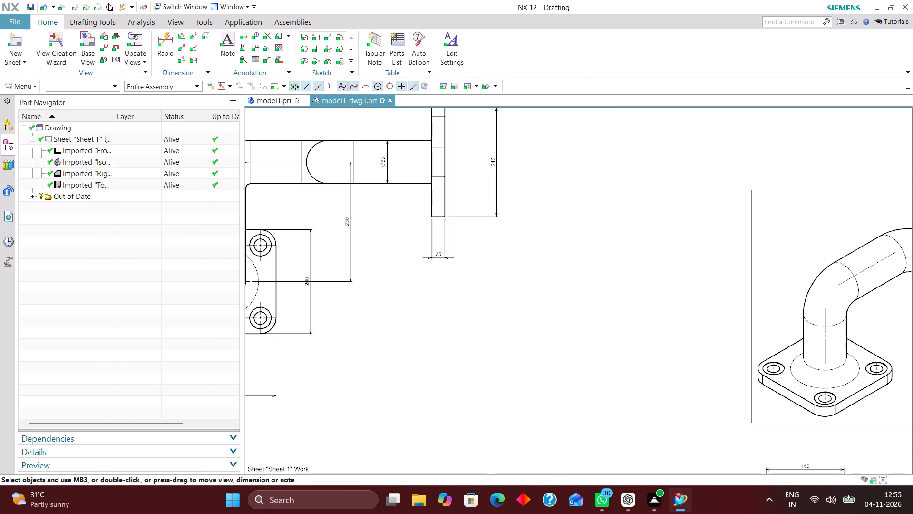
left_click_drag(436, 247, 436, 244)
Rearrange the top view's vertical dimensions, placing the 230 mm one nearer the pipe and the base flange's 200 mm one outside it.
scroll(418, 272, "down", 5)
scroll(379, 269, "up", 4)
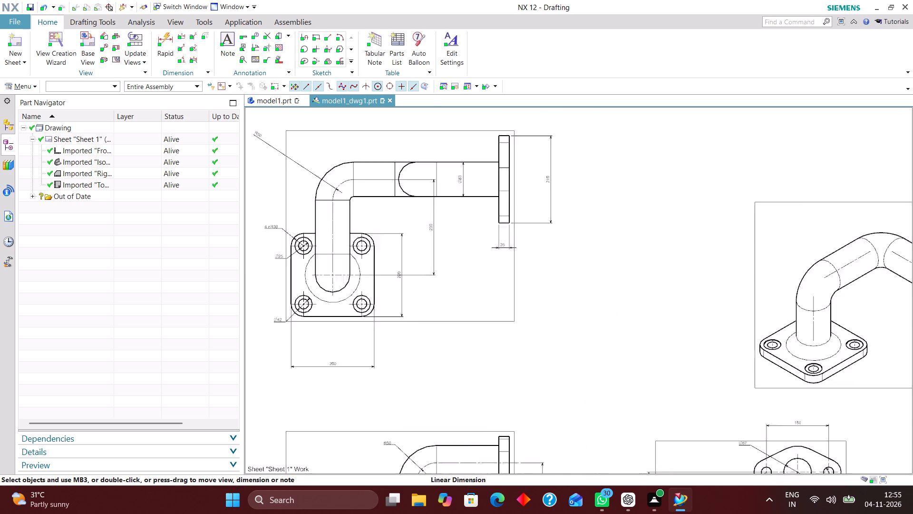
scroll(380, 269, "up", 1)
scroll(420, 287, "up", 2)
scroll(483, 290, "down", 2)
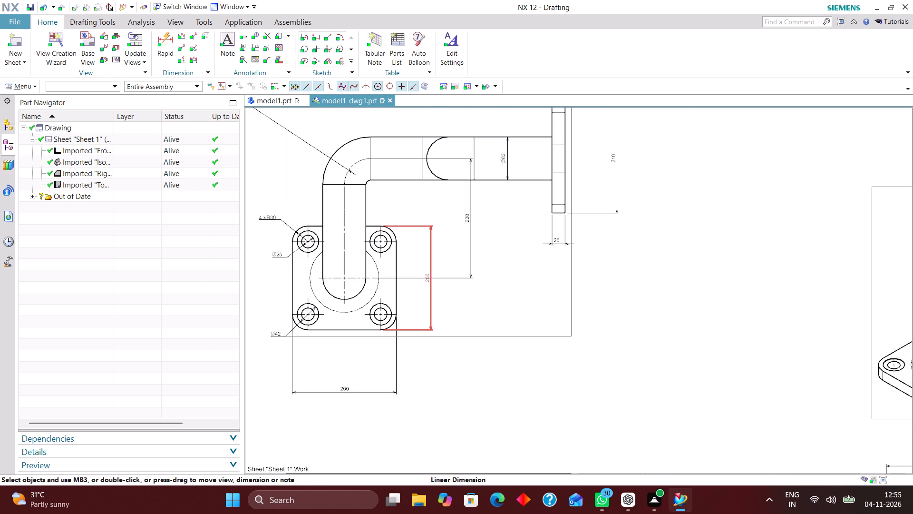
left_click_drag(429, 299, 422, 294)
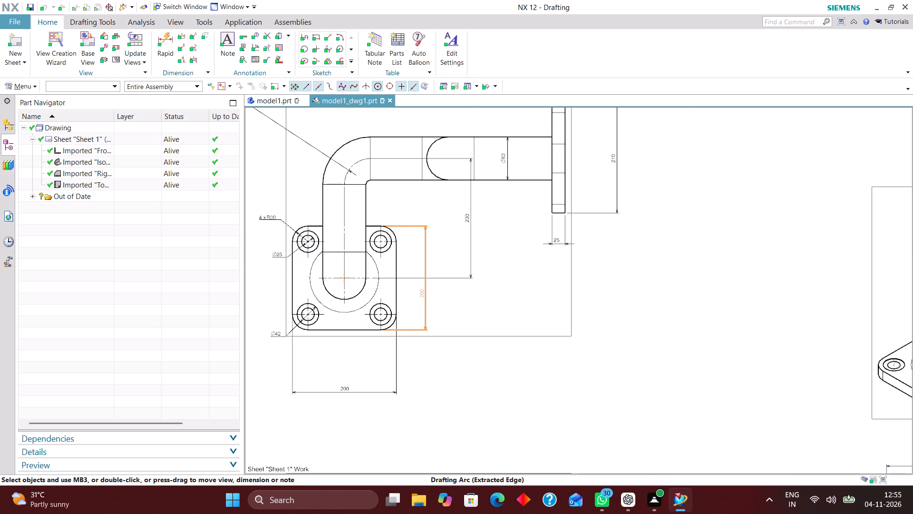
left_click_drag(422, 294, 422, 294)
left_click_drag(470, 218, 411, 214)
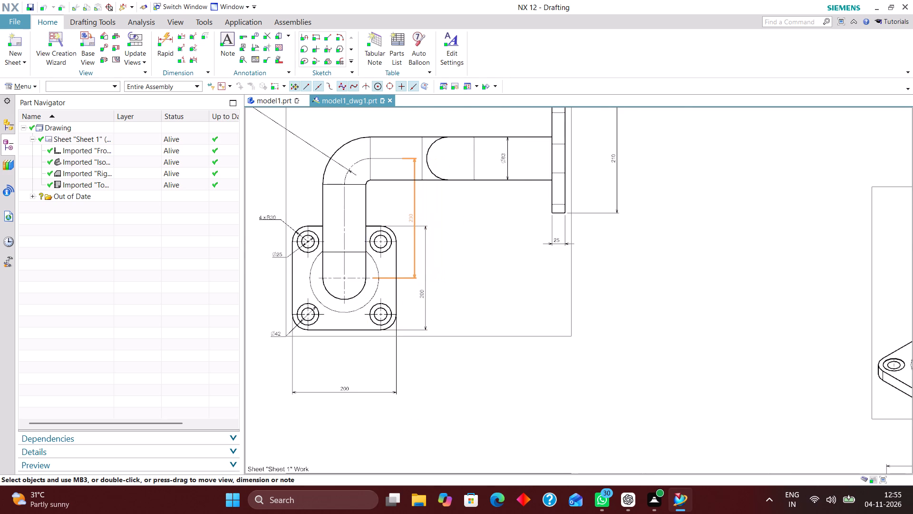
left_click_drag(411, 214, 410, 214)
left_click_drag(424, 296, 458, 289)
left_click_drag(411, 212, 418, 214)
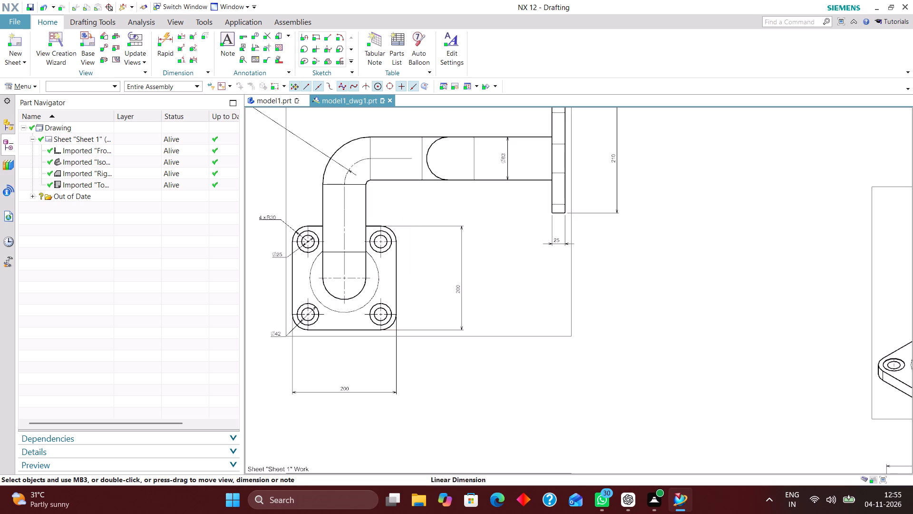
left_click_drag(418, 214, 419, 215)
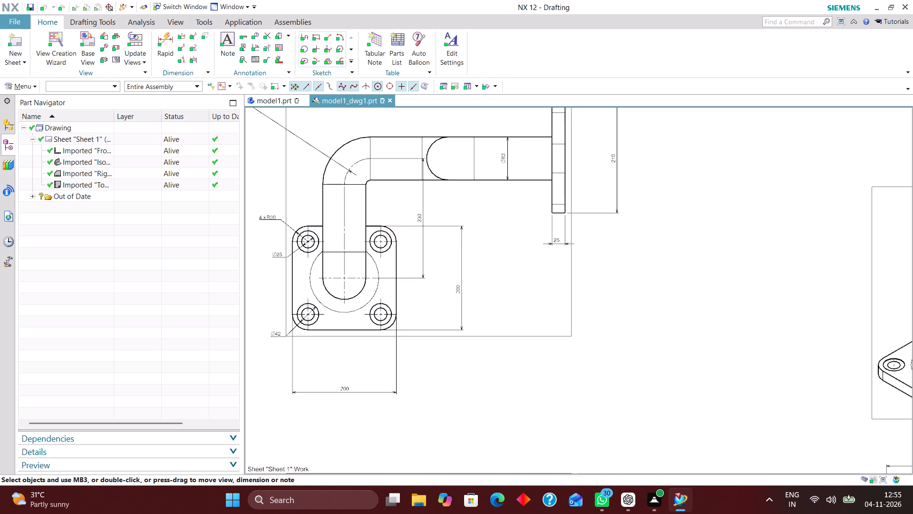
Open the isometric view's settings and turn on its view label with type Name, plus the view scale.
scroll(495, 290, "down", 2)
scroll(375, 246, "up", 5)
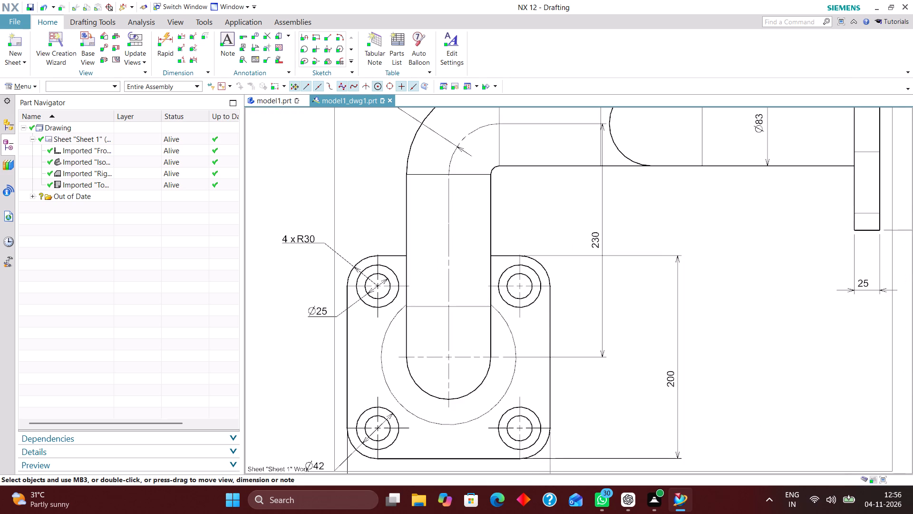
scroll(310, 246, "down", 6)
scroll(393, 314, "down", 2)
scroll(487, 310, "up", 2)
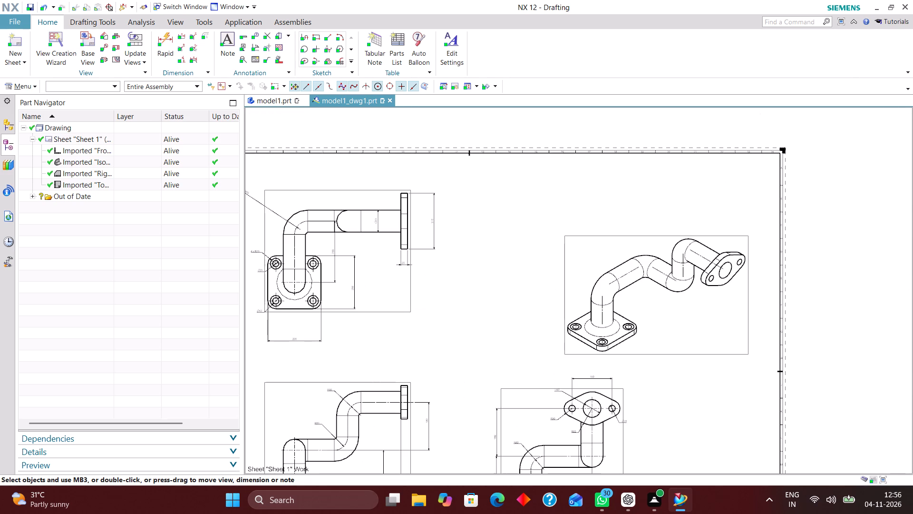
right_click_drag(505, 259, 473, 288)
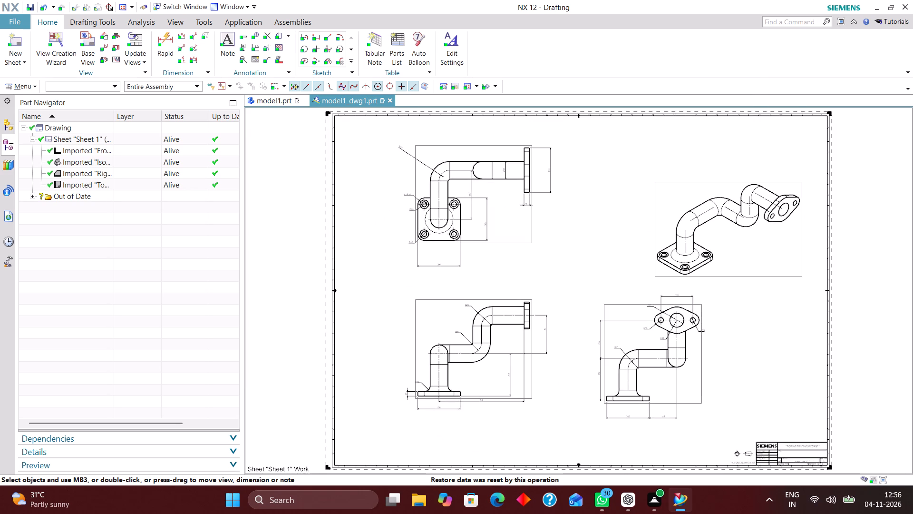
right_click(743, 276)
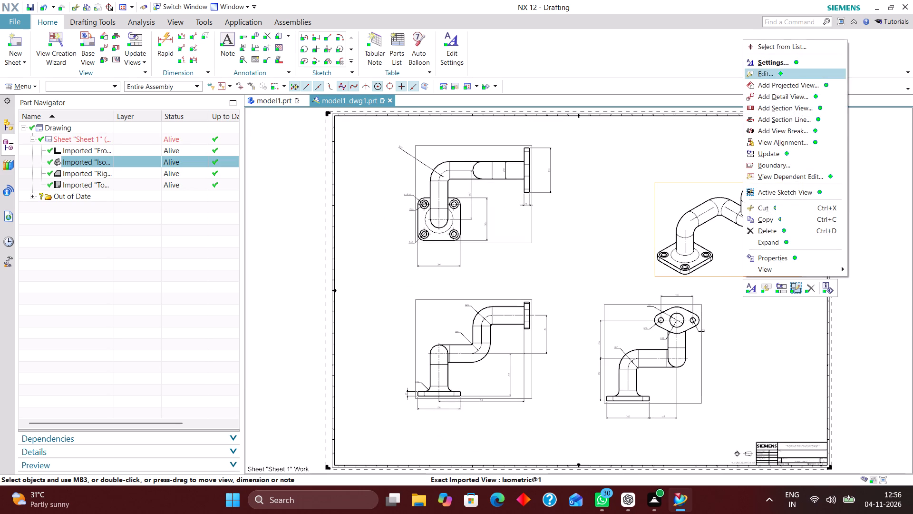
left_click(775, 66)
left_click(206, 158)
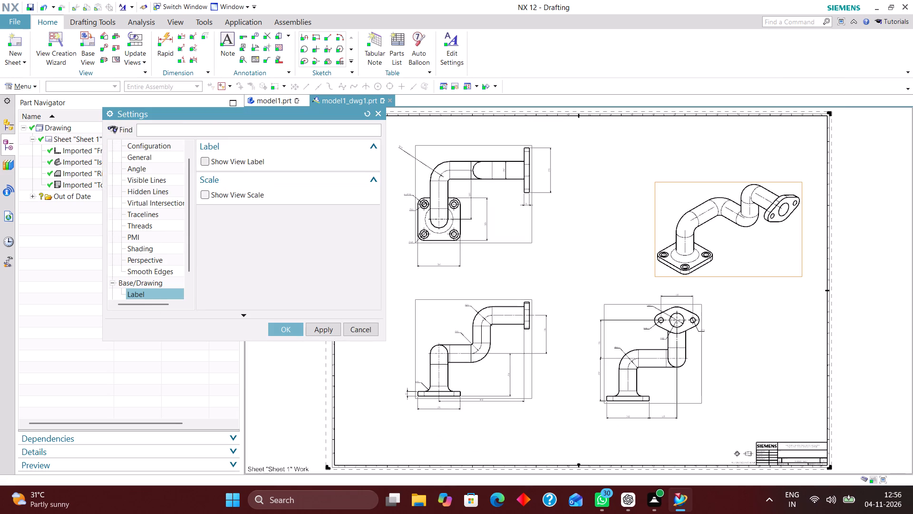
left_click(347, 210)
left_click(339, 219)
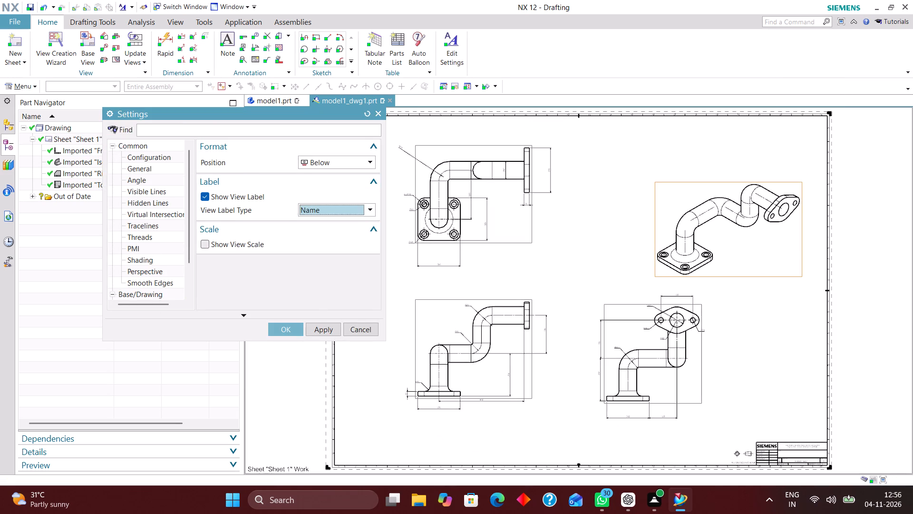
left_click(203, 243)
Set the scale label's prefix character height factor and character height factor to 1, and apply the isometric view settings.
left_click_drag(328, 286, 329, 286)
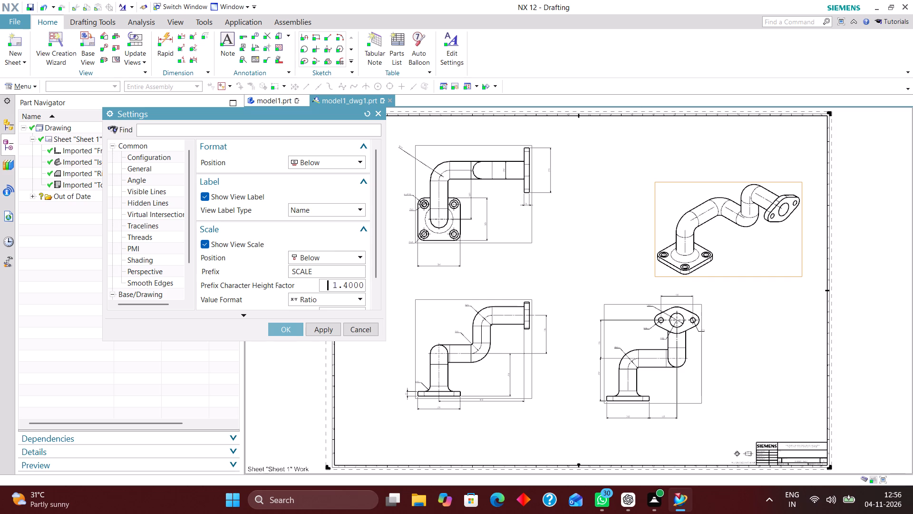
left_click_drag(329, 286, 425, 290)
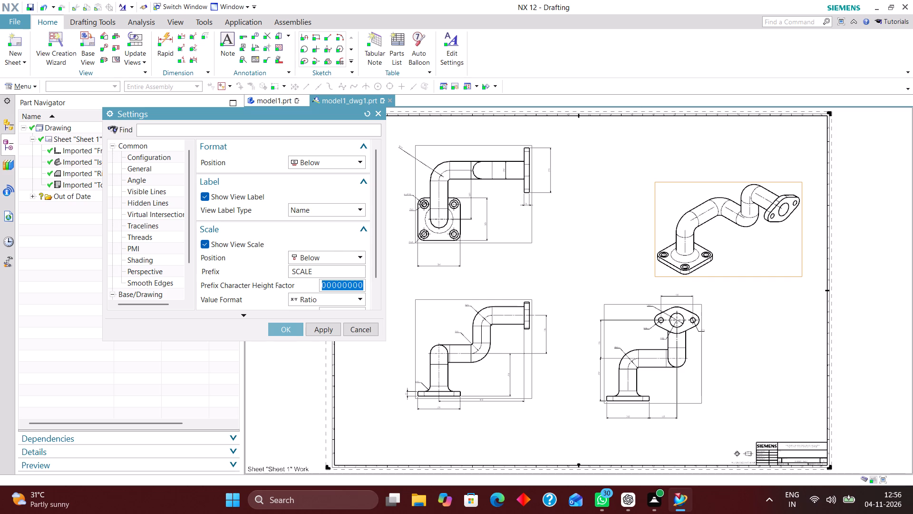
key("1")
key("Return")
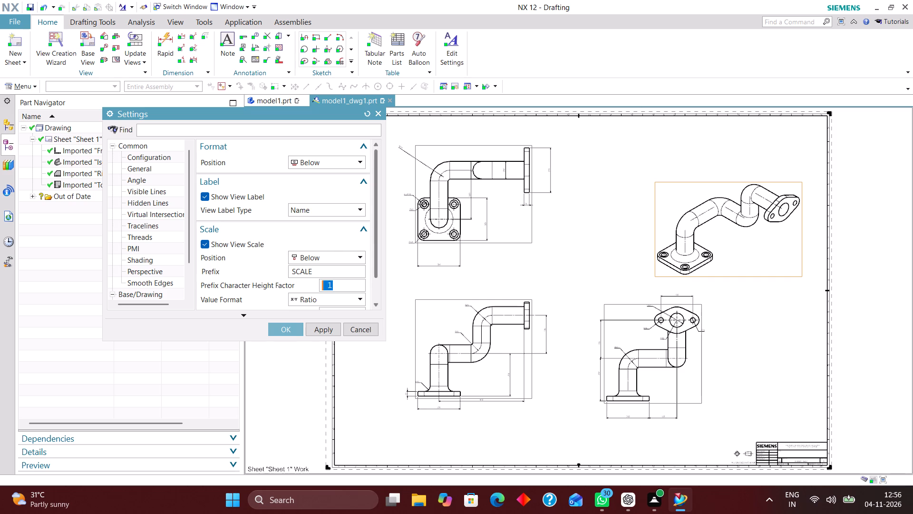
scroll(333, 258, "down", 3)
left_click_drag(326, 282, 467, 306)
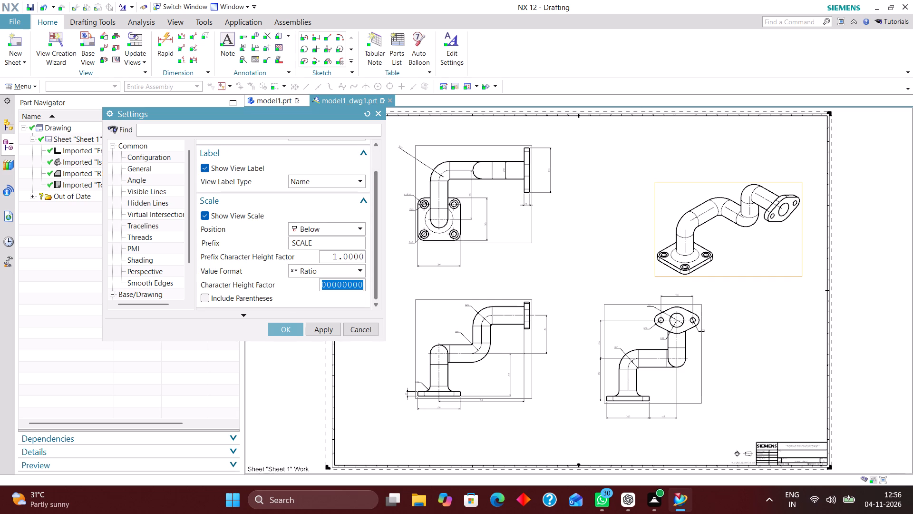
key("1")
key("Return")
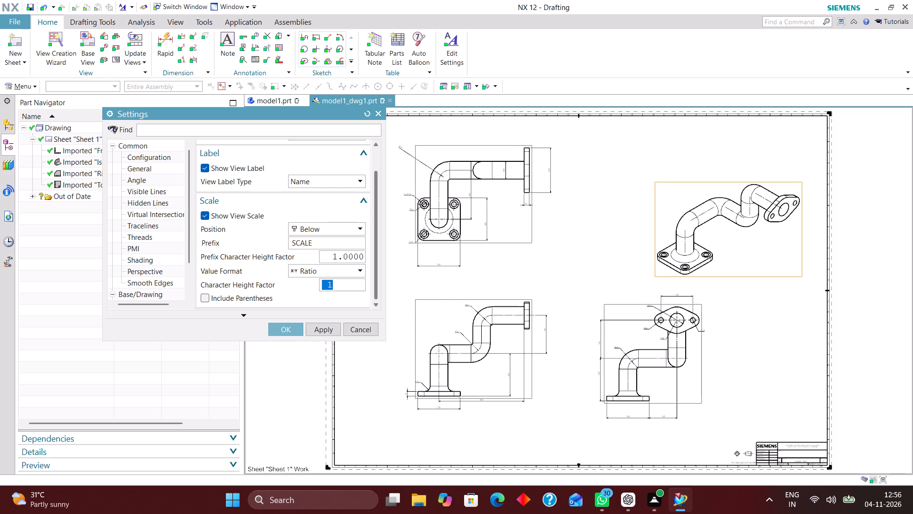
left_click(285, 326)
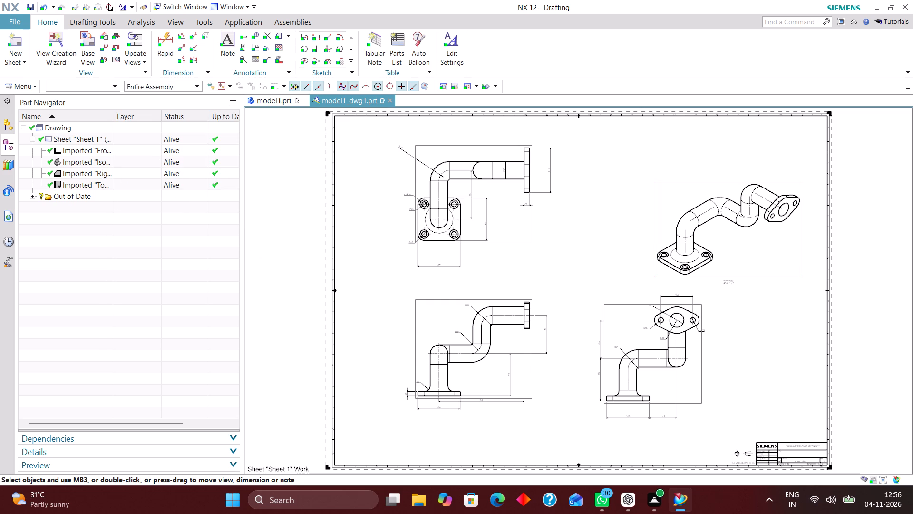
scroll(749, 285, "up", 4)
scroll(705, 243, "down", 2)
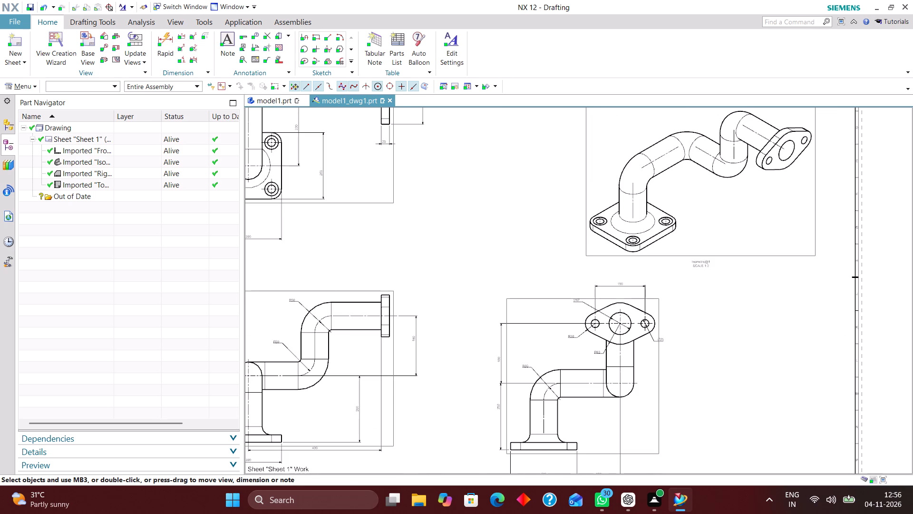
Turn on the right view's label with type Name and place the label below the view's 200 and 130 mm dimensions.
scroll(651, 320, "down", 2)
scroll(642, 419, "up", 5)
right_click(657, 377)
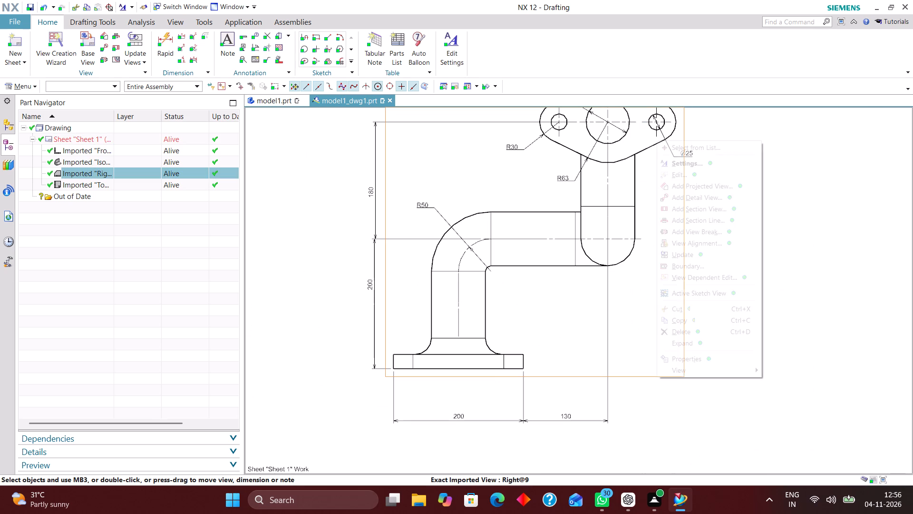
left_click(680, 163)
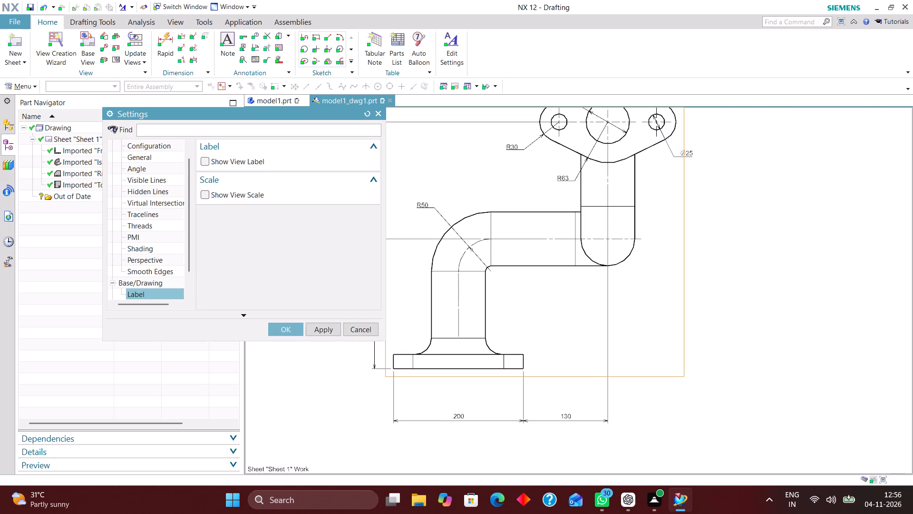
left_click(204, 159)
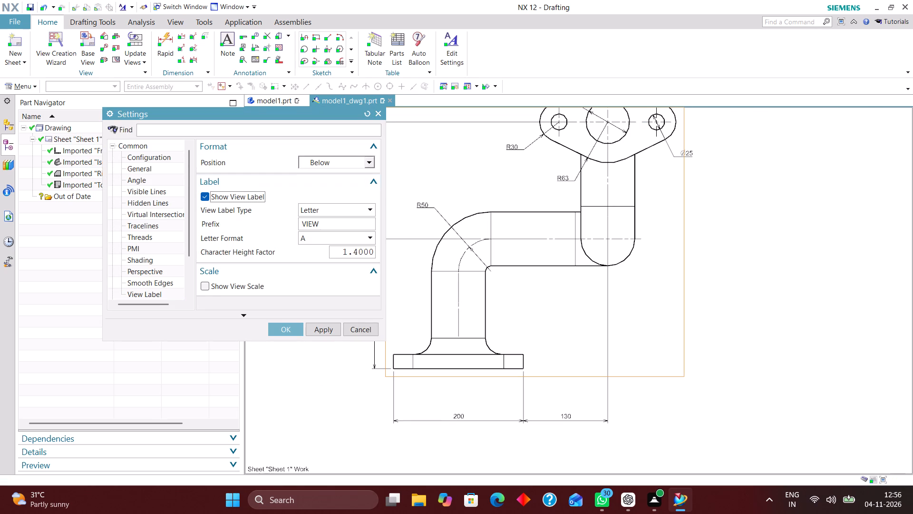
left_click(341, 204)
left_click(334, 221)
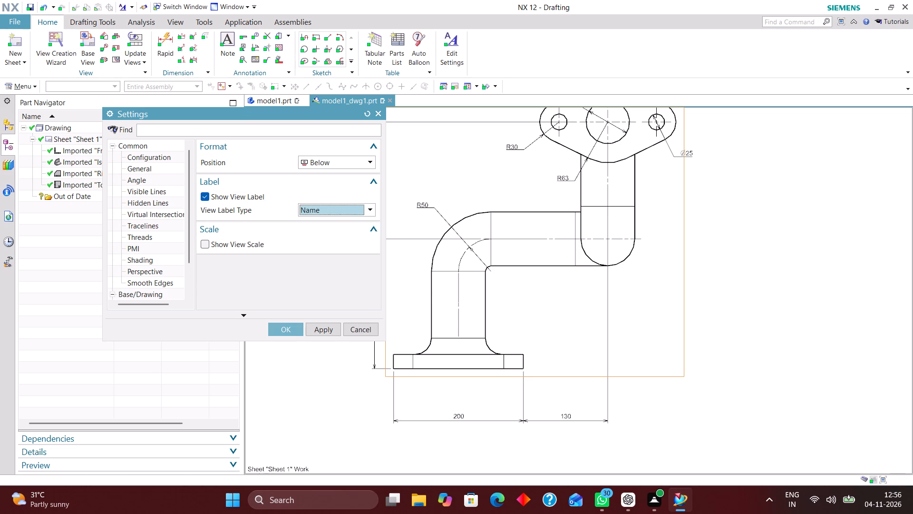
left_click(283, 328)
left_click_drag(536, 385, 525, 435)
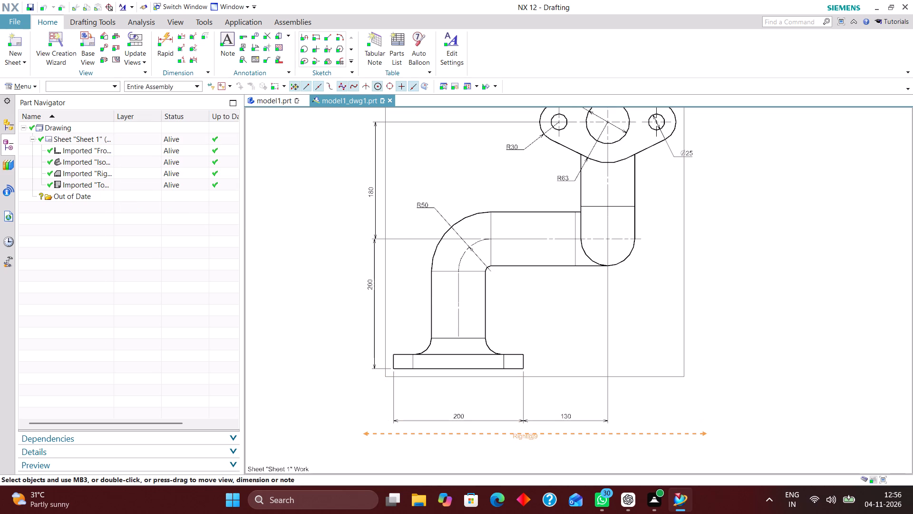
left_click_drag(525, 435, 524, 442)
Turn on the front view's label with type Name and place the label below the view's 400 mm dimension.
scroll(622, 429, "down", 4)
scroll(418, 410, "down", 1)
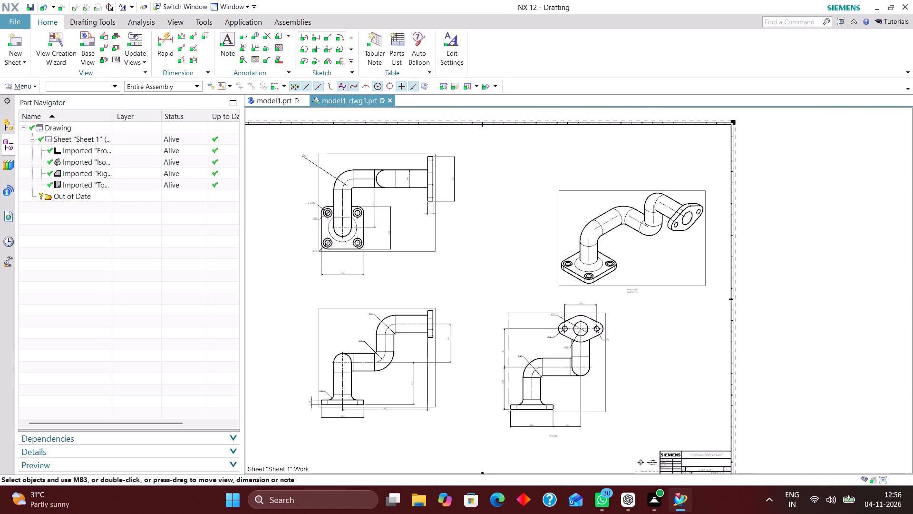
scroll(398, 403, "up", 6)
scroll(639, 395, "down", 3)
scroll(505, 422, "up", 3)
right_click(649, 385)
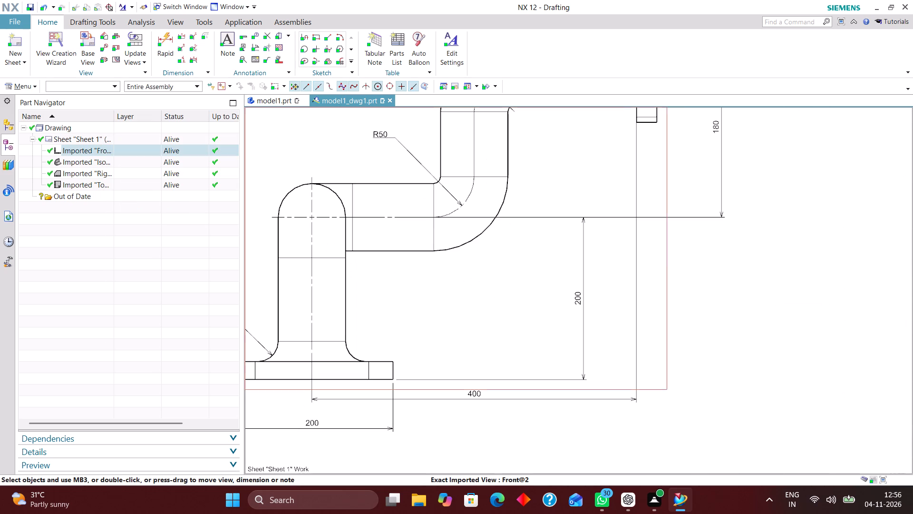
left_click(690, 169)
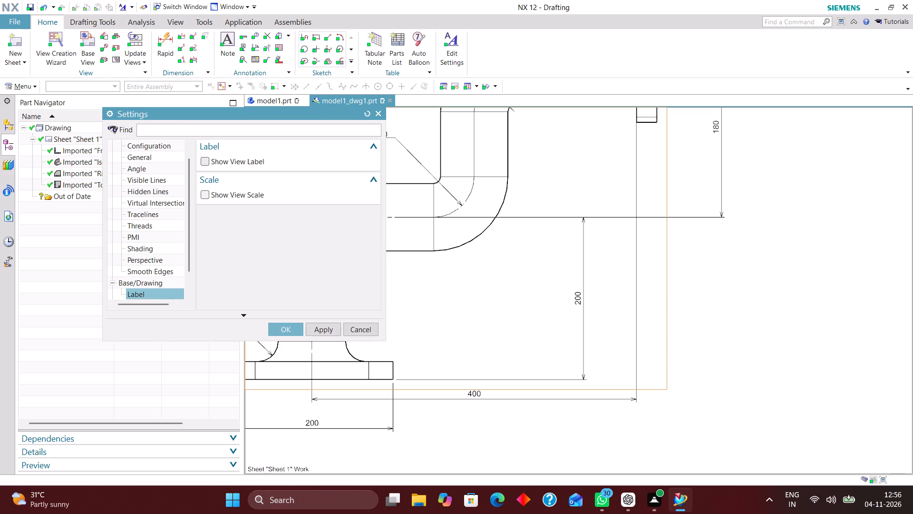
left_click(205, 159)
left_click(327, 213)
left_click(335, 221)
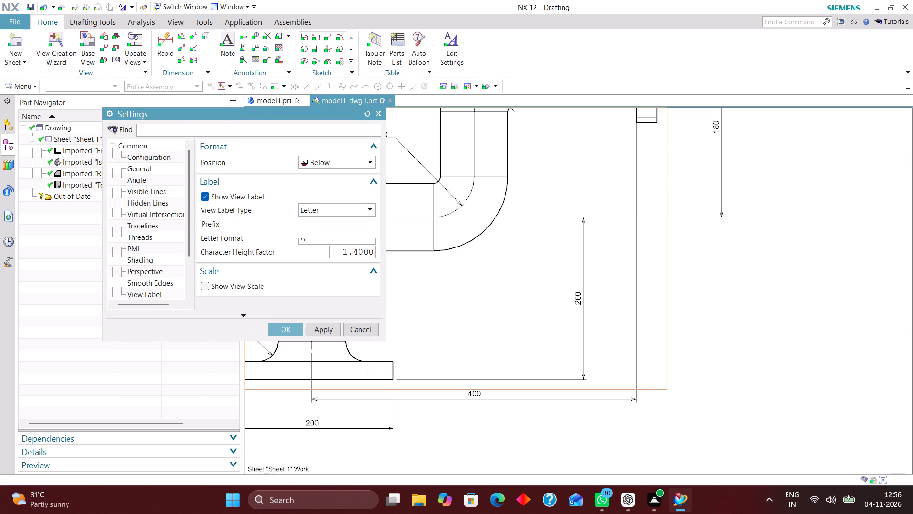
left_click(292, 328)
left_click_drag(446, 406, 443, 445)
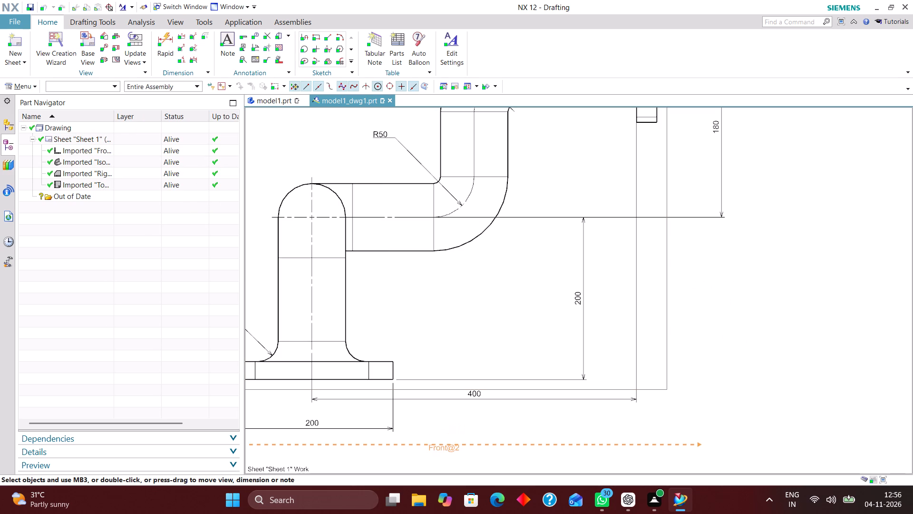
left_click_drag(443, 445, 443, 442)
Open the top view's settings and turn on its view label with type Name, plus the view scale.
scroll(475, 436, "down", 6)
scroll(451, 256, "up", 5)
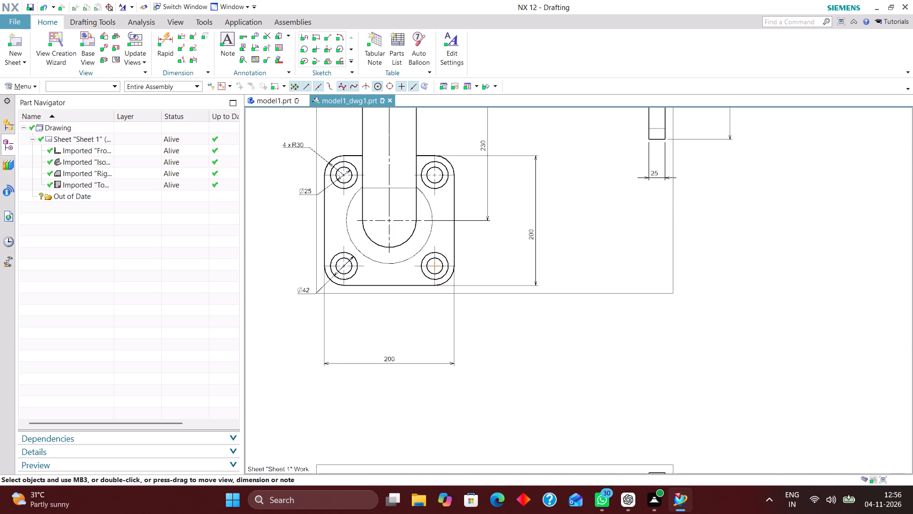
right_click(519, 296)
left_click(563, 76)
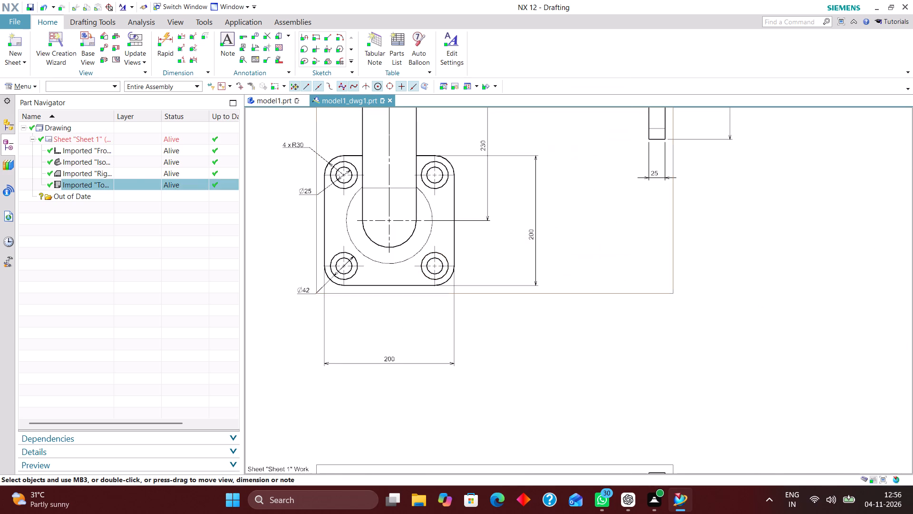
left_click(206, 157)
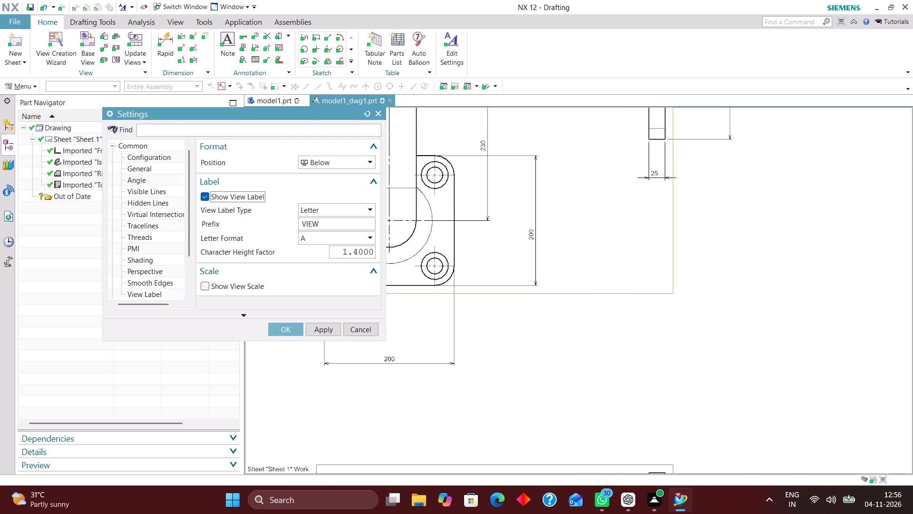
left_click(347, 213)
left_click(345, 210)
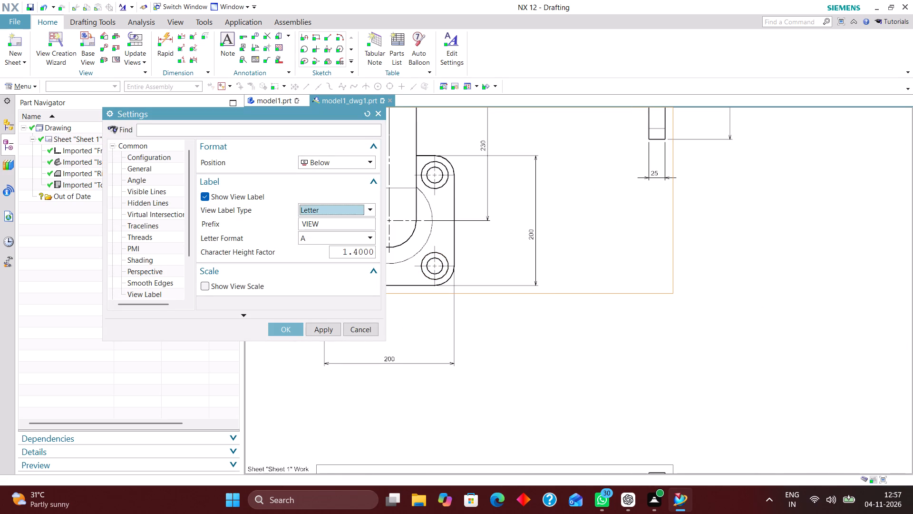
left_click(342, 211)
left_click(337, 217)
left_click(205, 240)
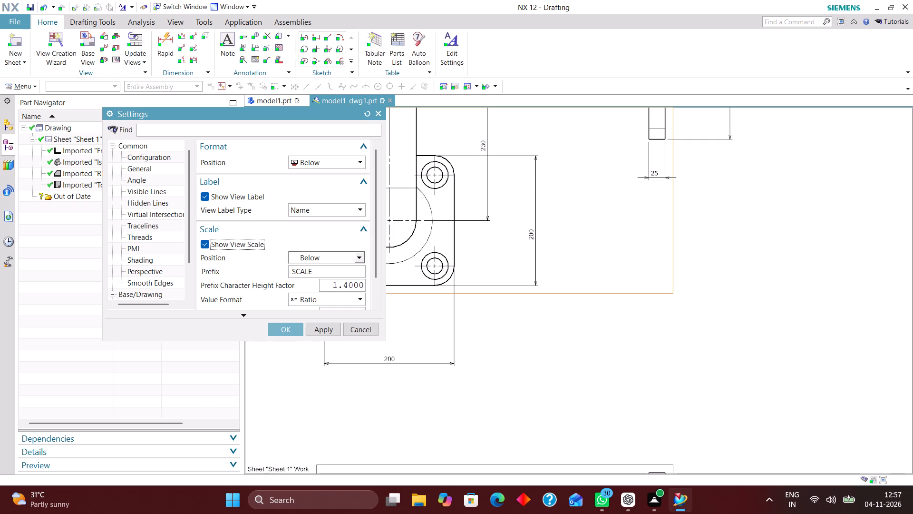
Set the top view scale label's prefix character height factor and character height factor to 1, and apply the settings.
left_click_drag(330, 286, 501, 296)
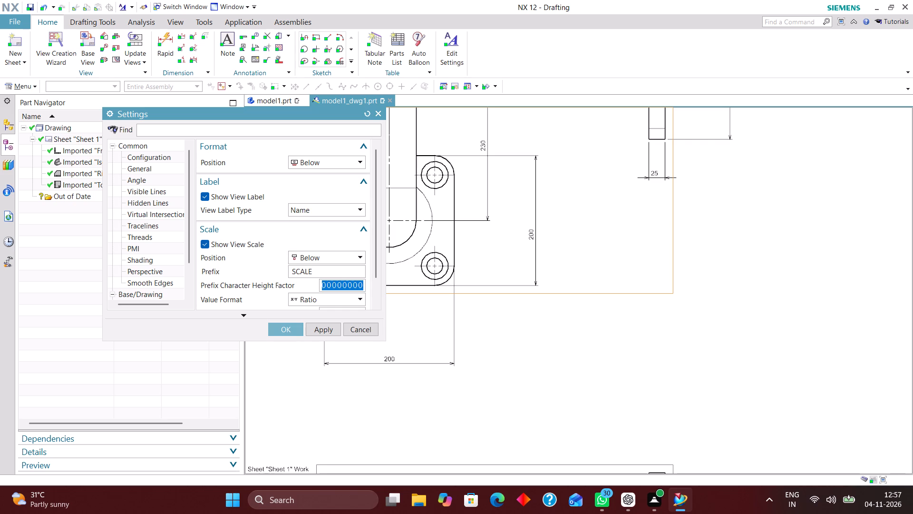
key("1")
key("Return")
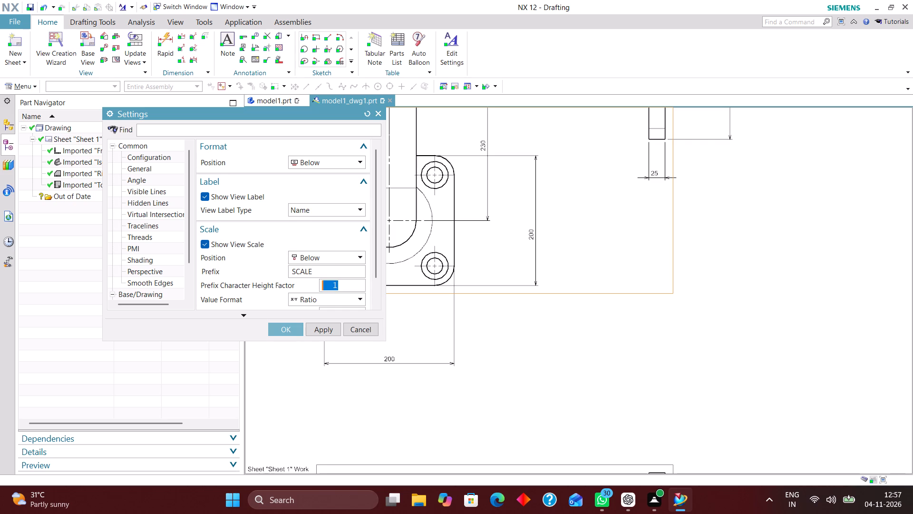
scroll(322, 260, "down", 3)
left_click_drag(326, 285, 503, 293)
key("1")
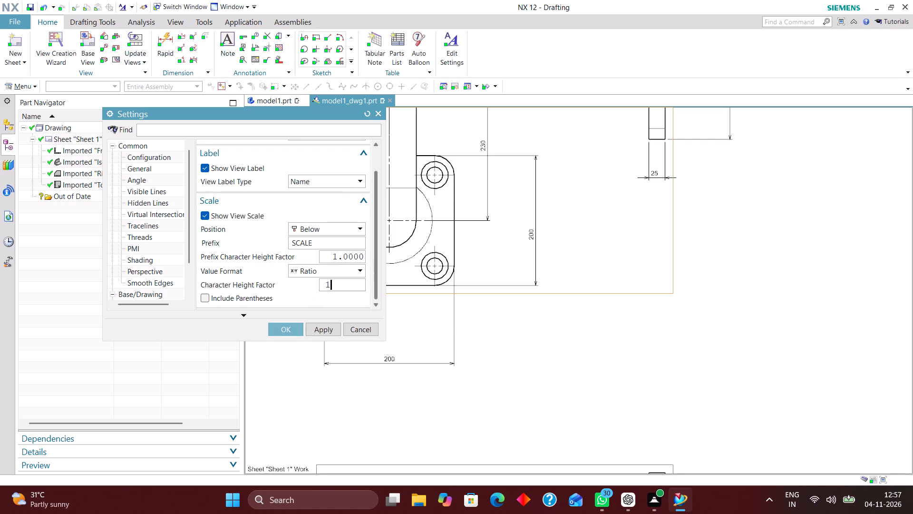
key("Return")
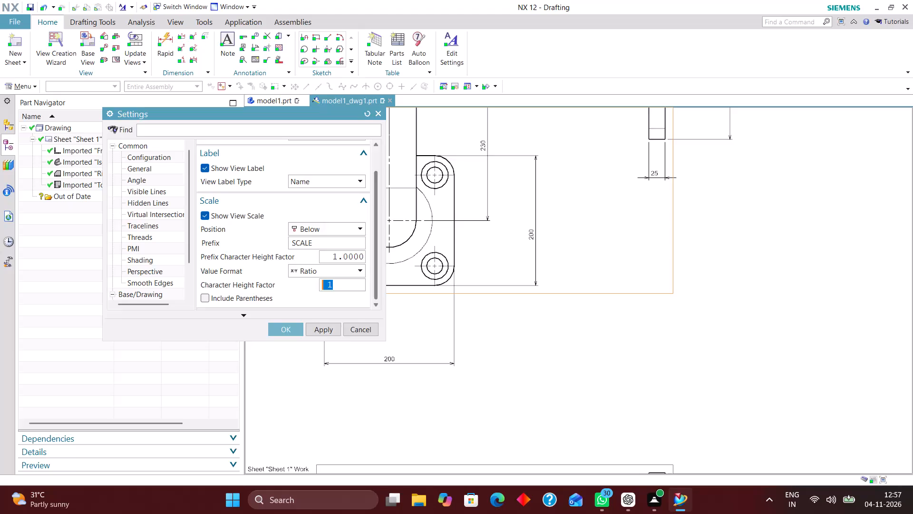
left_click(281, 327)
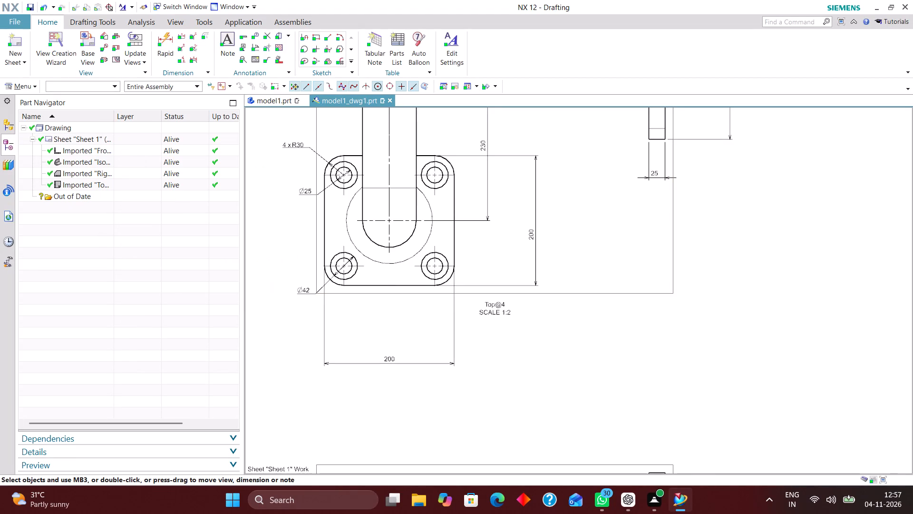
Shift the top view's name and scale label slightly down and to the right beneath the view.
left_click_drag(501, 306, 520, 312)
left_click_drag(520, 312, 520, 310)
Move the front view's label up closer beneath its 400 mm dimension.
scroll(479, 296, "down", 8)
scroll(474, 402, "up", 6)
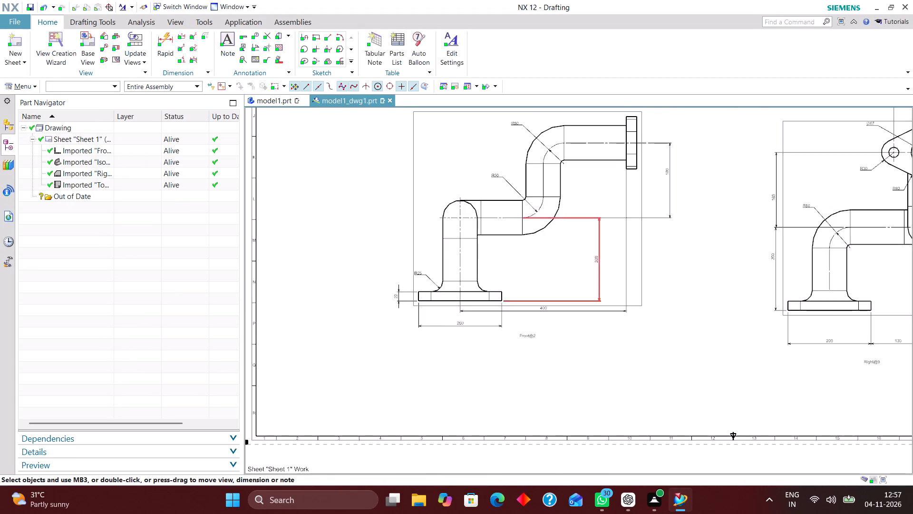
scroll(517, 301, "up", 5)
left_click_drag(544, 407, 547, 380)
scroll(509, 386, "down", 3)
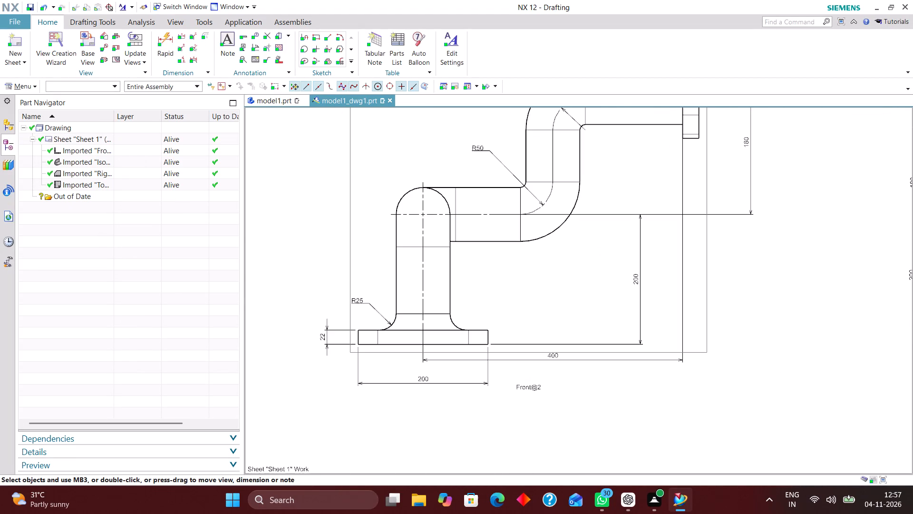
Turn on the front view's scale label, with both its prefix character height factor and character height factor set to 1.
right_click(647, 350)
left_click(675, 138)
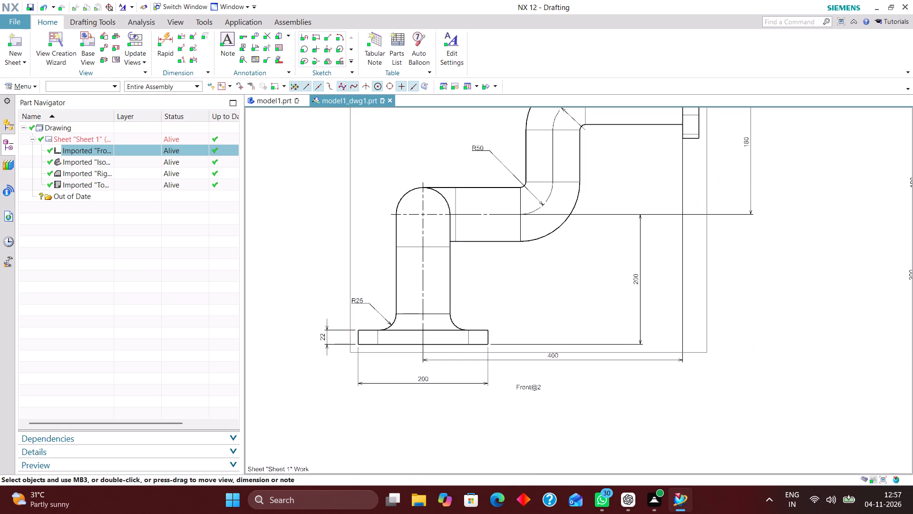
left_click(206, 244)
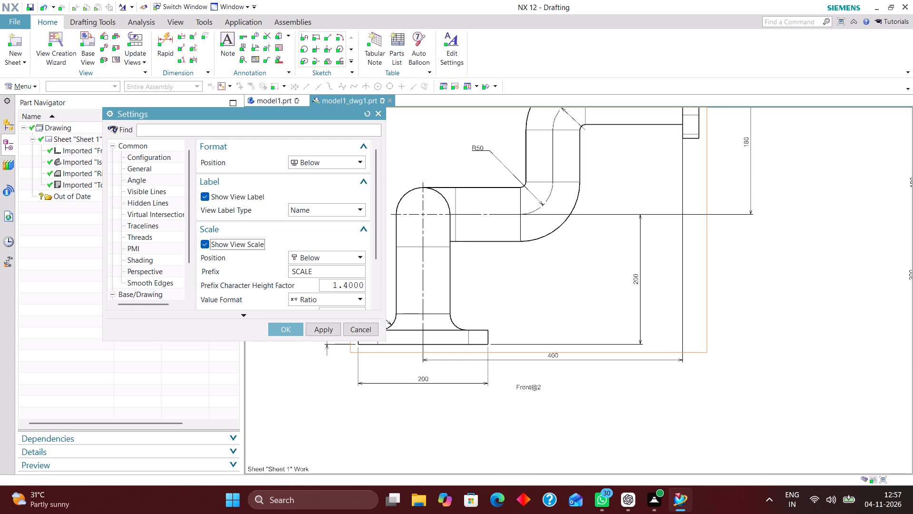
left_click_drag(326, 288, 476, 285)
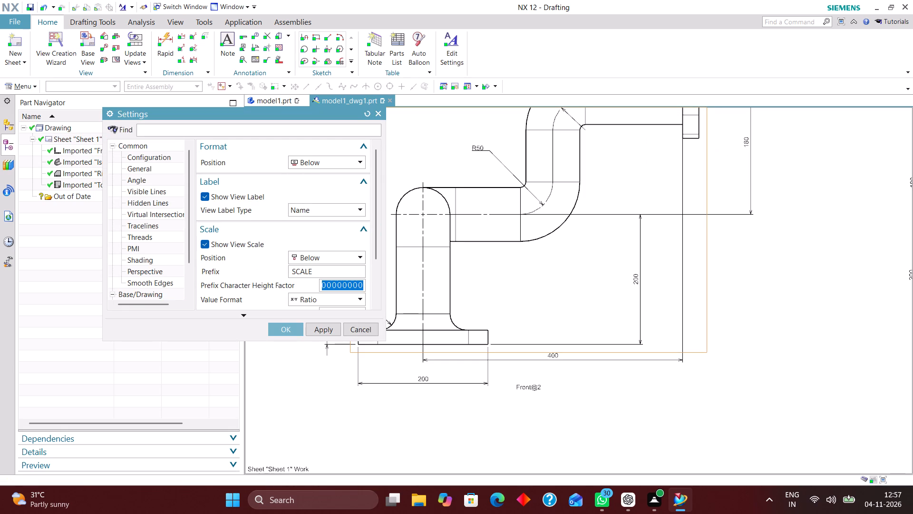
key("1")
key("Return")
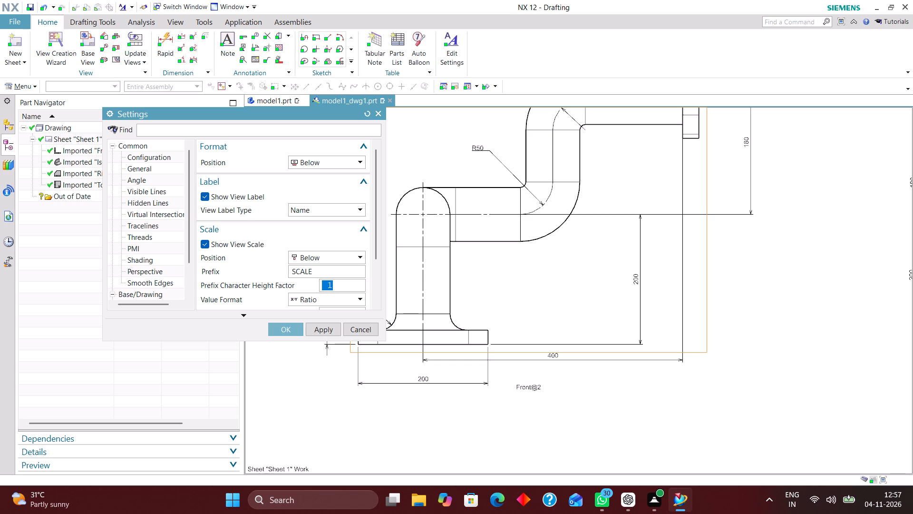
scroll(322, 238, "down", 4)
left_click_drag(329, 251, 454, 250)
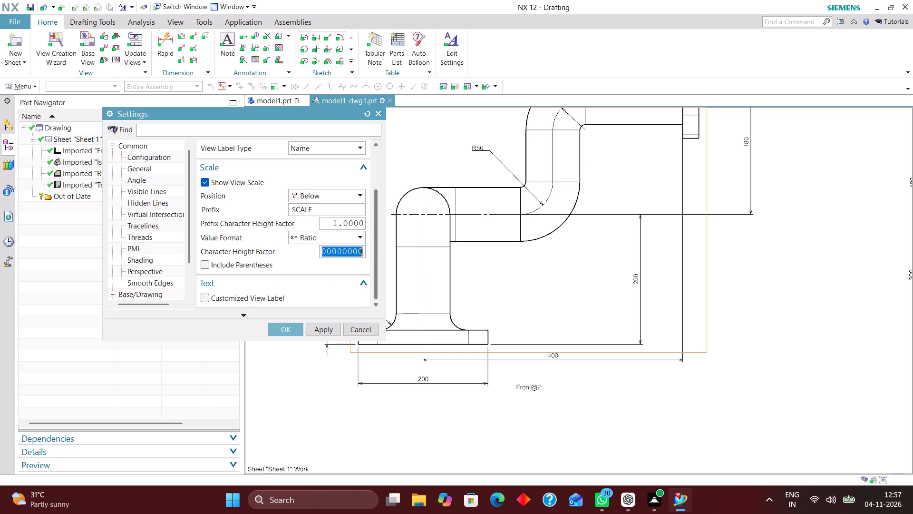
left_click_drag(454, 250, 483, 250)
key("1")
key("Return")
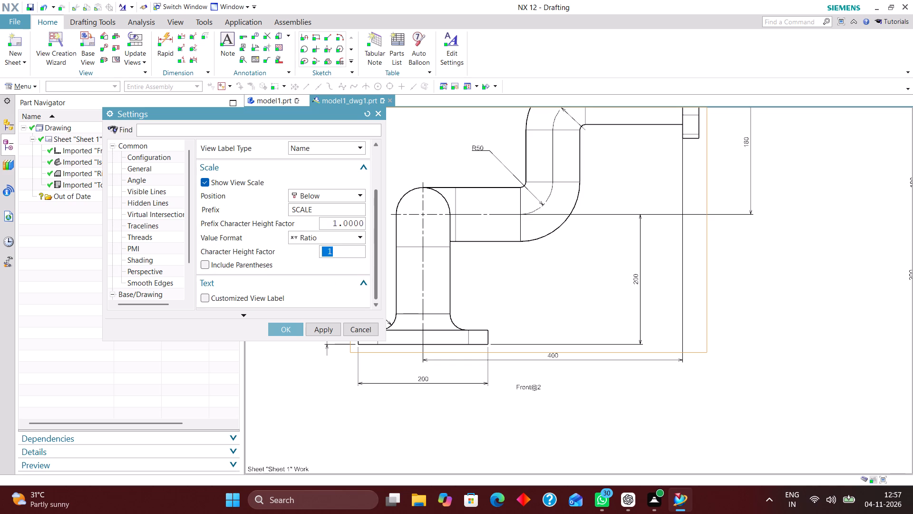
left_click(281, 329)
scroll(548, 384, "up", 6)
scroll(481, 366, "down", 2)
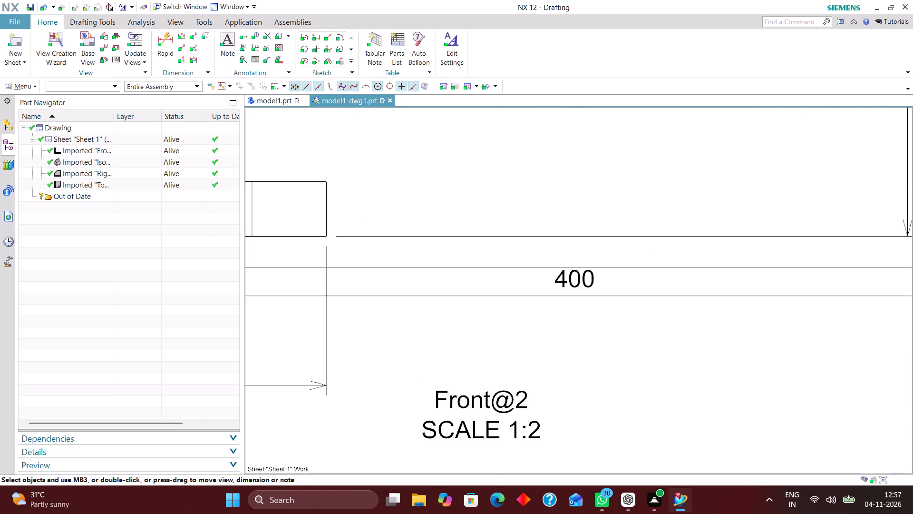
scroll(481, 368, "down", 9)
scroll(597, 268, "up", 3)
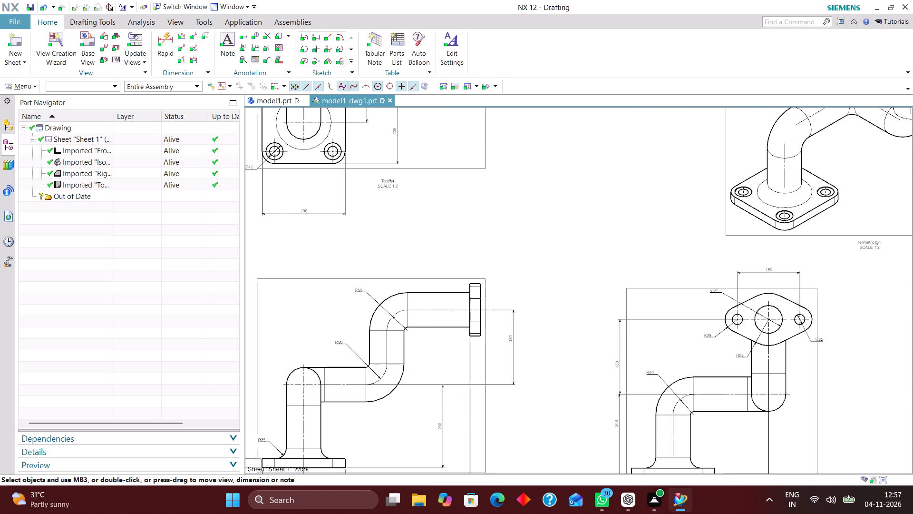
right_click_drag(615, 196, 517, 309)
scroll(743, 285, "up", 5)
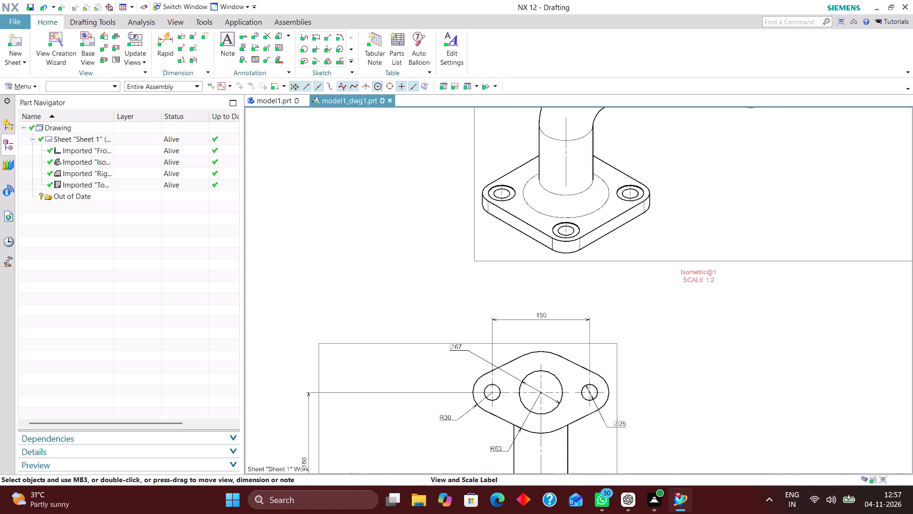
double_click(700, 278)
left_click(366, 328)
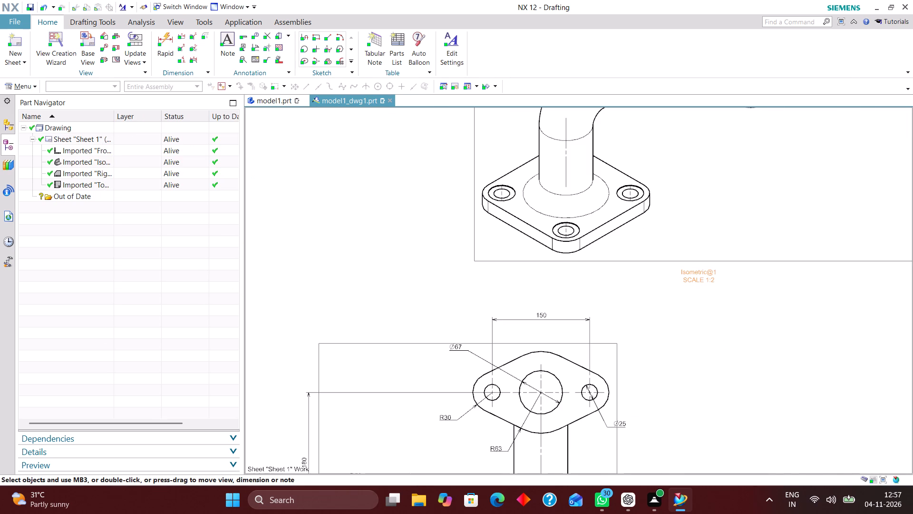
Rename the isometric view as ISOMETRIC VIEW.
left_click(121, 149)
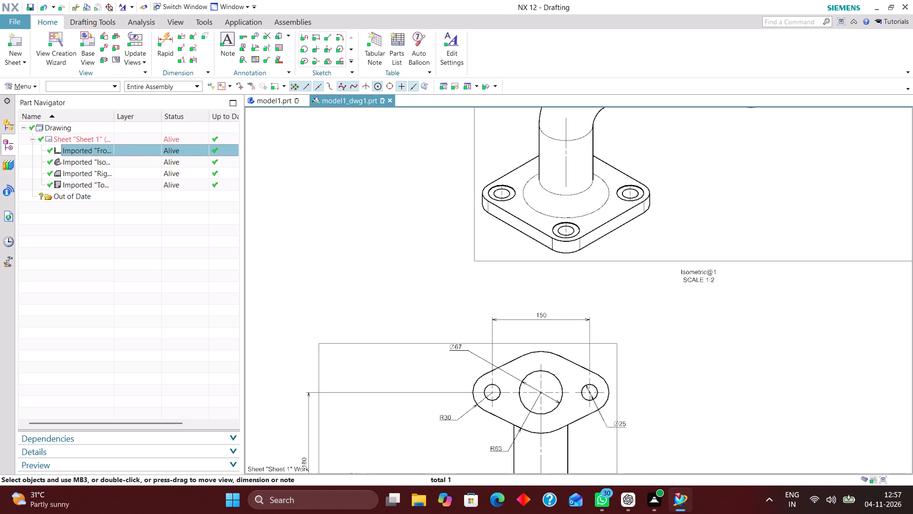
left_click(122, 162)
right_click(122, 162)
left_click(154, 349)
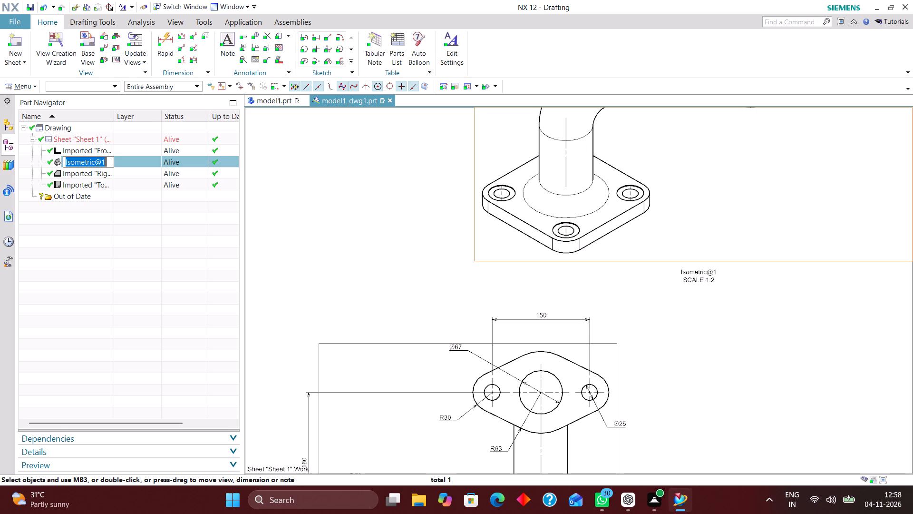
key("i")
key("s")
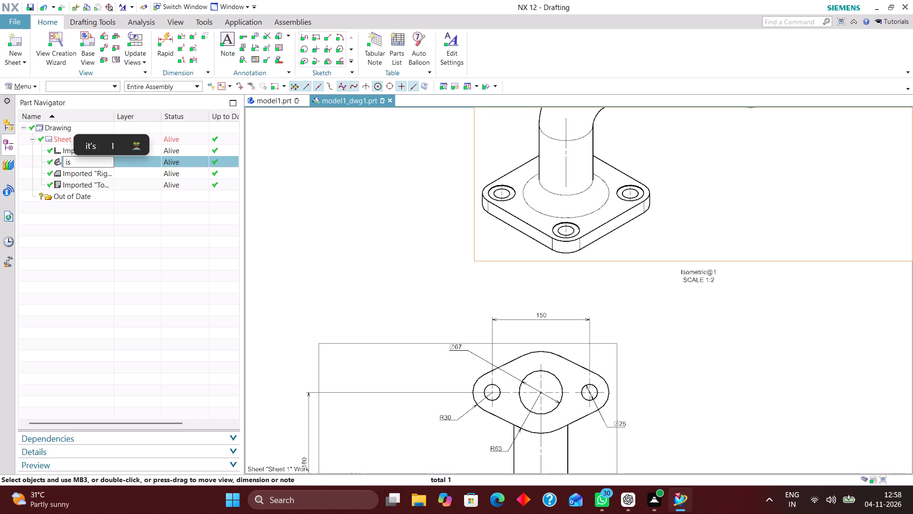
key("BackSpace")
key("BackSpace")
key("BackSpace")
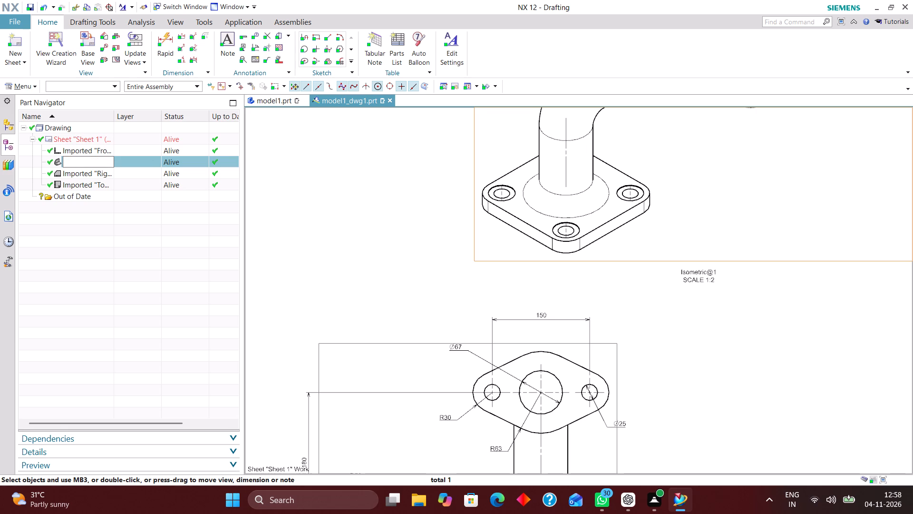
type("ISO")
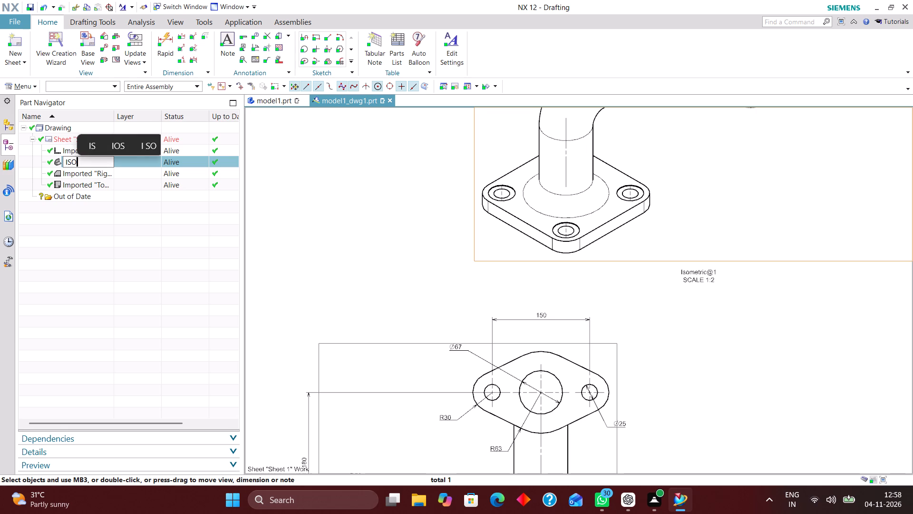
type("METRIC VIEW")
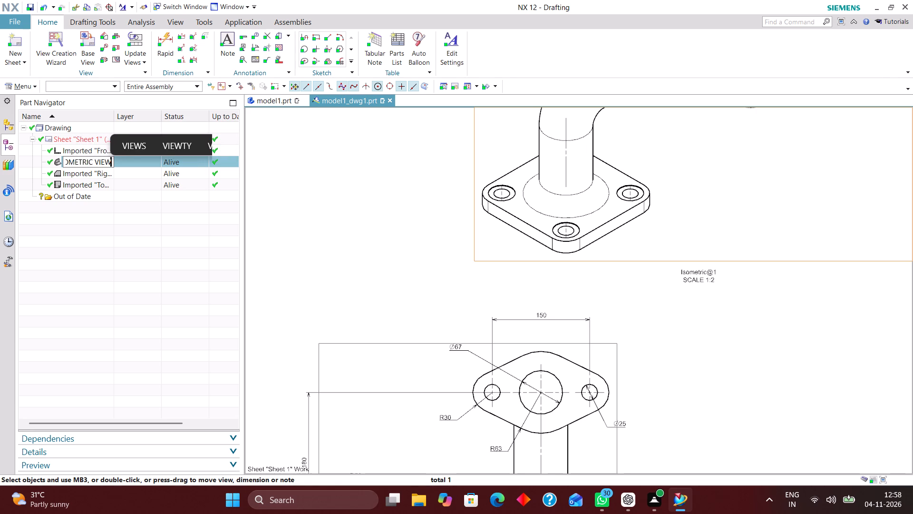
key("Return")
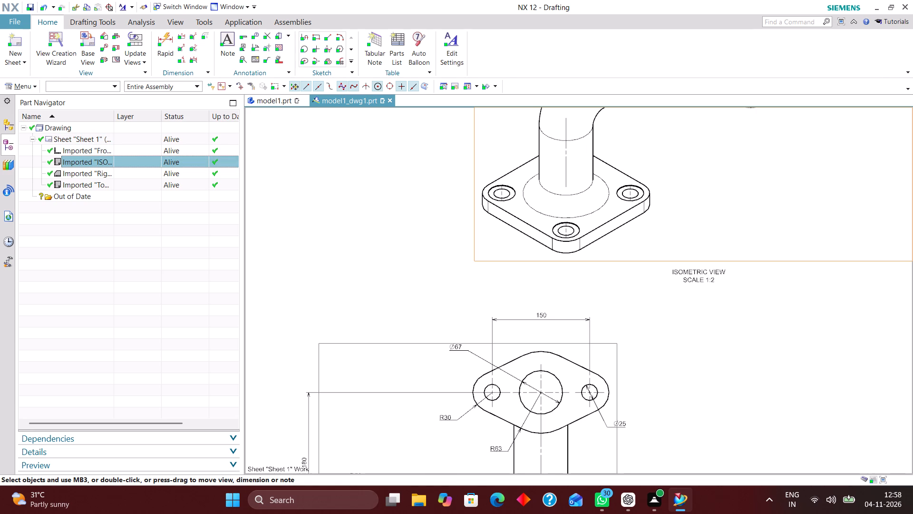
Rename the top view, Top@4, as TOP VIEW.
left_click(113, 183)
right_click(113, 182)
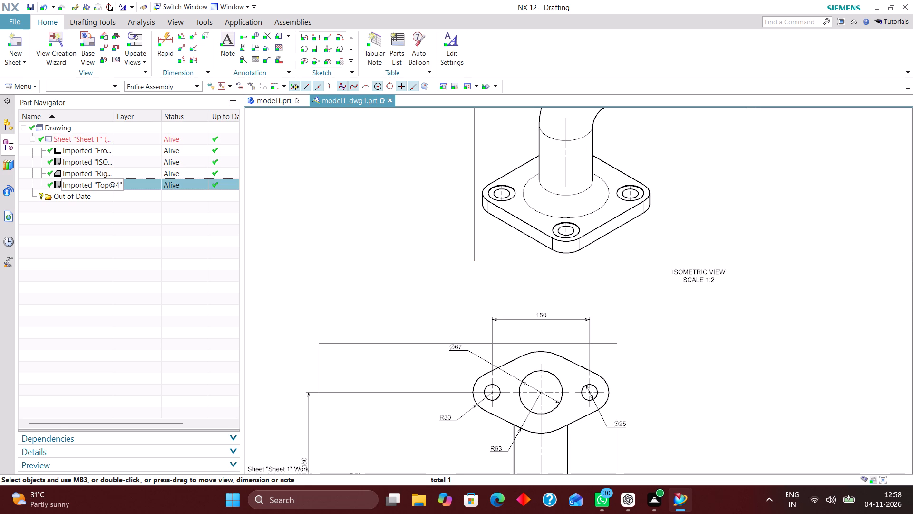
left_click(151, 372)
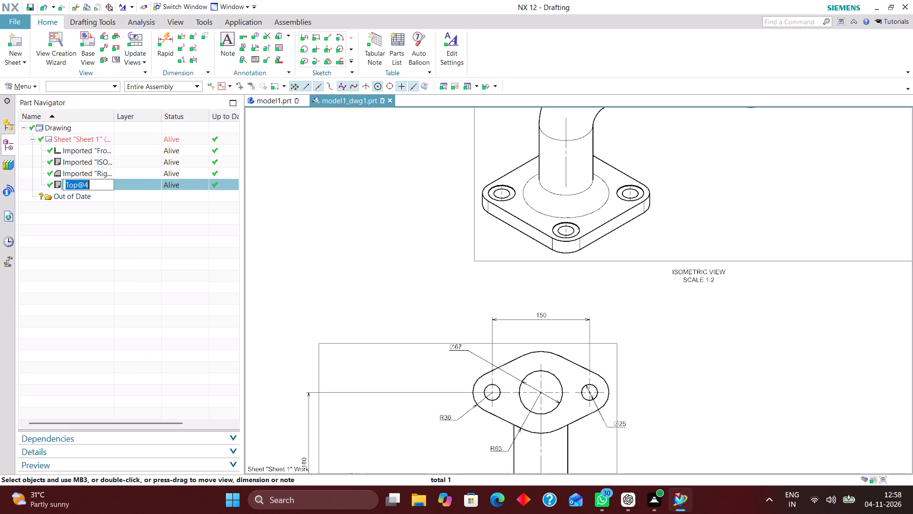
type("TOP")
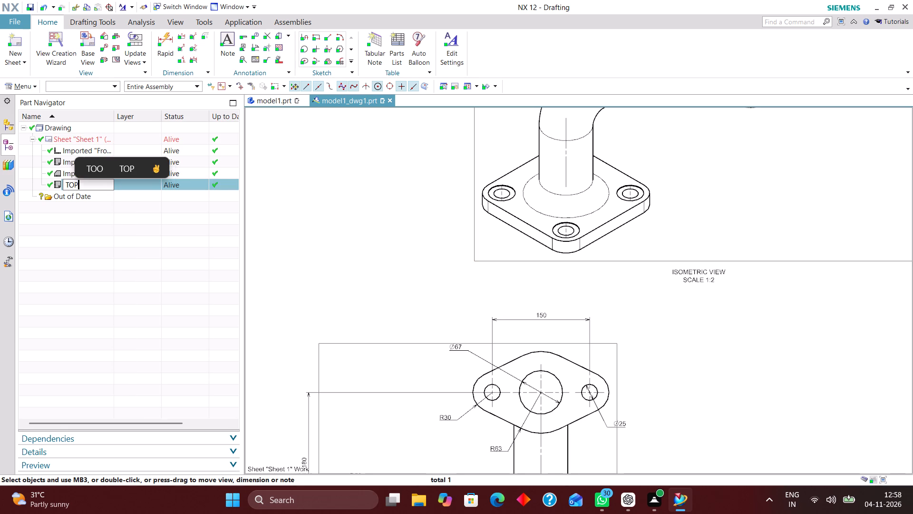
key("space")
type("VIEW")
key("Return")
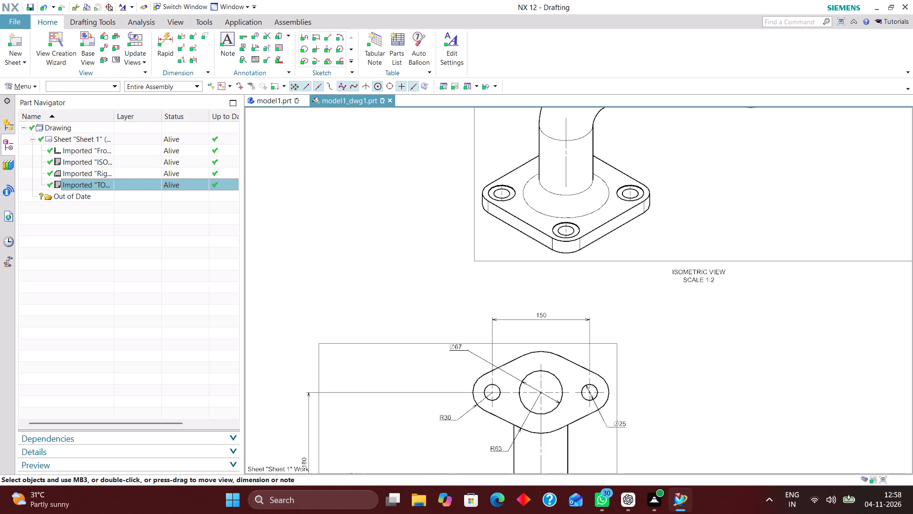
Rename the Right@9 view, the one showing the two-hole flange face-on, as FRONT VIEW.
scroll(381, 290, "down", 6)
scroll(407, 396, "up", 2)
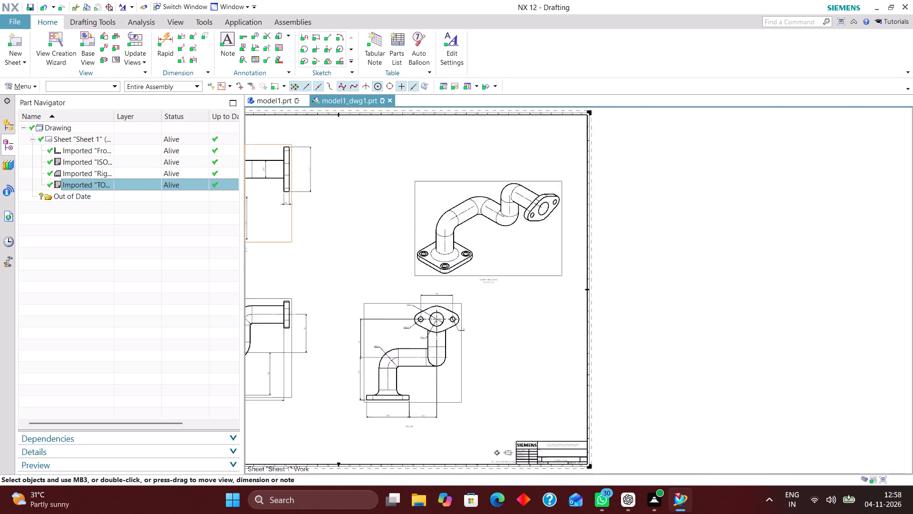
scroll(407, 397, "up", 3)
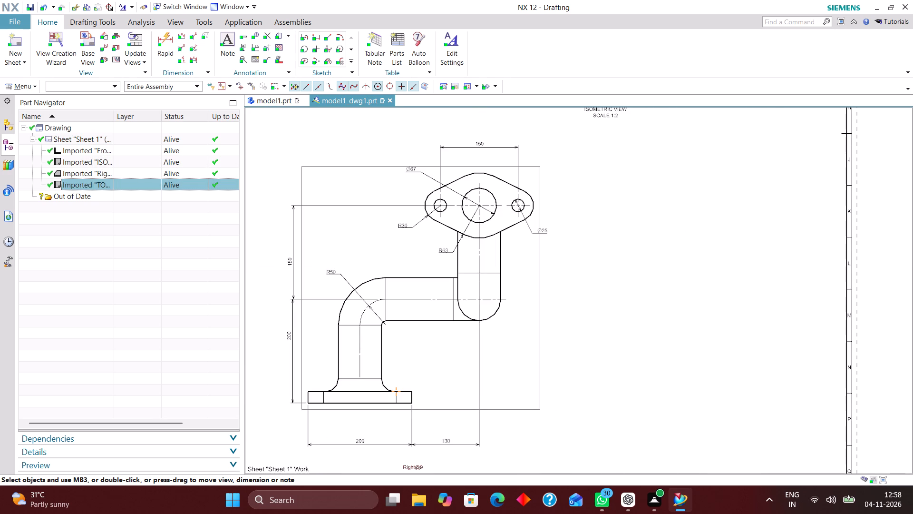
left_click(115, 171)
right_click(116, 171)
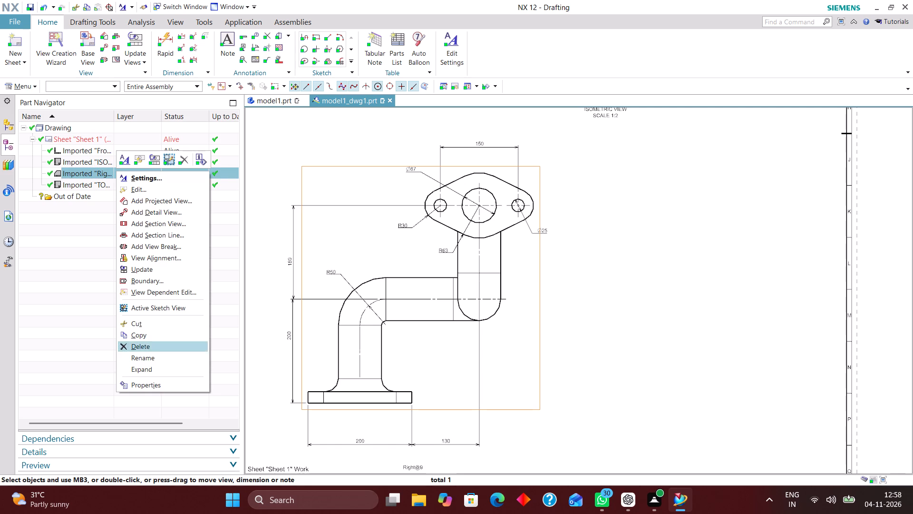
left_click(161, 359)
type("FRONT")
key("space")
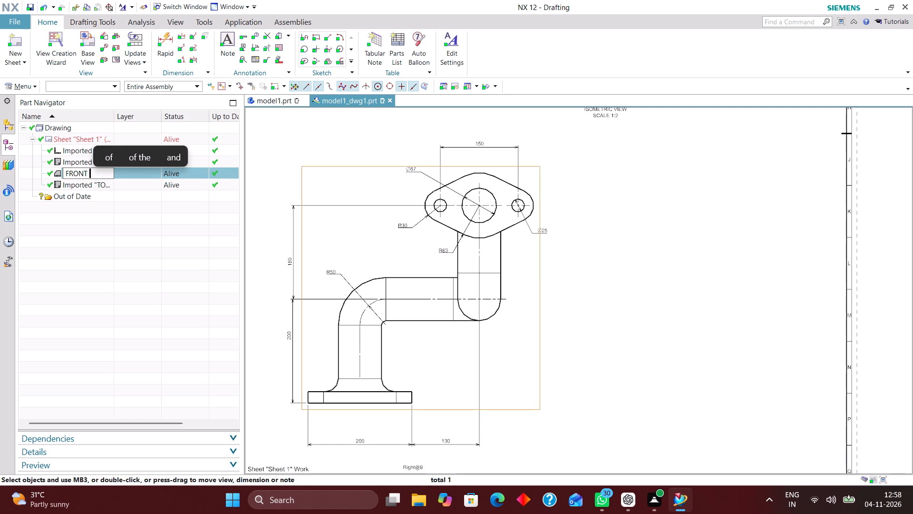
type("VIEW")
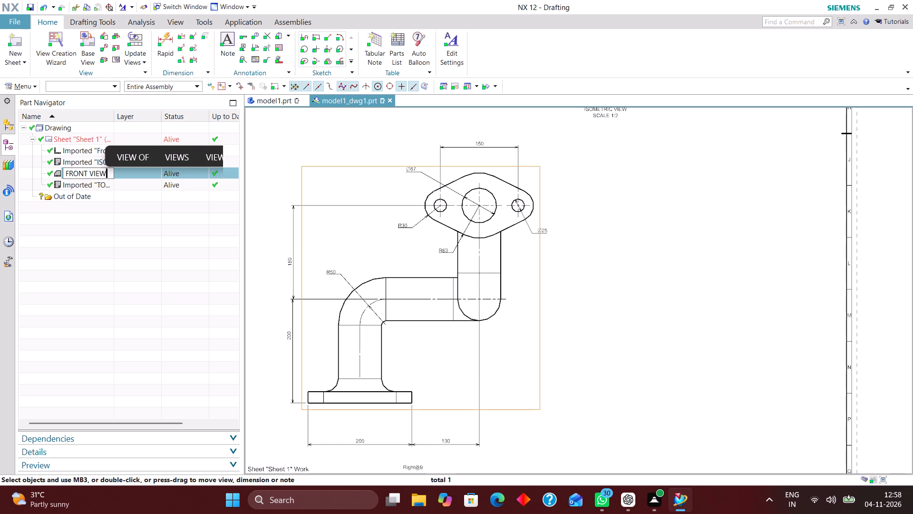
key("Return")
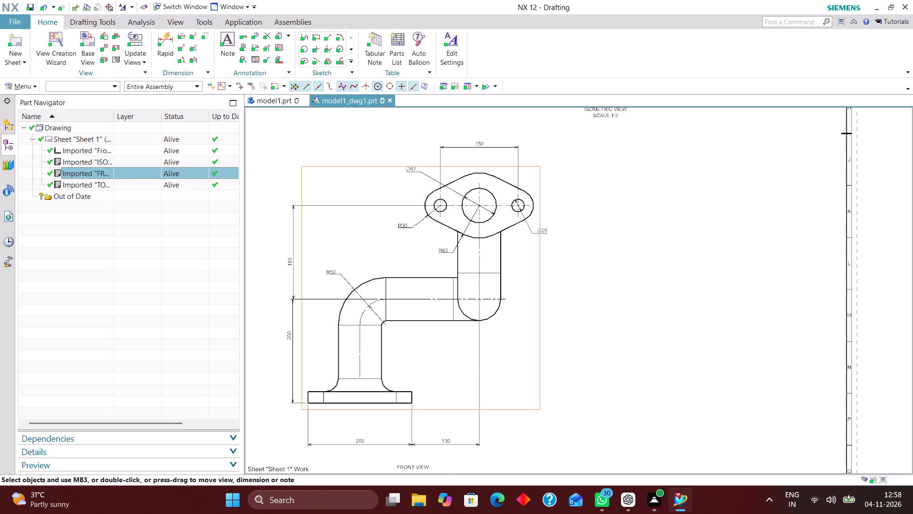
Rename the Front@2 view as RIGHT VIEW.
left_click(131, 148)
right_click(131, 148)
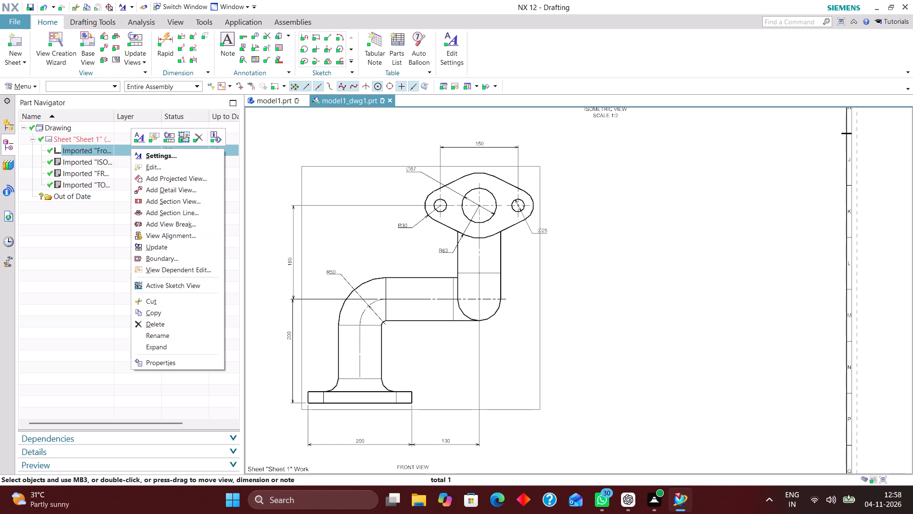
left_click(177, 333)
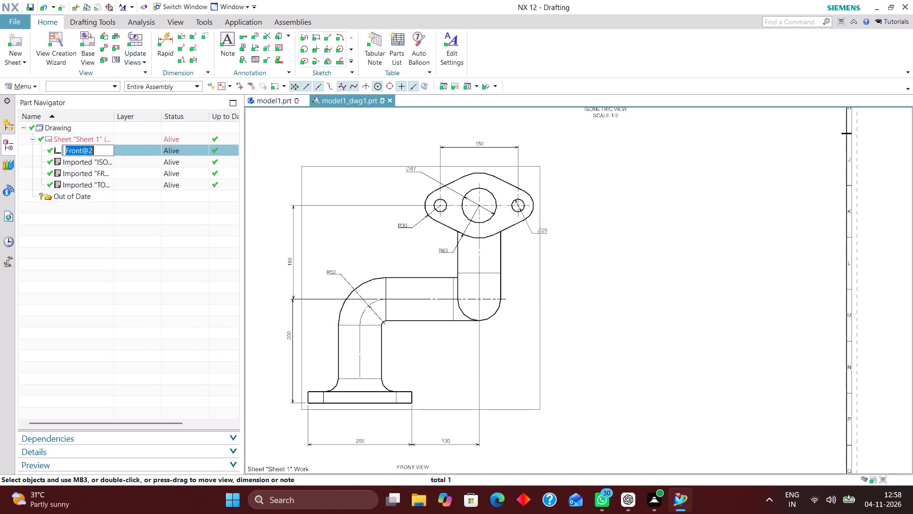
type("RIGHT")
key("space")
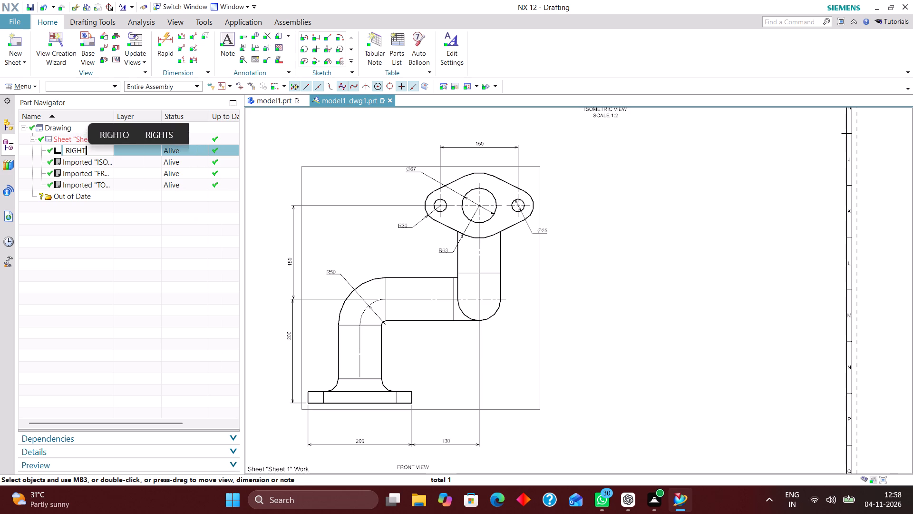
type("VIEW")
key("Return")
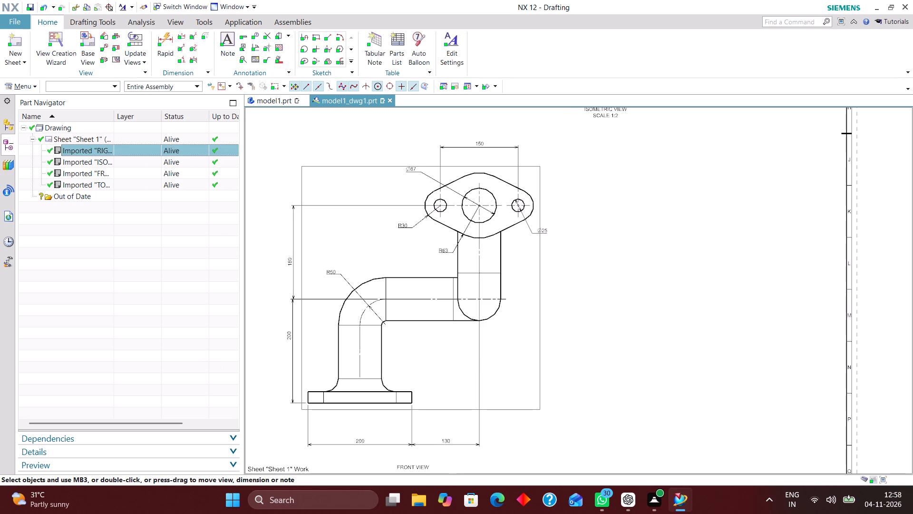
Examine the renamed view labels and overall view layout across the drawing sheet.
scroll(395, 250, "down", 5)
scroll(477, 284, "up", 3)
right_click_drag(509, 239, 422, 348)
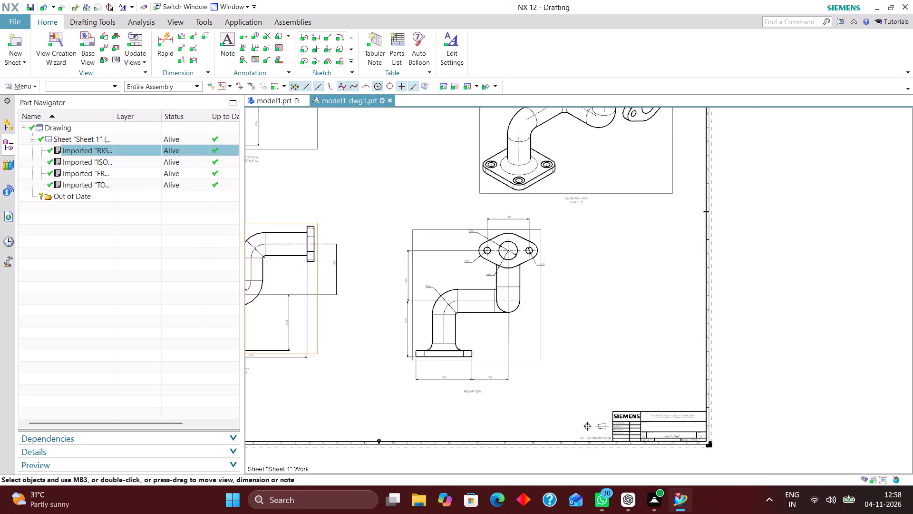
scroll(585, 373, "up", 5)
scroll(374, 321, "down", 3)
scroll(432, 370, "up", 2)
scroll(358, 280, "down", 3)
scroll(423, 353, "up", 3)
right_click_drag(415, 295, 389, 359)
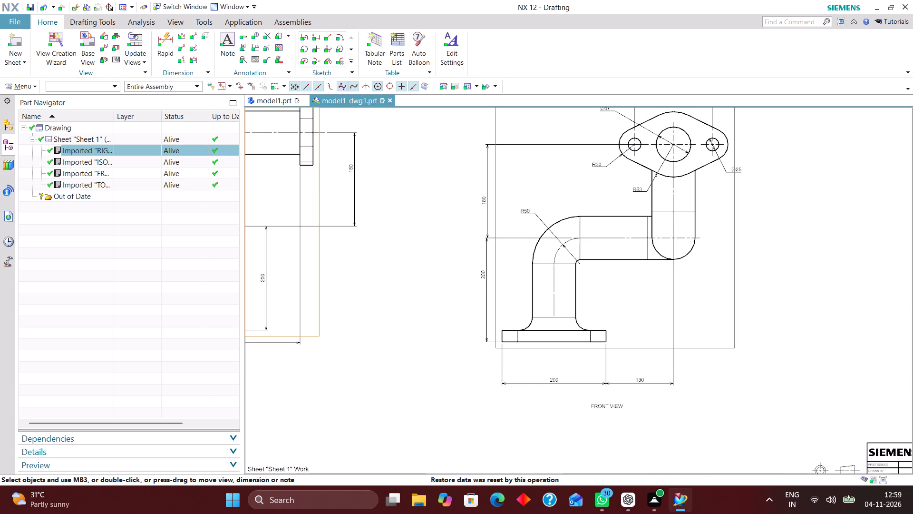
right_click_drag(411, 300, 377, 370)
scroll(727, 433, "up", 5)
scroll(440, 337, "down", 4)
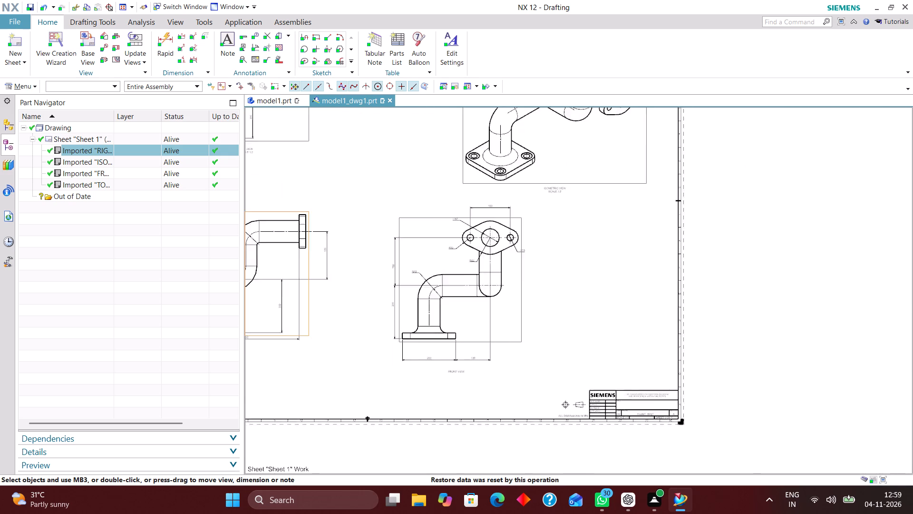
scroll(603, 341, "up", 3)
right_click_drag(579, 278, 480, 391)
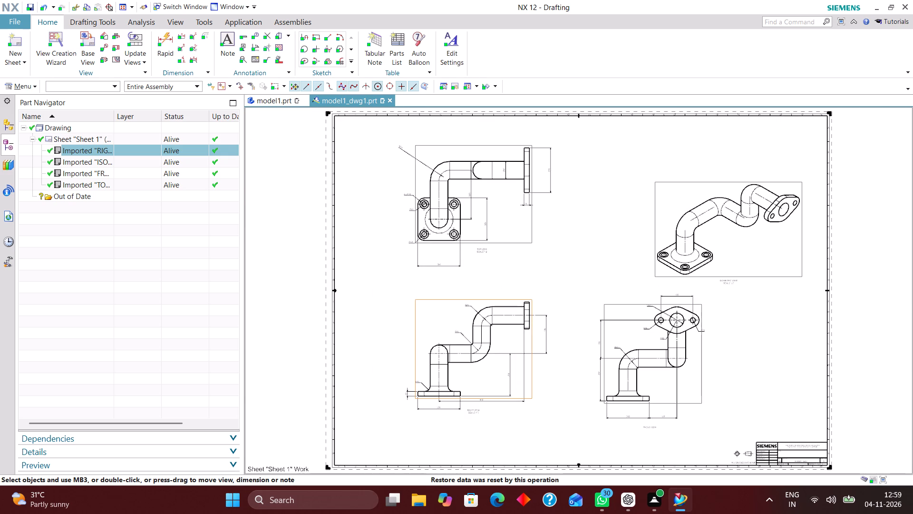
Set the text justification of the isometric view's name and scale label to Left.
scroll(726, 279, "up", 6)
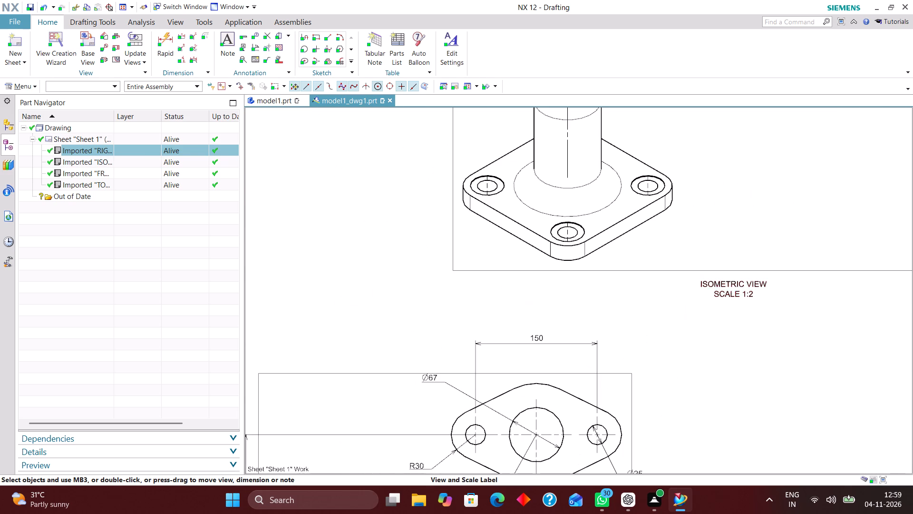
double_click(731, 291)
left_click(329, 177)
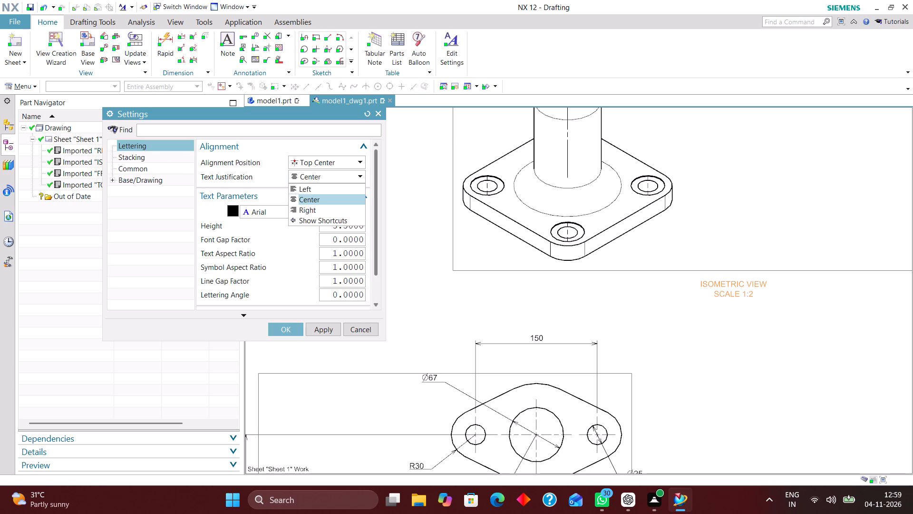
left_click(319, 189)
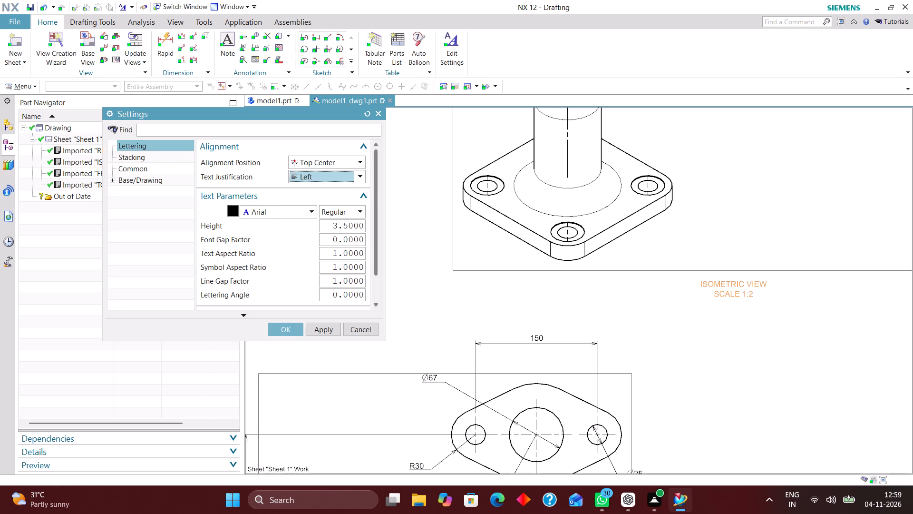
left_click(285, 331)
Set the text justification of the top view's name and scale label to Left.
scroll(619, 299, "down", 4)
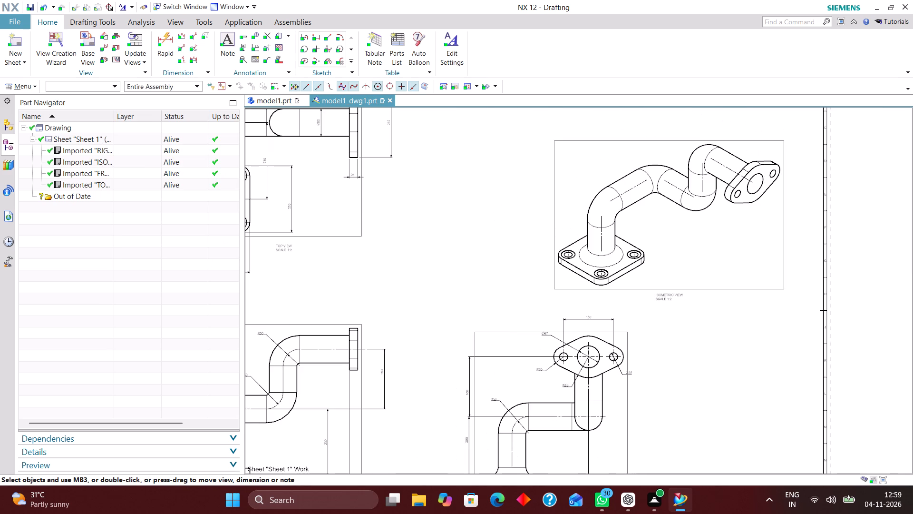
scroll(315, 240, "down", 2)
scroll(279, 241, "up", 6)
double_click(368, 259)
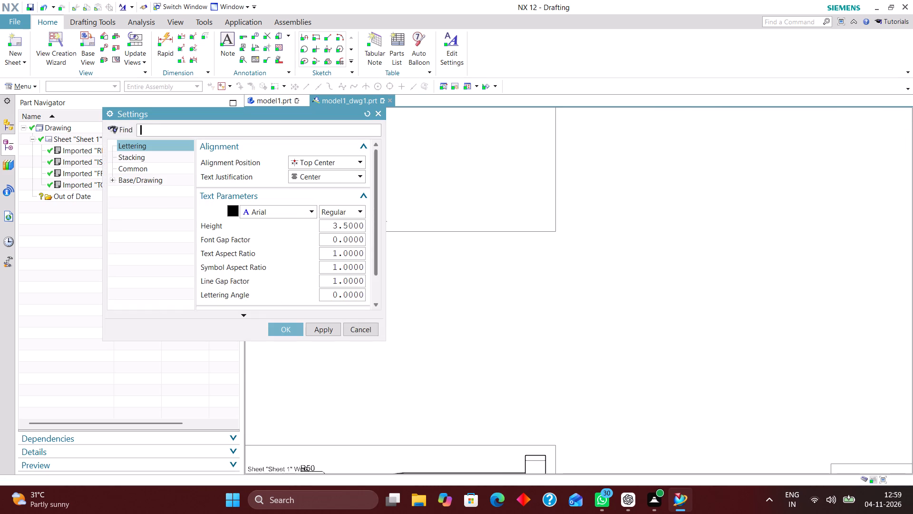
left_click(343, 171)
left_click(338, 182)
left_click(335, 179)
left_click(332, 191)
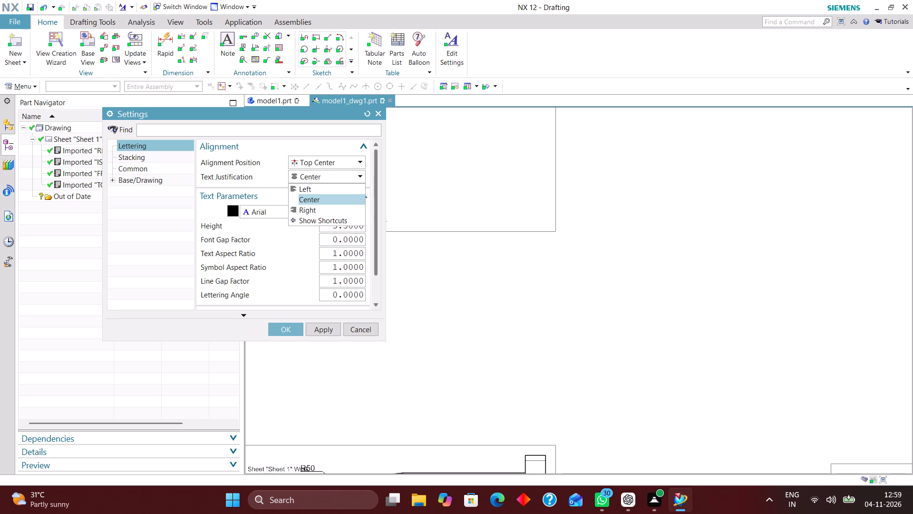
left_click(288, 331)
Set the text justification of the right view's name and scale label to Left.
scroll(422, 208, "down", 6)
scroll(417, 376, "up", 6)
double_click(346, 386)
left_click(345, 178)
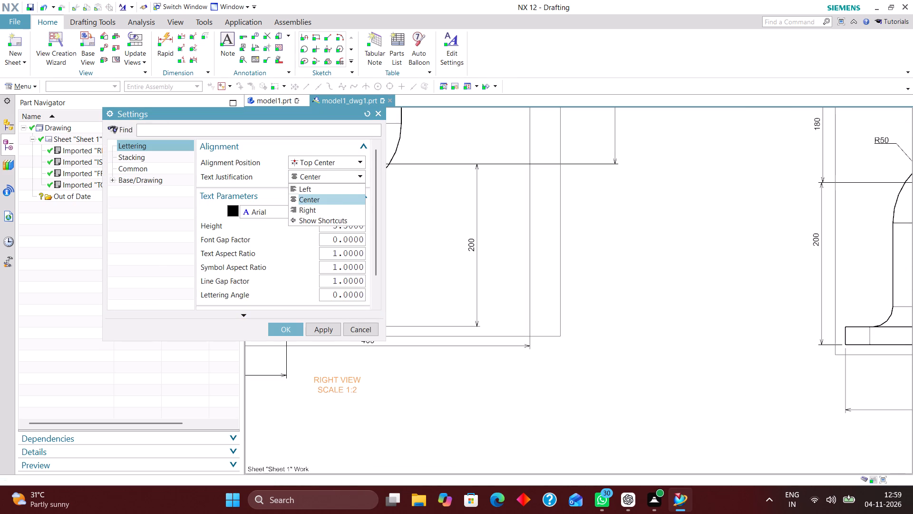
left_click(333, 191)
left_click(292, 327)
Show the scale on the front view's label, with both the prefix and value character height factors set to 1.
scroll(361, 375, "down", 5)
scroll(585, 376, "up", 5)
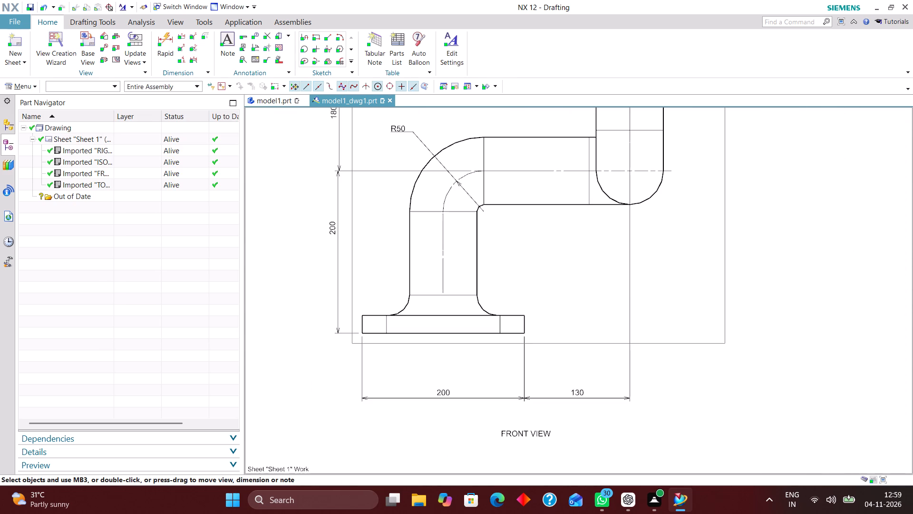
scroll(492, 369, "down", 3)
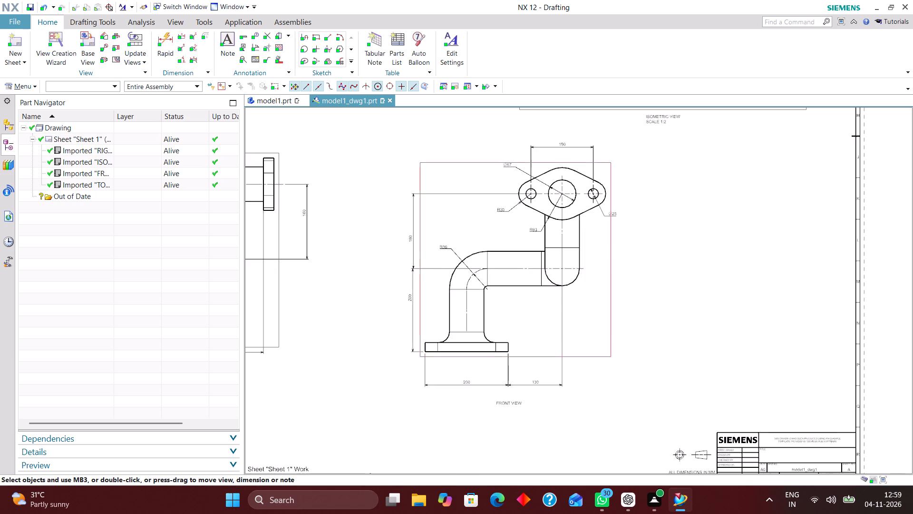
right_click(531, 358)
left_click(563, 145)
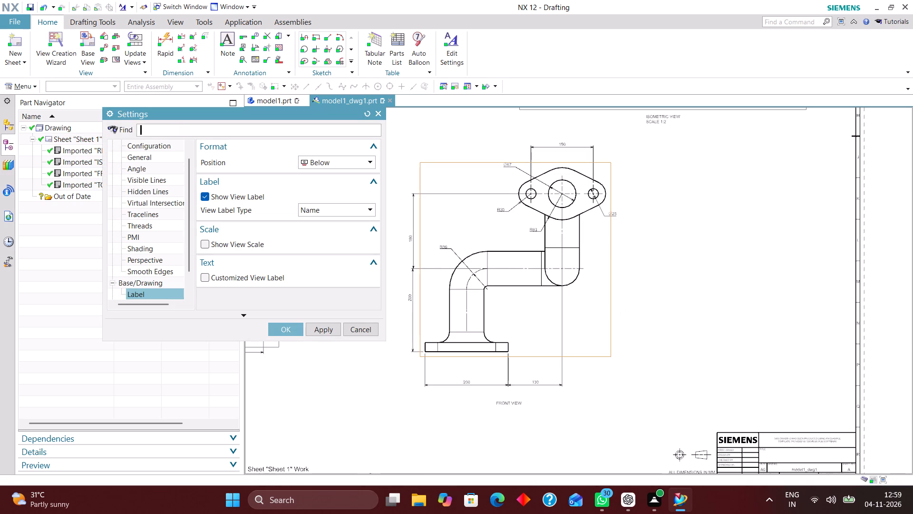
left_click(204, 245)
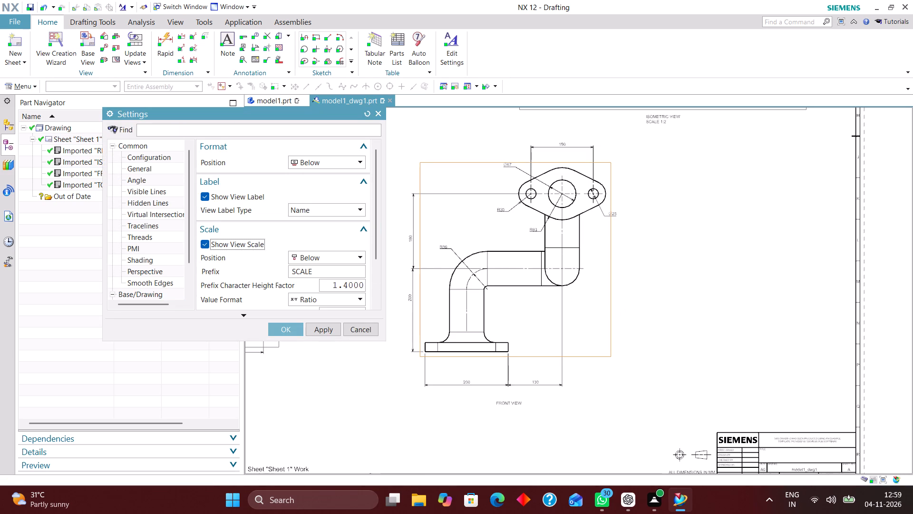
left_click_drag(328, 285, 451, 284)
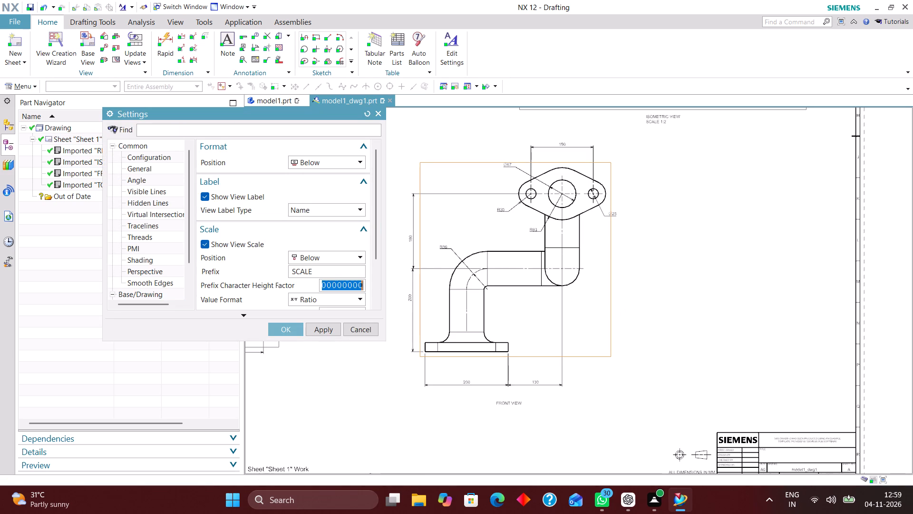
left_click_drag(451, 284, 453, 283)
key("1")
key("Return")
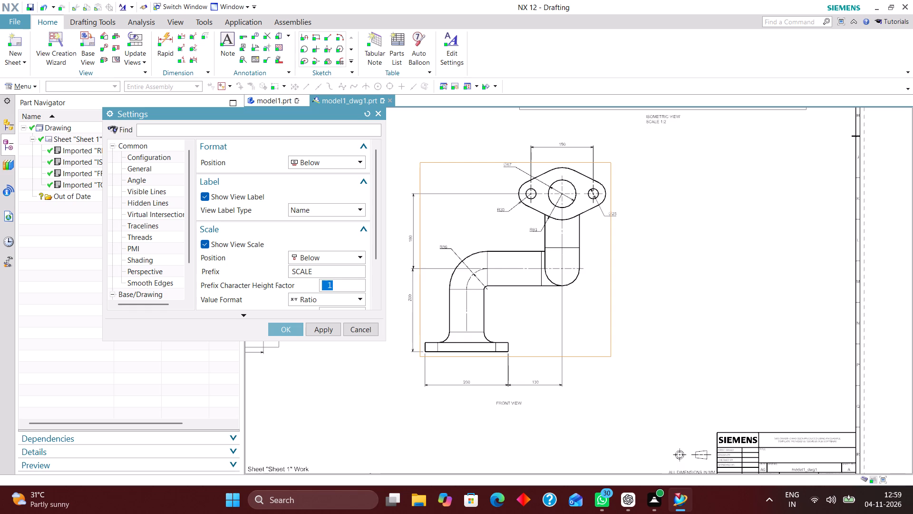
scroll(311, 225, "down", 3)
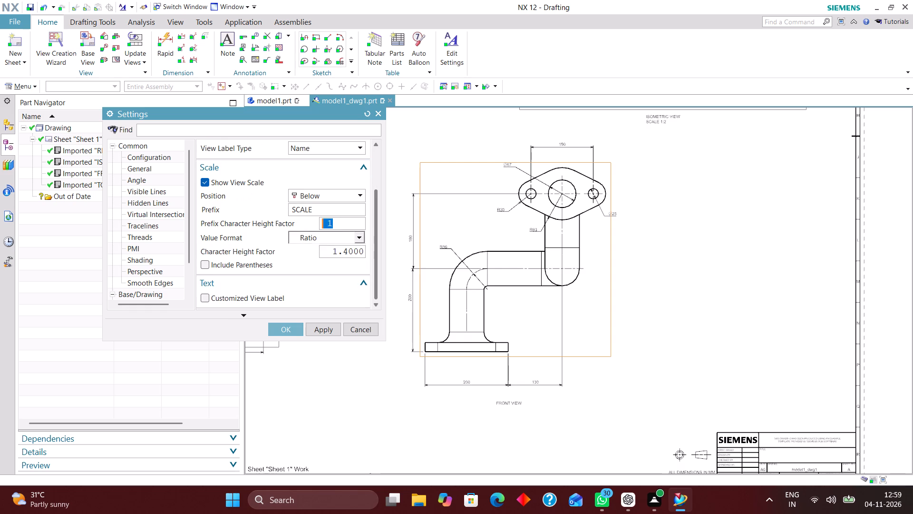
left_click_drag(330, 250, 466, 251)
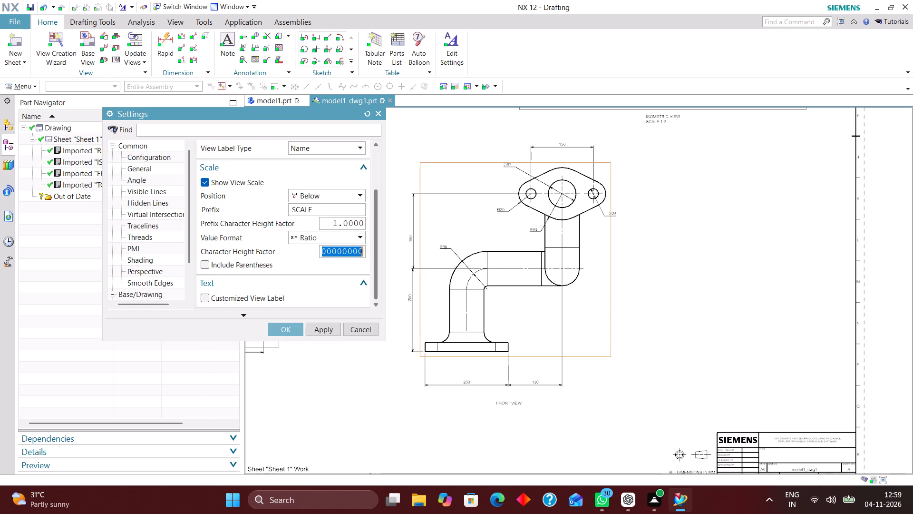
key("1")
key("Return")
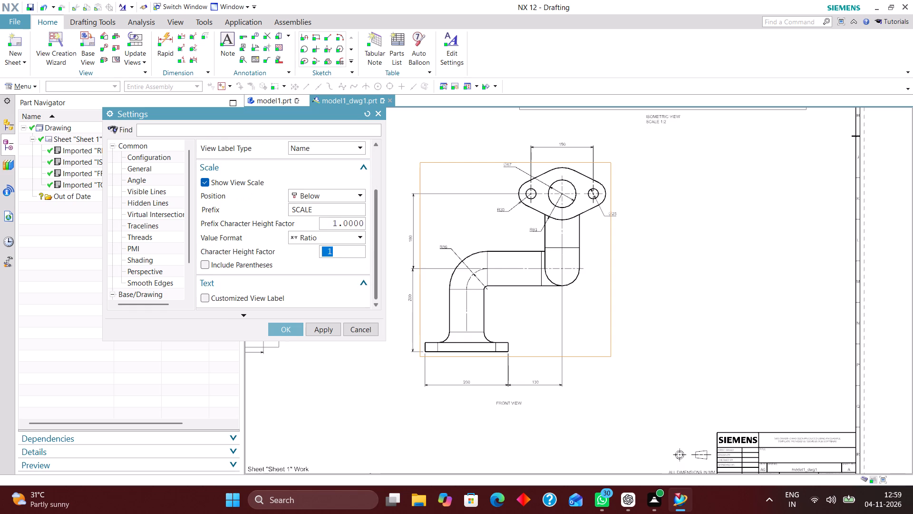
left_click(276, 327)
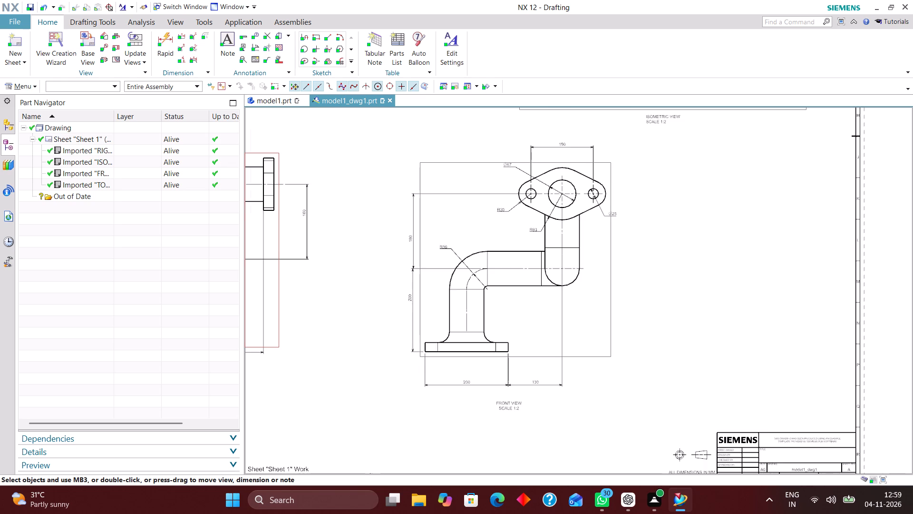
Set the text justification of the front view's name and scale label to Left.
scroll(530, 426, "up", 4)
double_click(484, 378)
left_click(340, 175)
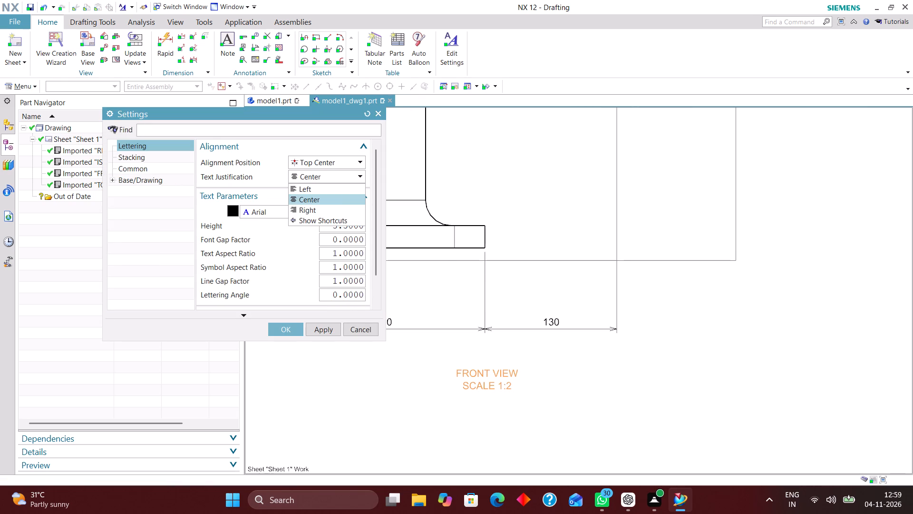
left_click(330, 189)
left_click(284, 328)
Change the isometric view label's scale prefix to "SCALE : ", adding a space after the colon.
scroll(413, 369, "down", 4)
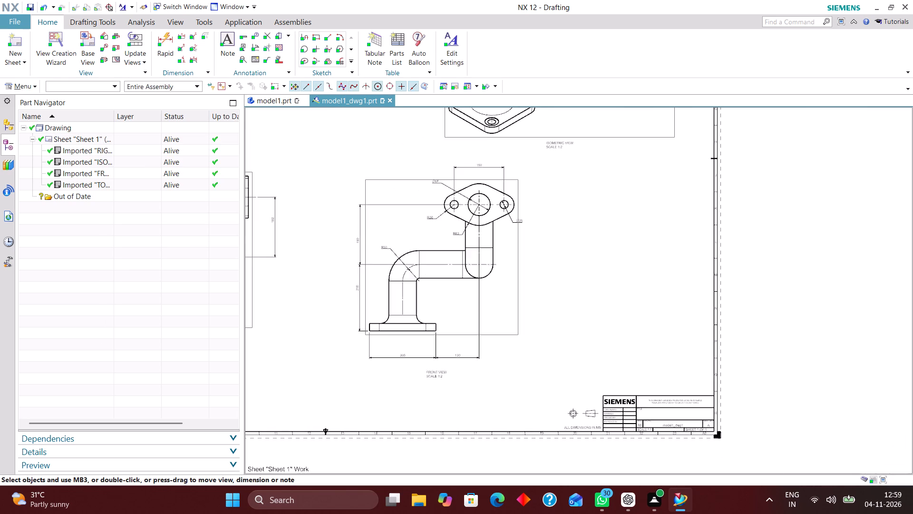
scroll(411, 371, "down", 4)
scroll(491, 247, "up", 5)
right_click(483, 266)
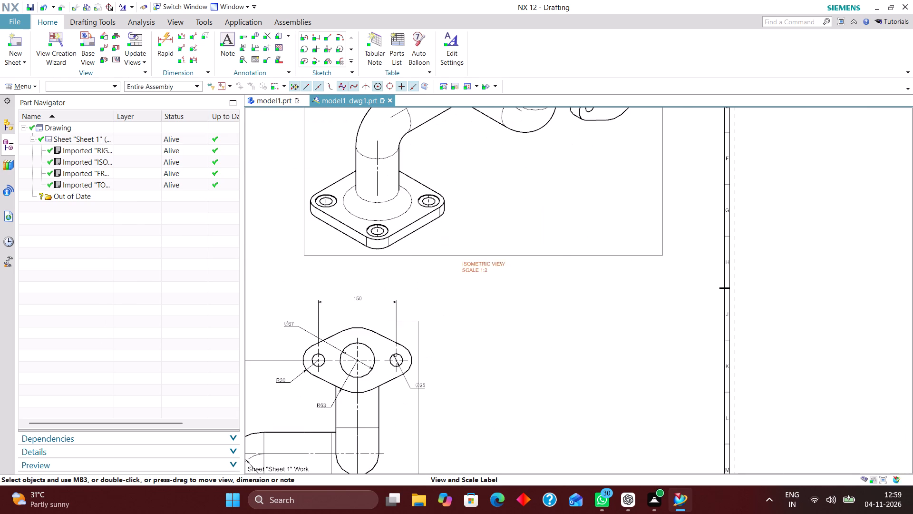
left_click(512, 303)
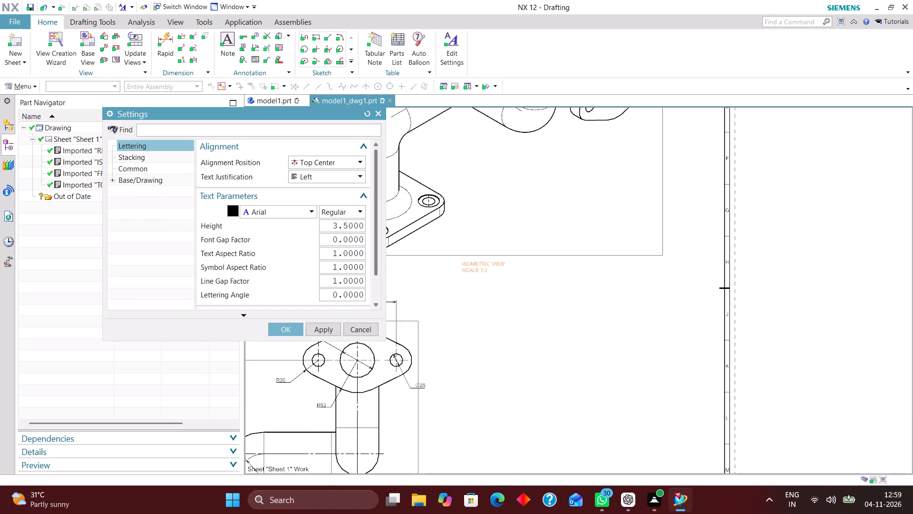
left_click(157, 182)
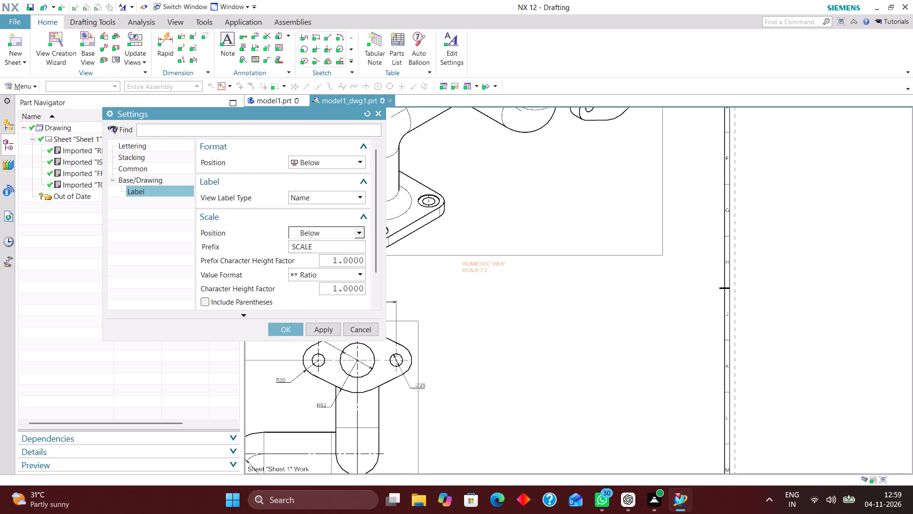
left_click(325, 247)
key("v")
key("BackSpace")
key("space")
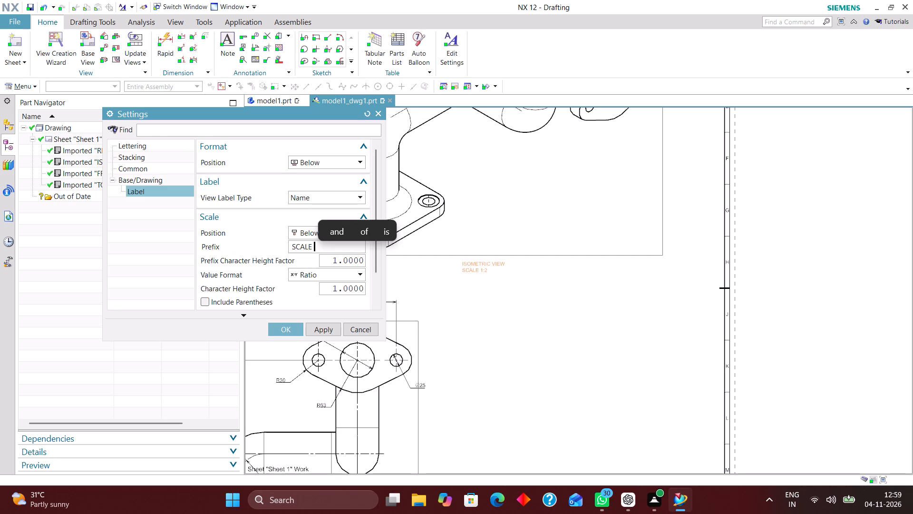
key("shift+colon")
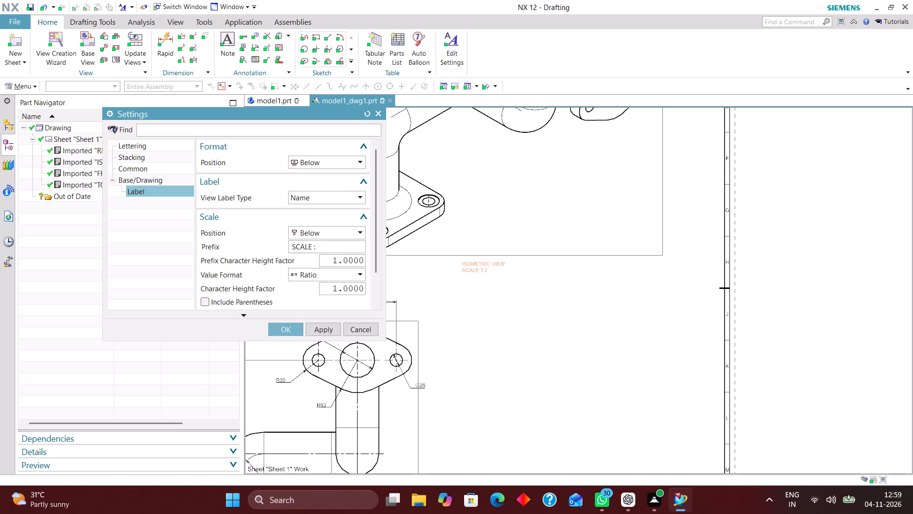
key("space")
left_click(287, 329)
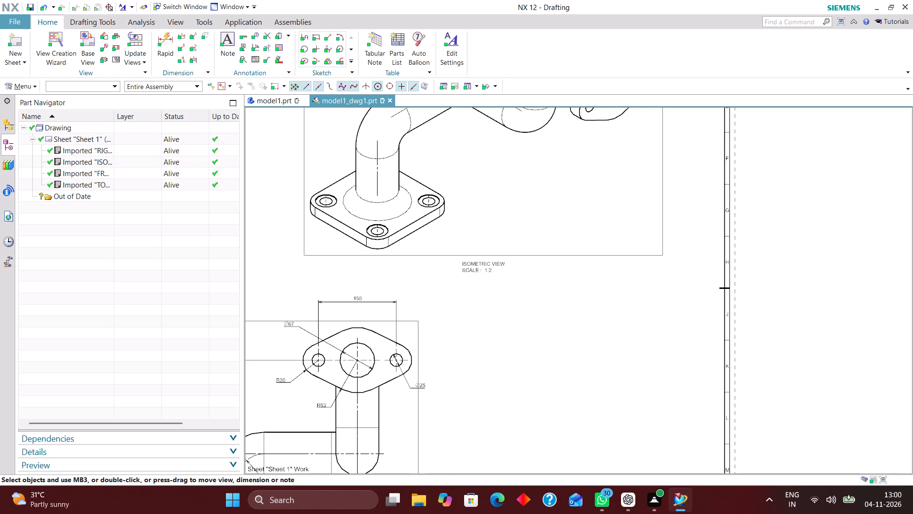
Change the scale prefix in the front view's label to "SCALE :".
scroll(569, 244, "down", 1)
scroll(514, 272, "up", 6)
scroll(473, 242, "up", 5)
scroll(506, 241, "down", 11)
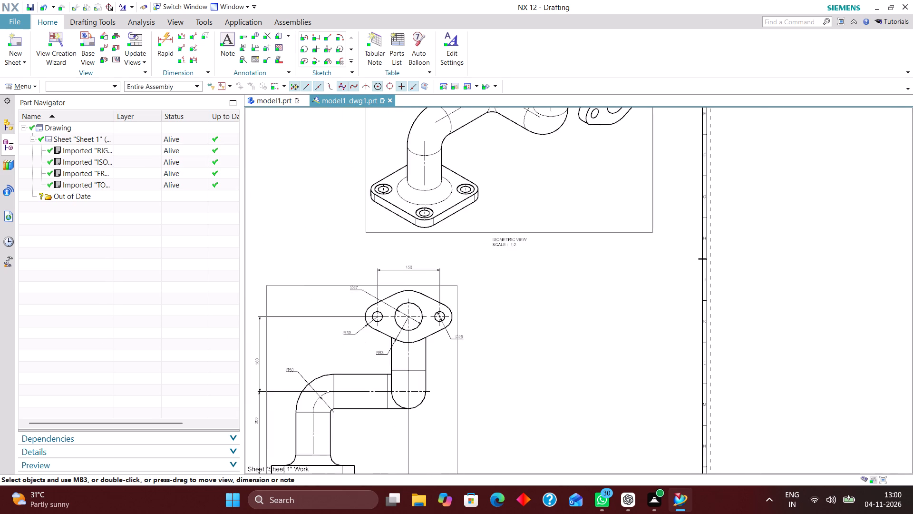
scroll(505, 302, "down", 4)
scroll(437, 393, "up", 5)
double_click(460, 394)
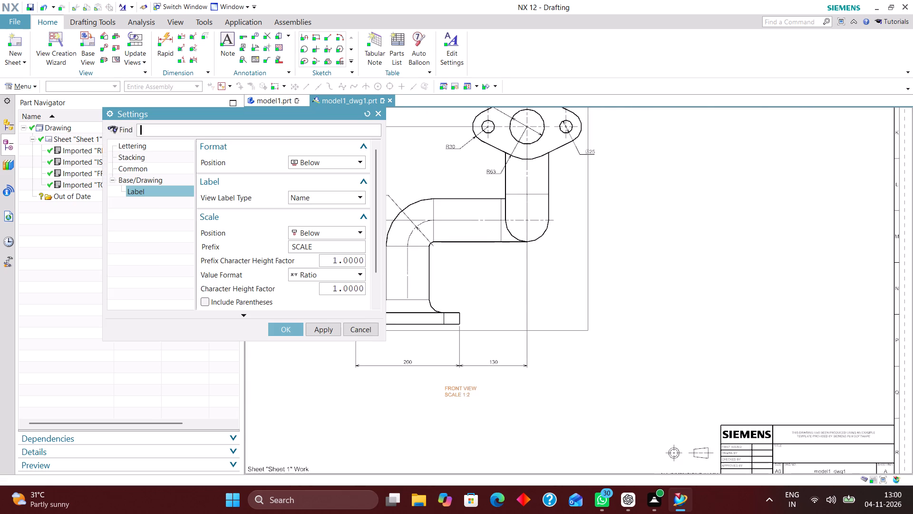
left_click(321, 244)
key("space")
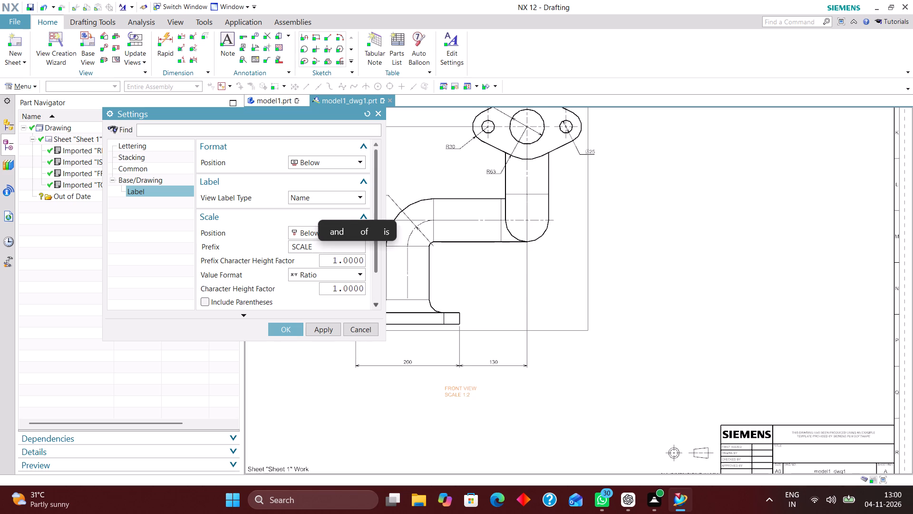
key("shift+colon")
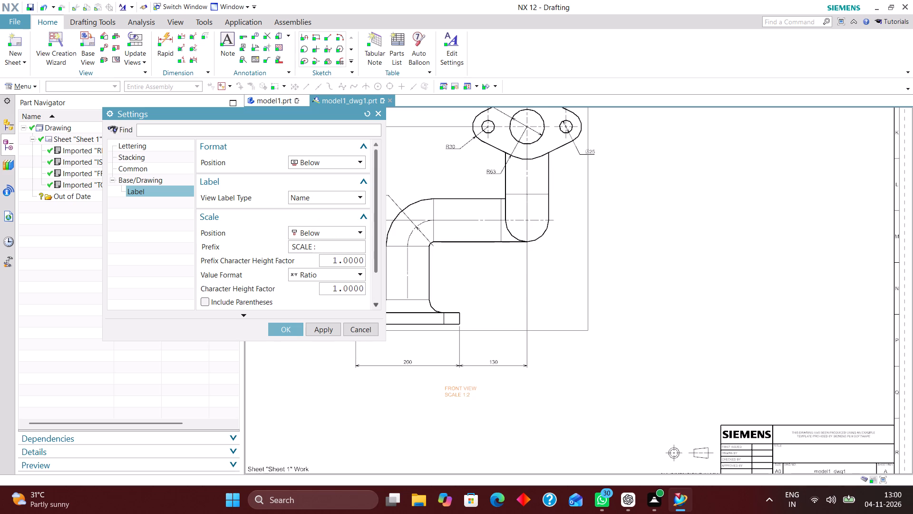
key("Return")
left_click(282, 330)
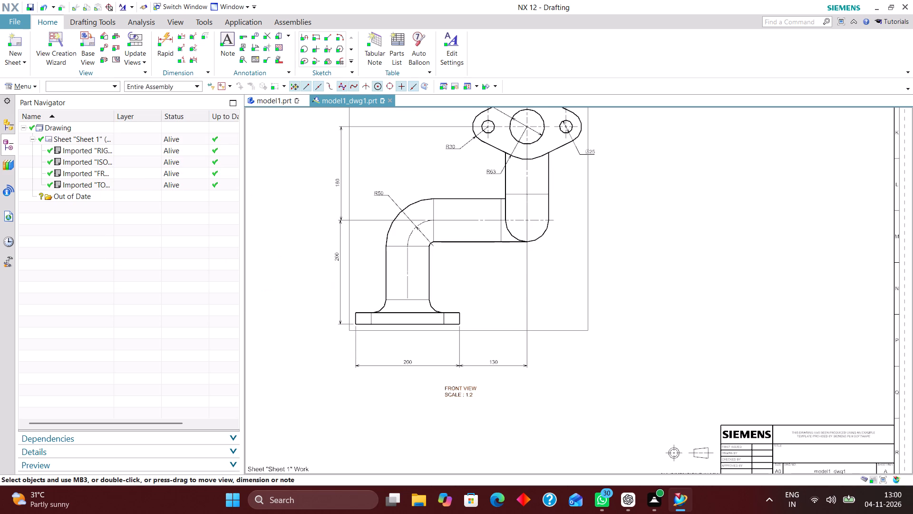
Change the scale prefix in the right view's label to "SCALE :".
scroll(566, 328, "down", 3)
scroll(399, 335, "down", 2)
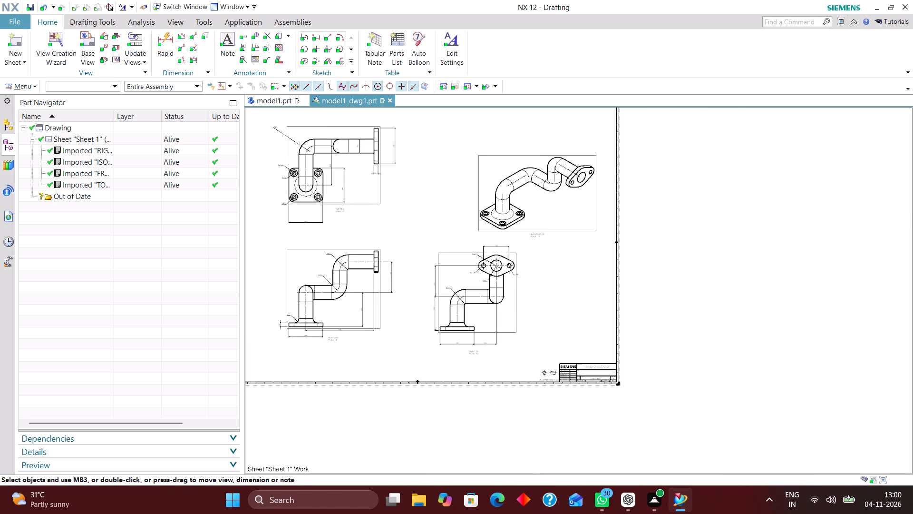
scroll(300, 332, "up", 6)
scroll(397, 349, "up", 4)
double_click(465, 349)
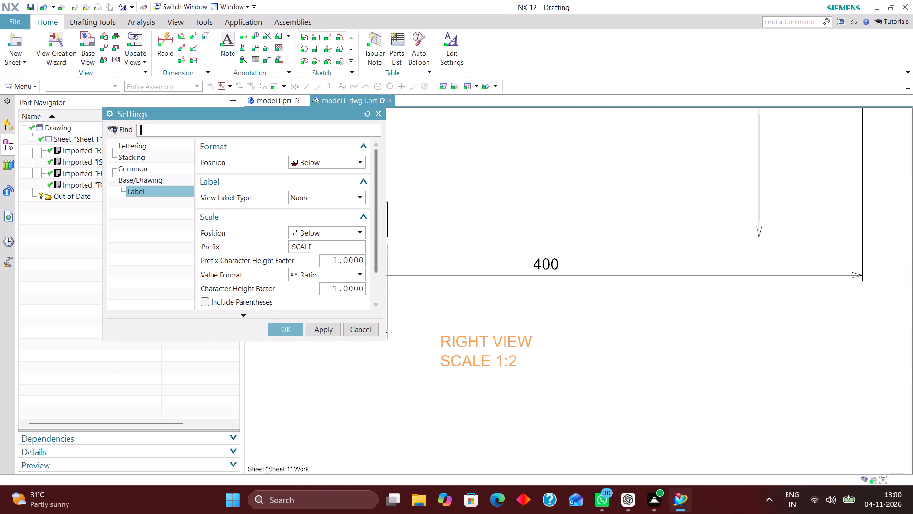
left_click(325, 248)
key("space")
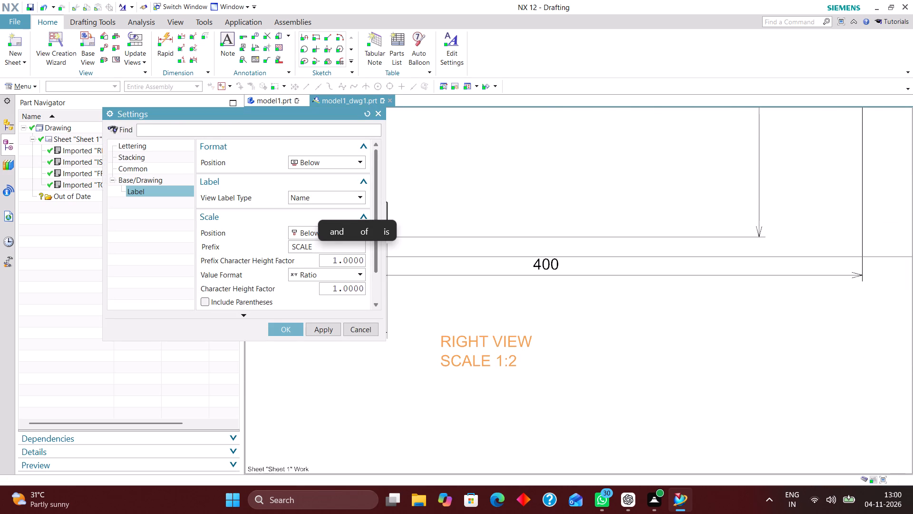
key("shift+colon")
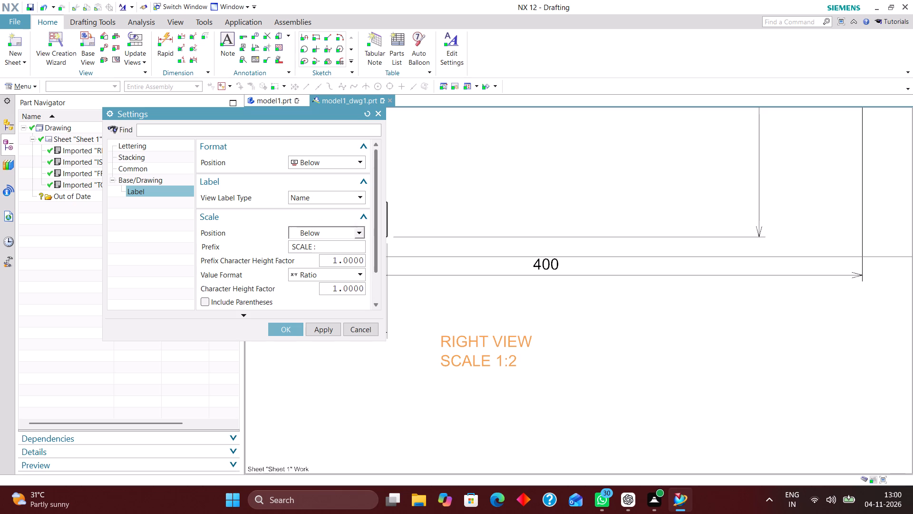
left_click(286, 333)
Change the scale prefix in the top view's label to "SCALE :".
scroll(460, 400, "down", 4)
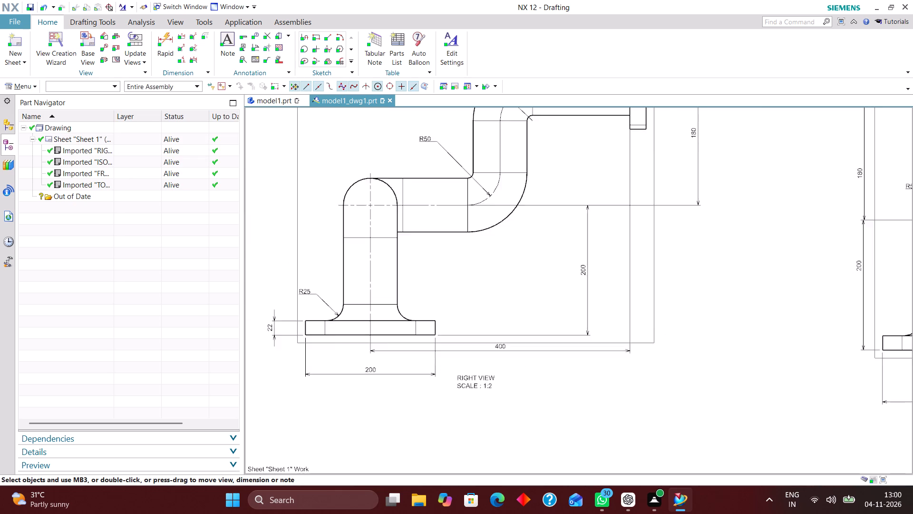
scroll(480, 404, "down", 3)
scroll(478, 359, "down", 2)
scroll(491, 201, "up", 9)
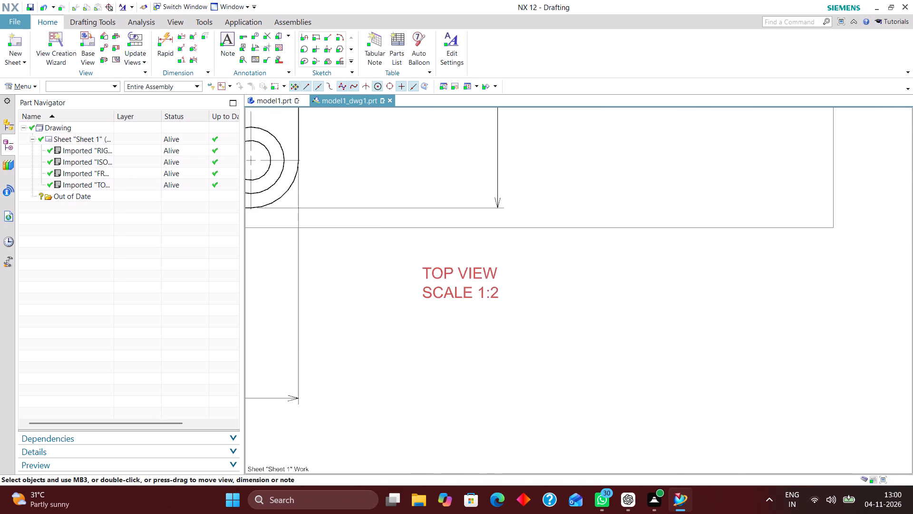
double_click(476, 283)
left_click(322, 249)
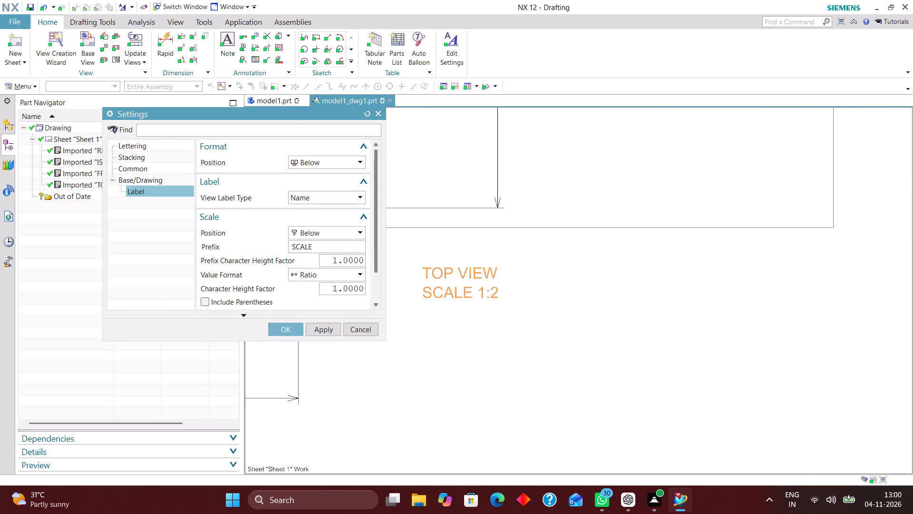
key("space")
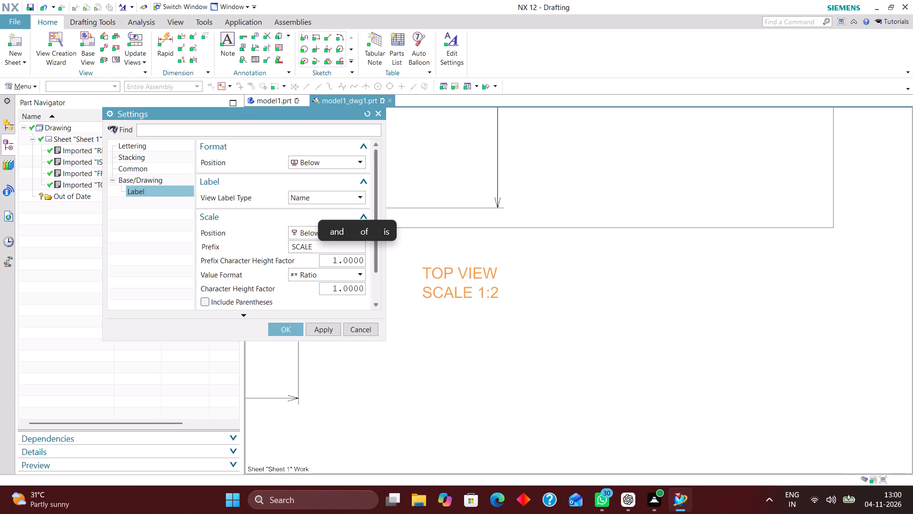
key("shift+colon")
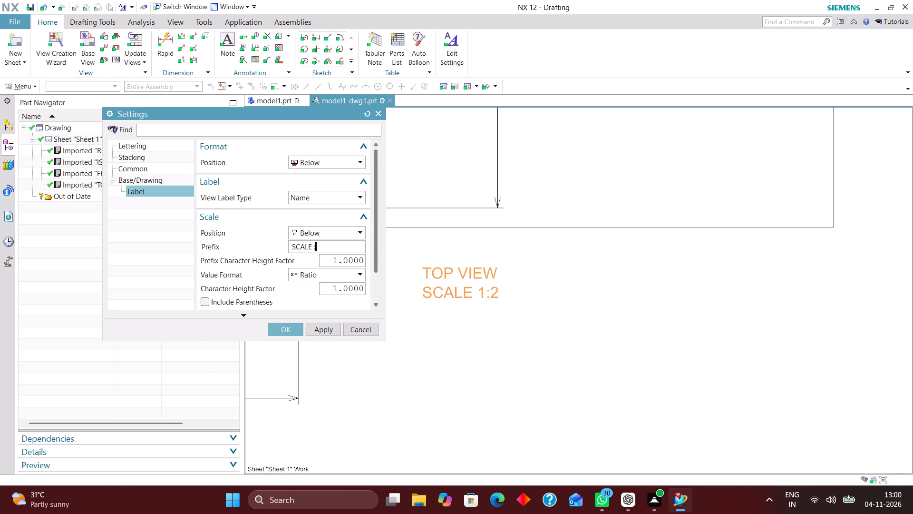
left_click(287, 332)
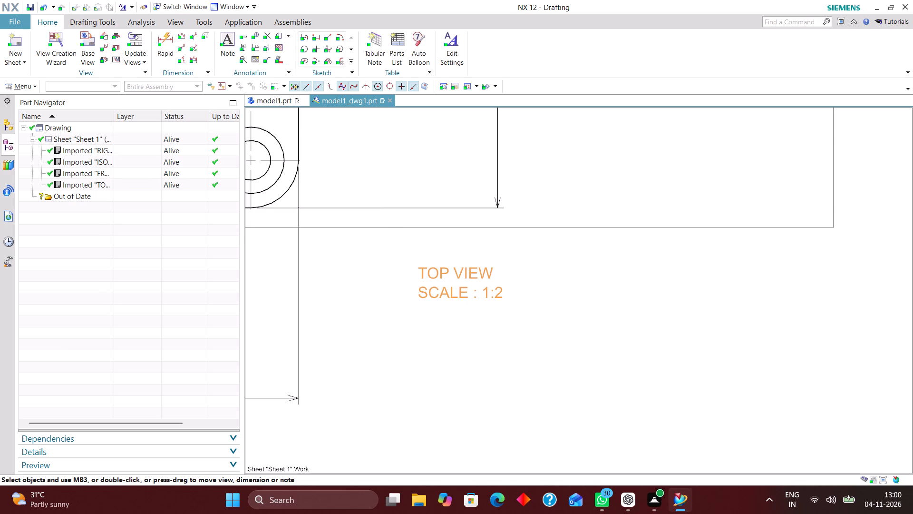
Edit Sheet 1 to use first-angle projection.
scroll(418, 295, "down", 9)
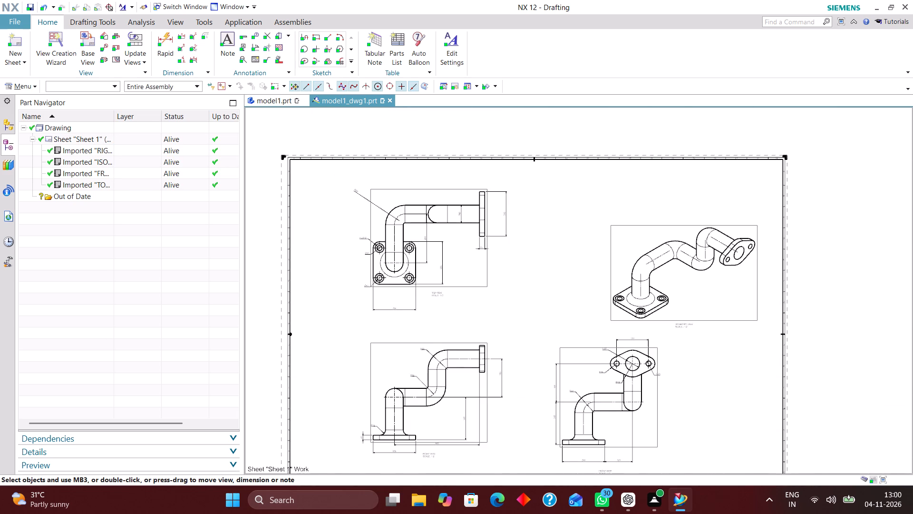
right_click_drag(560, 218, 510, 316)
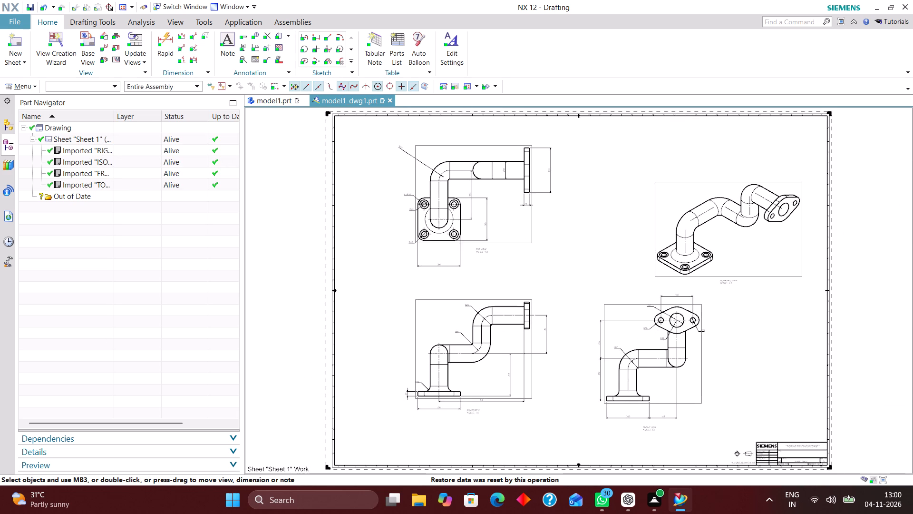
right_click(321, 397)
left_click(370, 297)
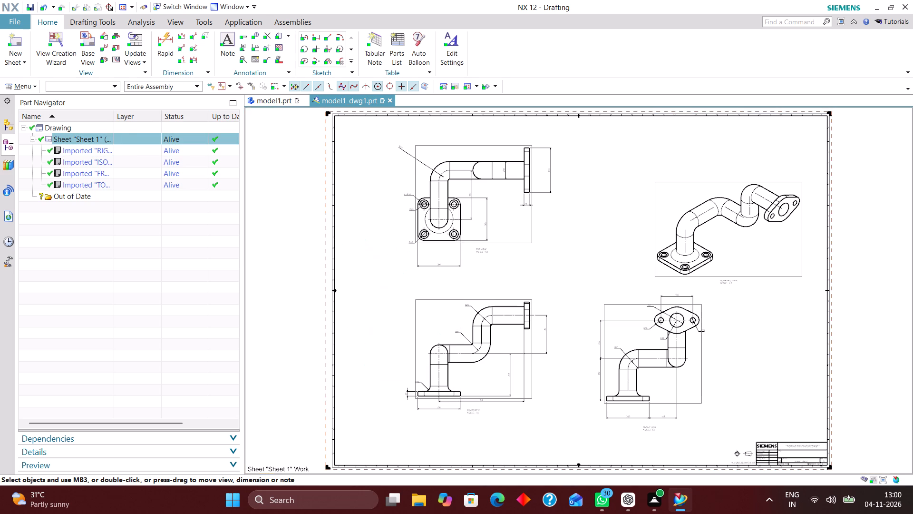
left_click(123, 402)
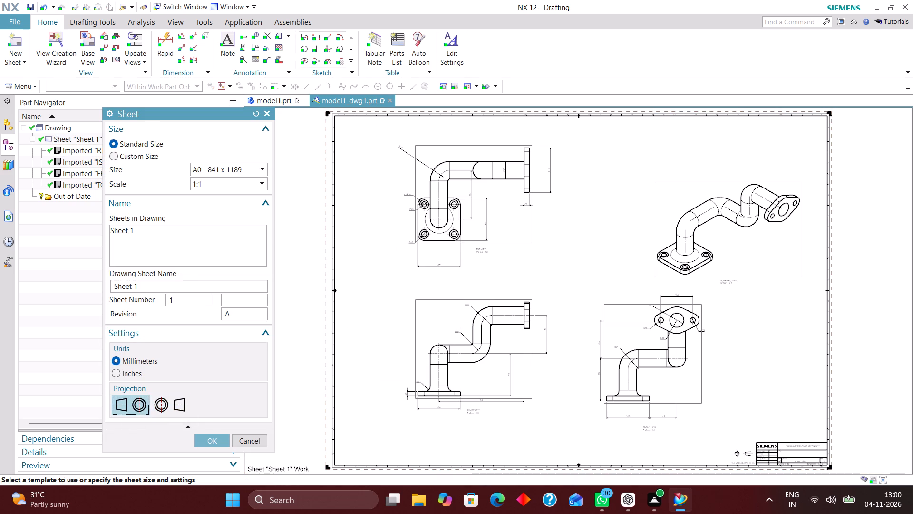
left_click(214, 442)
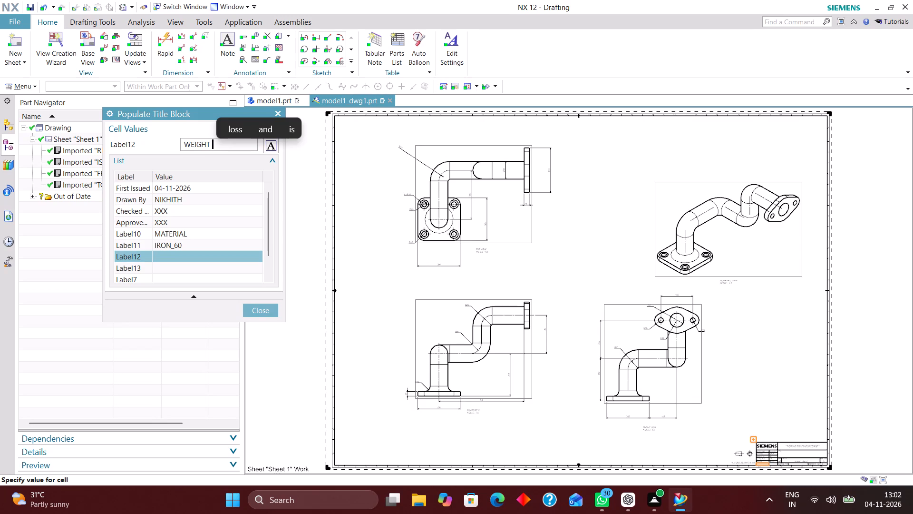
Complete the title block's Label12 cell as "WEIGHT (kg)" and finish populating for the moment.
type("()")
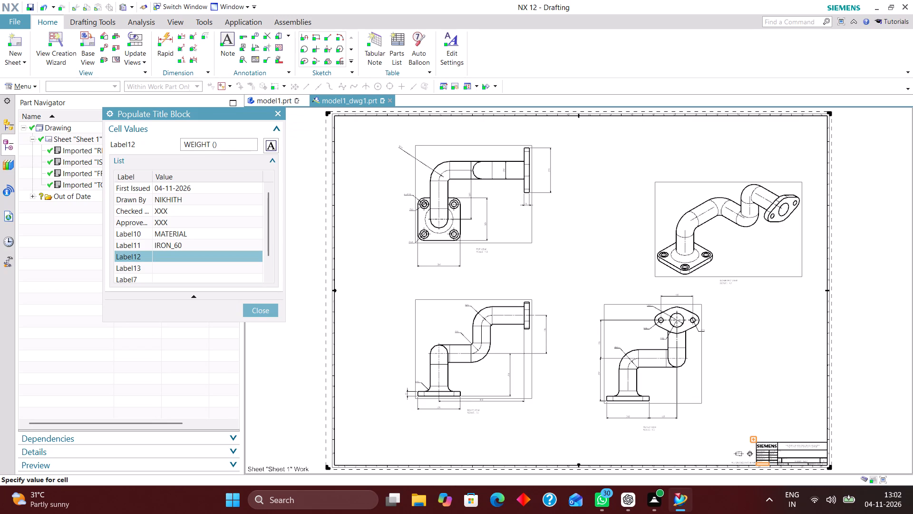
key("Left")
key("shift+k")
key("shift+g")
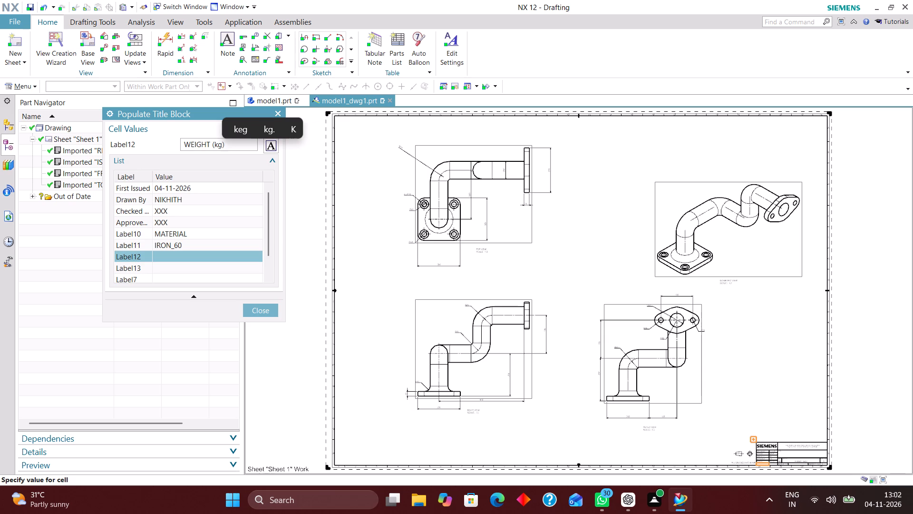
key("Right")
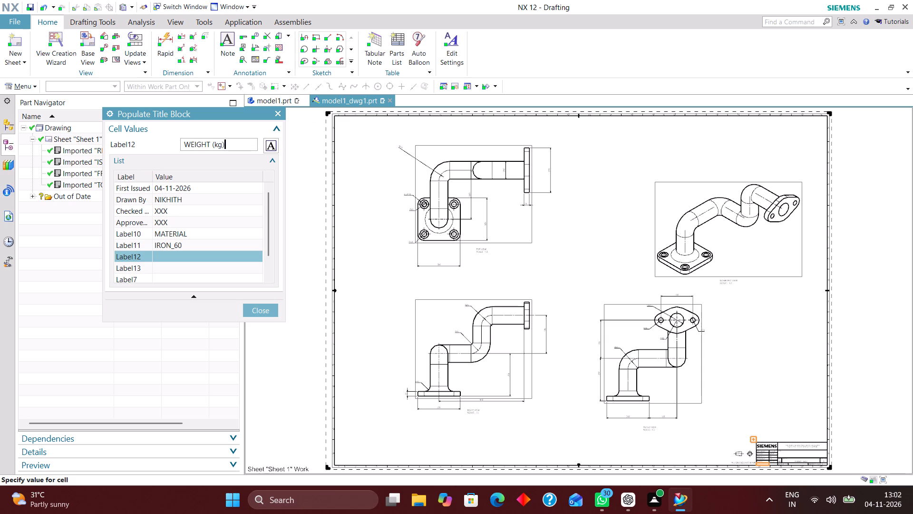
key("Return")
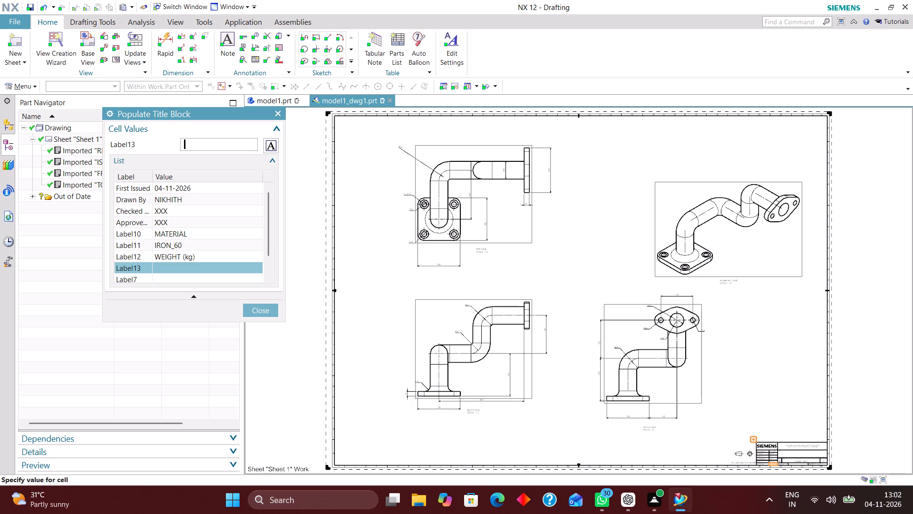
left_click(264, 312)
Switch to model1.prt and update the weight data in the displayed part's properties.
left_click(276, 102)
left_click(24, 90)
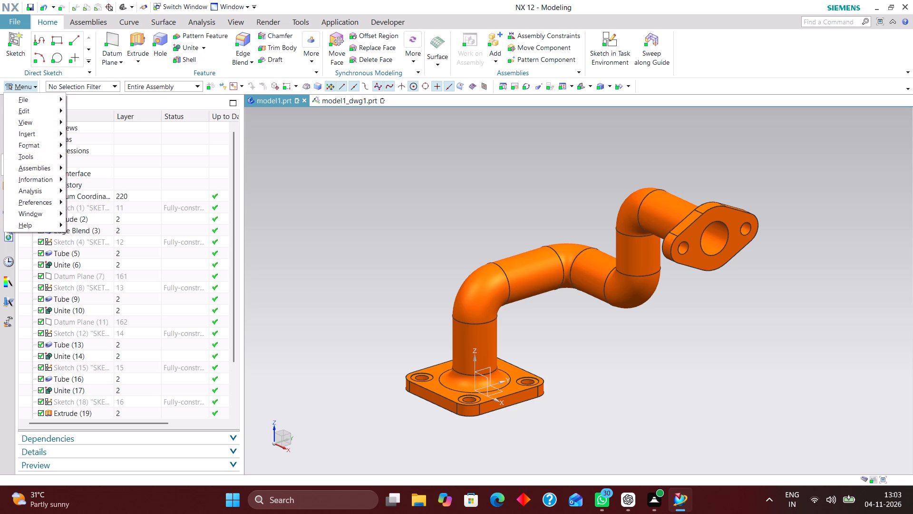
left_click(33, 97)
left_click(116, 312)
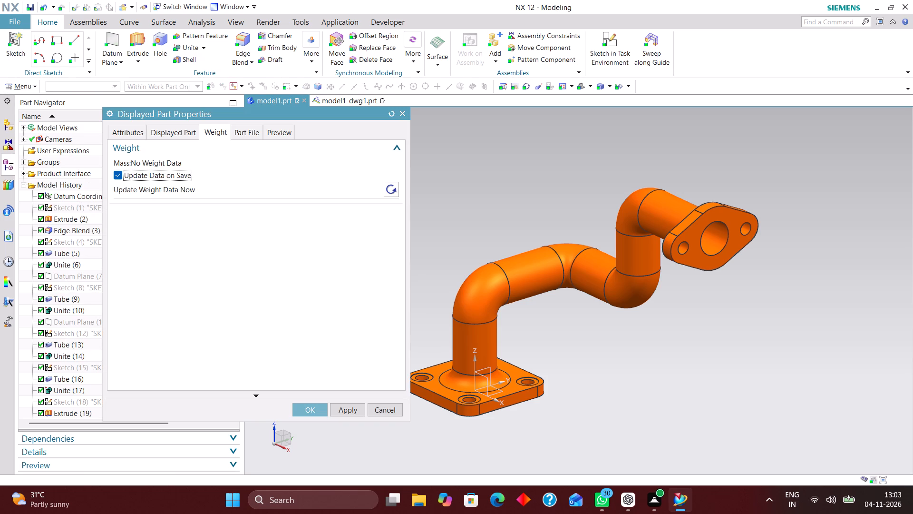
left_click(390, 188)
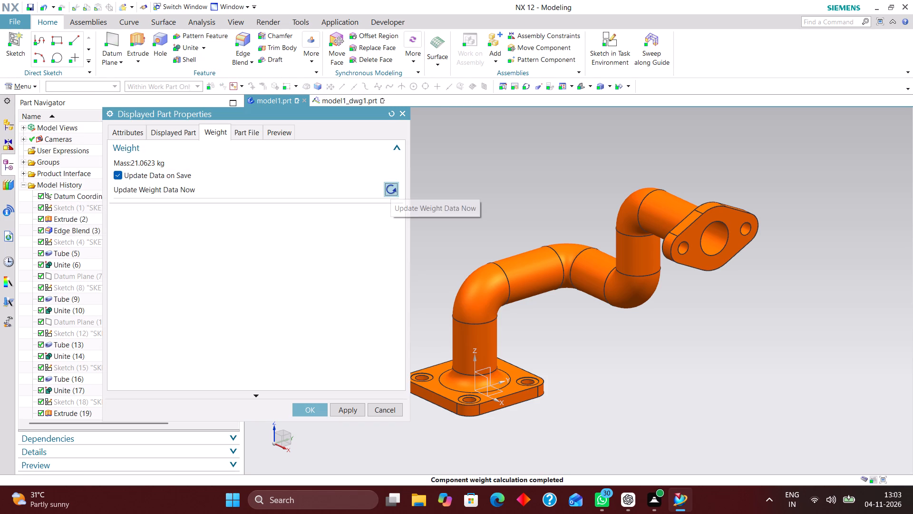
left_click(310, 410)
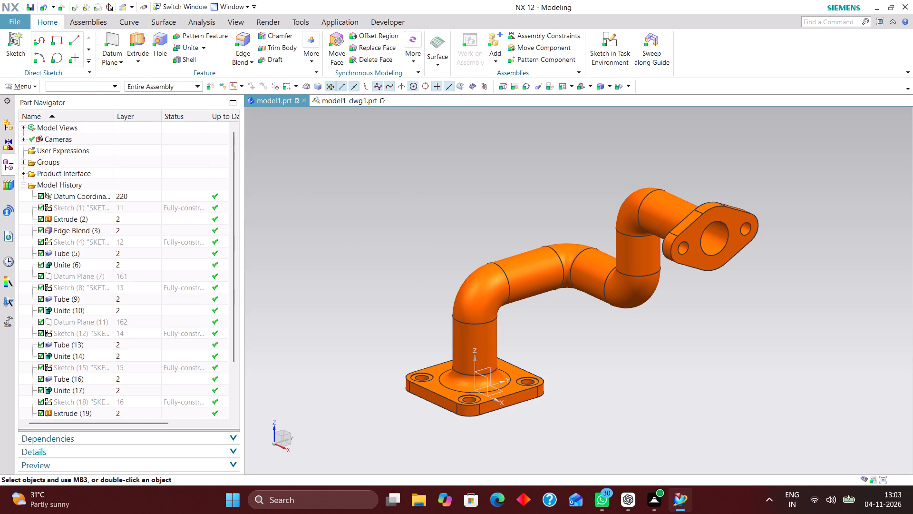
Return to the model1_dwg1.prt drawing and enter 21.0632 as the weight value in the title block's Label13 cell.
left_click(343, 104)
right_click(752, 451)
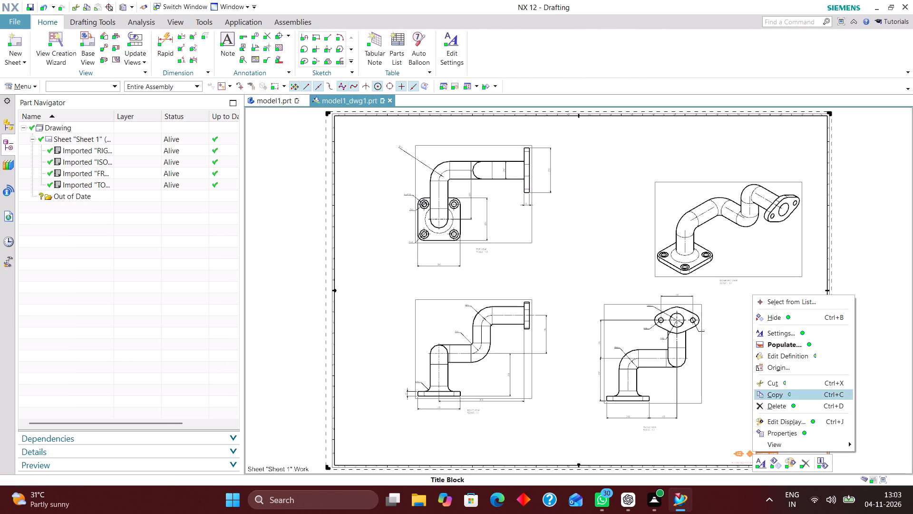
left_click(777, 344)
scroll(211, 270, "down", 1)
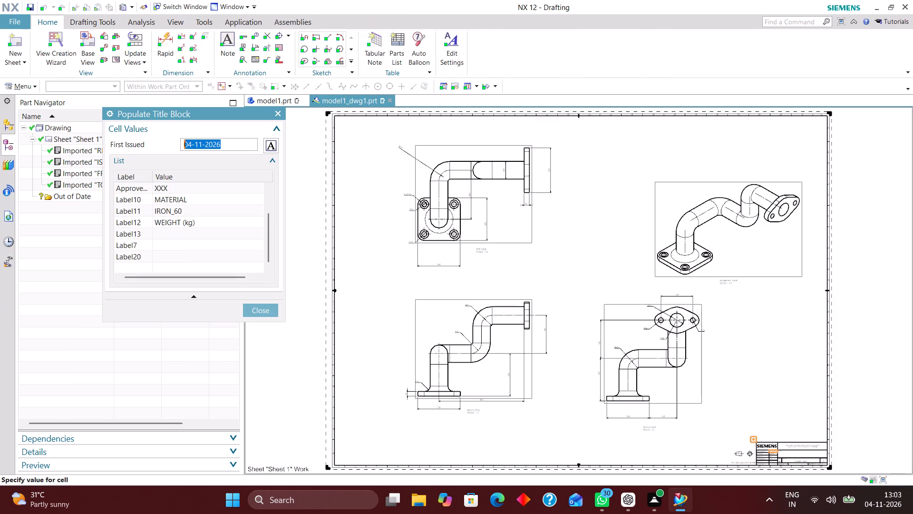
left_click(168, 230)
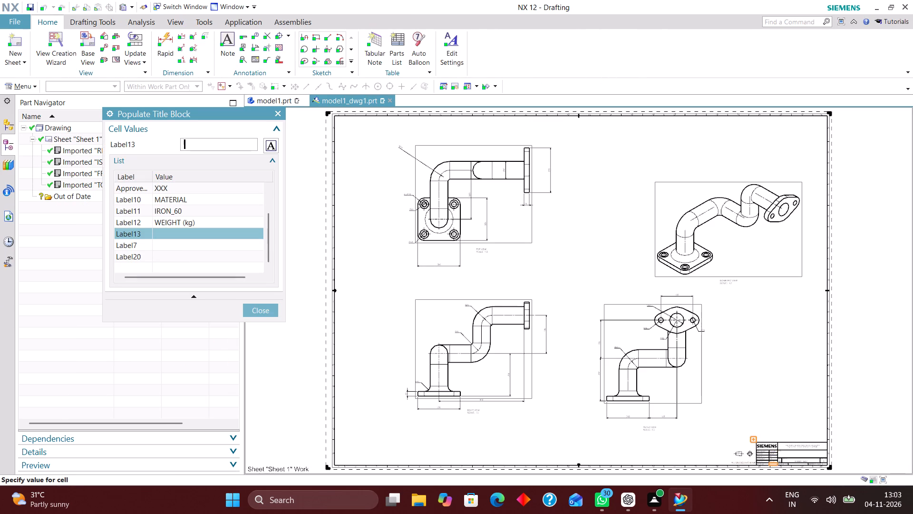
type("21.0632")
key("Return")
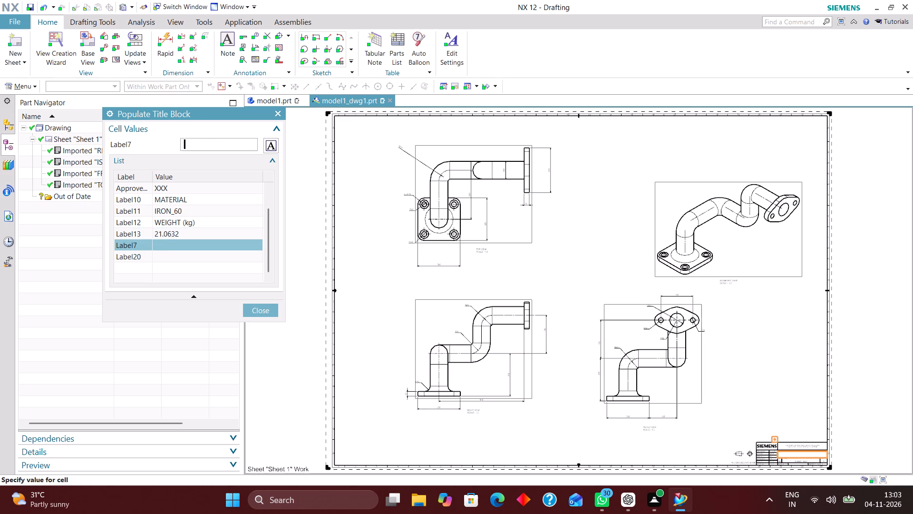
Enter "EXHAUST CONNECTOR" as the drawing title in the title block's Label7 cell.
key("e")
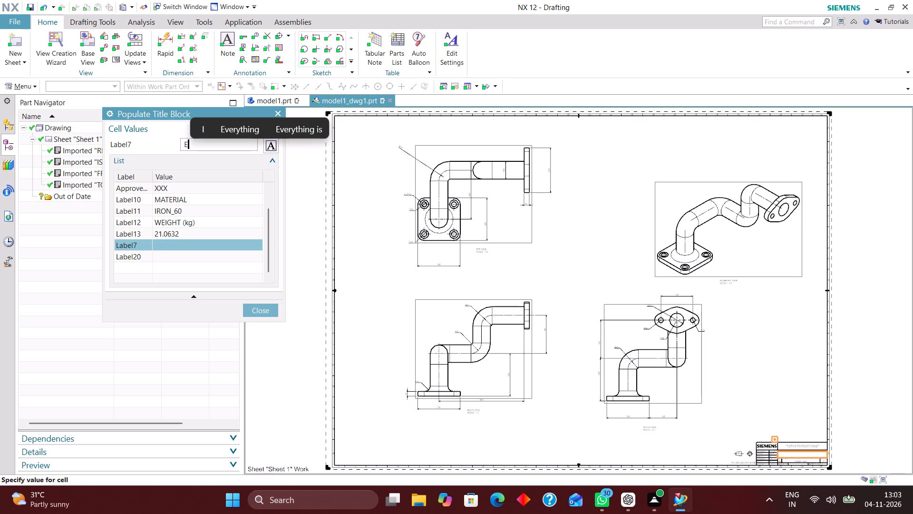
type("XHAUS")
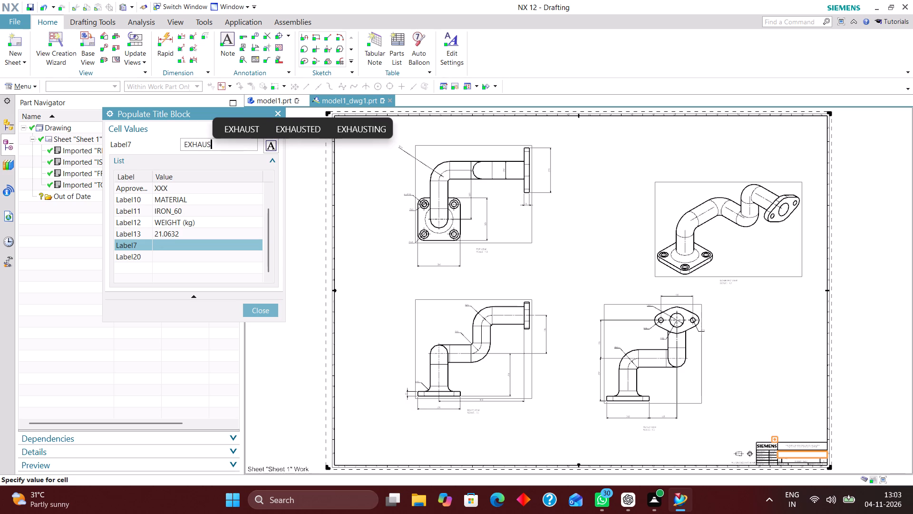
key("Up")
key("space")
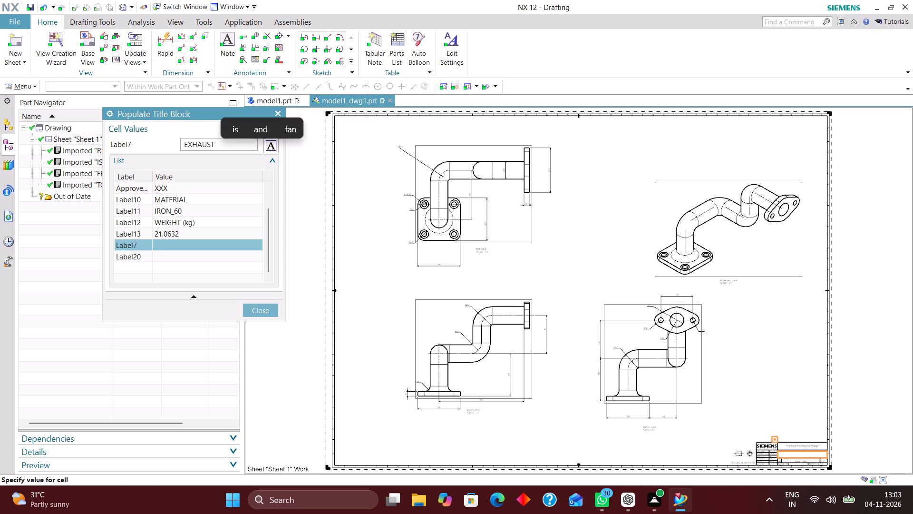
type("CONNECTOR")
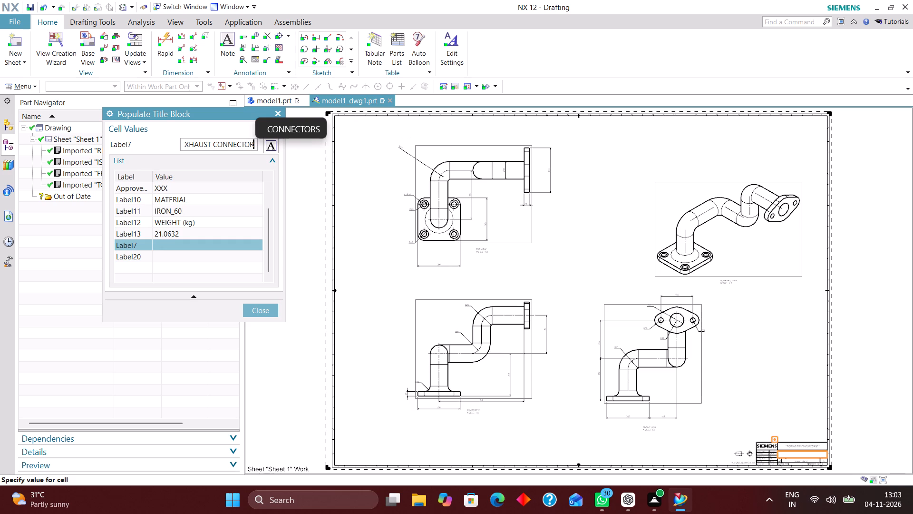
key("Return")
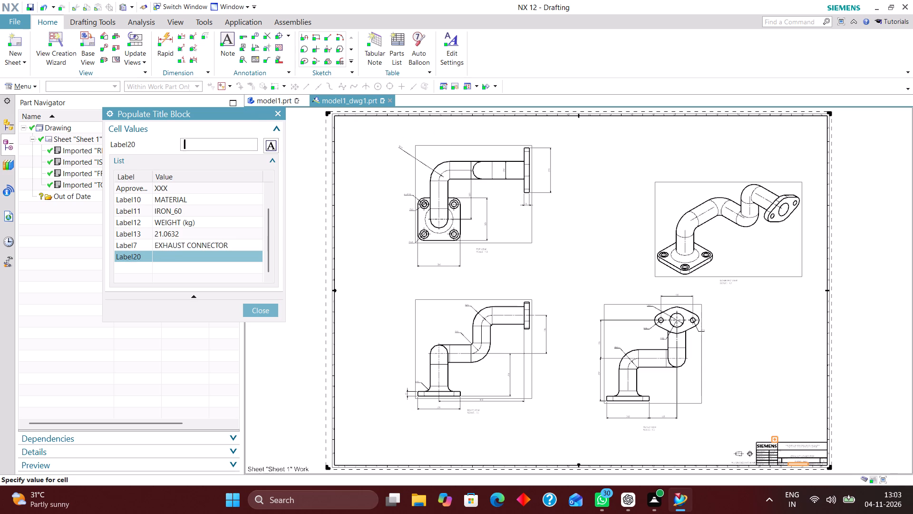
Fill the title block's Label20 cell with "XXX" and finish populating the title block.
type("XXX")
key("Return")
type("\\\\")
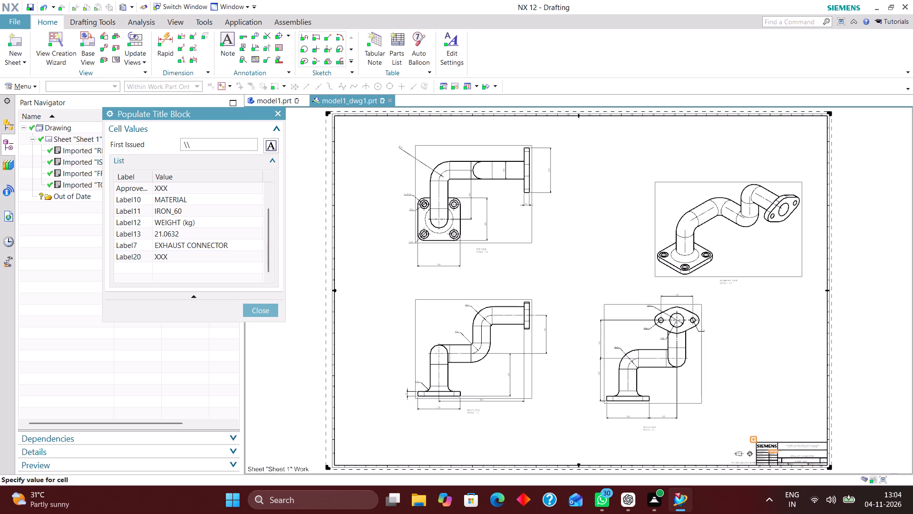
key("BackSpace")
key("BackSpace")
key("BackSpace")
left_click(262, 306)
Examine the completed title block entries and the projection symbol up close.
scroll(790, 458, "up", 7)
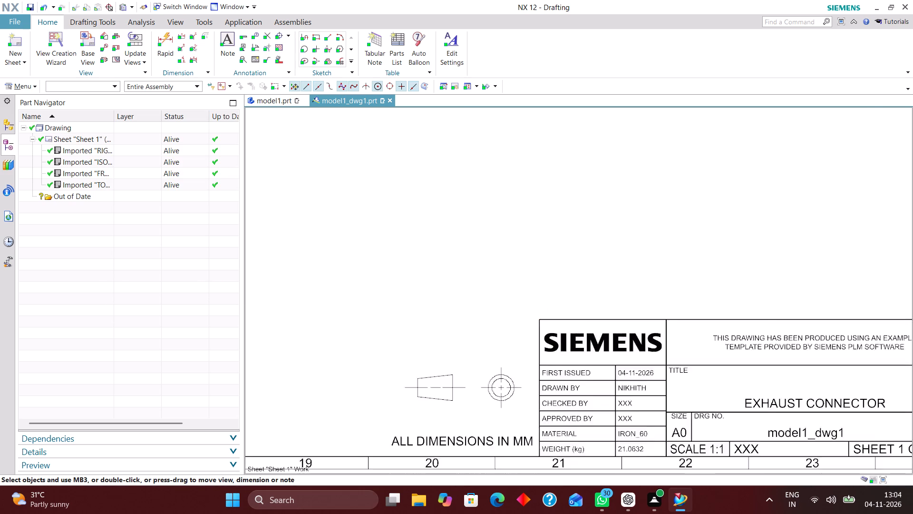
scroll(483, 349, "down", 1)
scroll(570, 382, "up", 3)
scroll(607, 385, "down", 2)
scroll(625, 372, "up", 9)
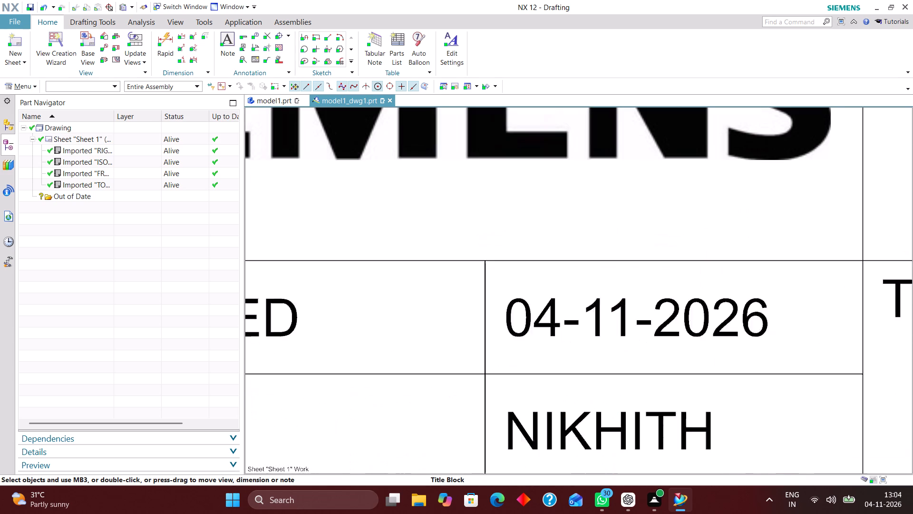
scroll(615, 383, "down", 9)
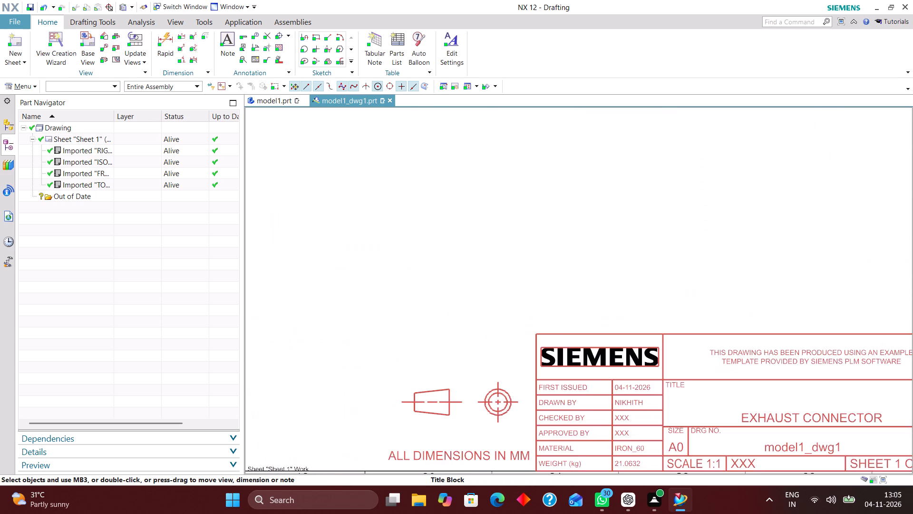
scroll(637, 407, "down", 2)
Review the whole sheet, checking the four views with their dimensions and scale labels.
right_click_drag(604, 219, 522, 314)
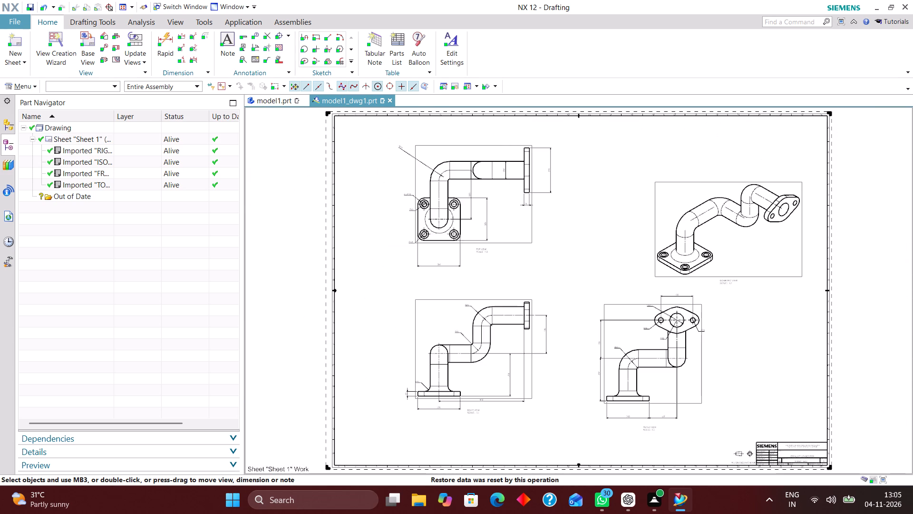
scroll(680, 425, "up", 5)
scroll(425, 393, "down", 3)
scroll(502, 421, "up", 2)
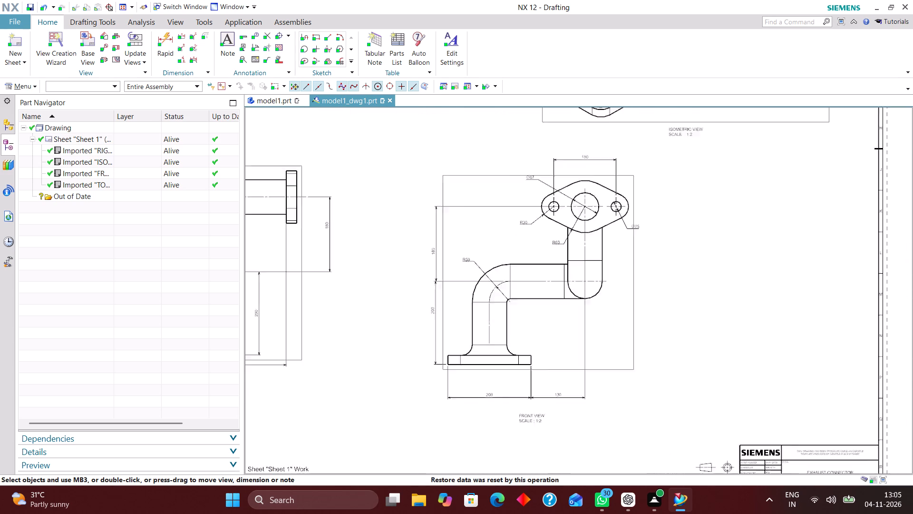
scroll(502, 421, "up", 2)
scroll(575, 430, "down", 4)
scroll(459, 339, "down", 2)
scroll(419, 176, "up", 2)
right_click_drag(469, 177, 412, 321)
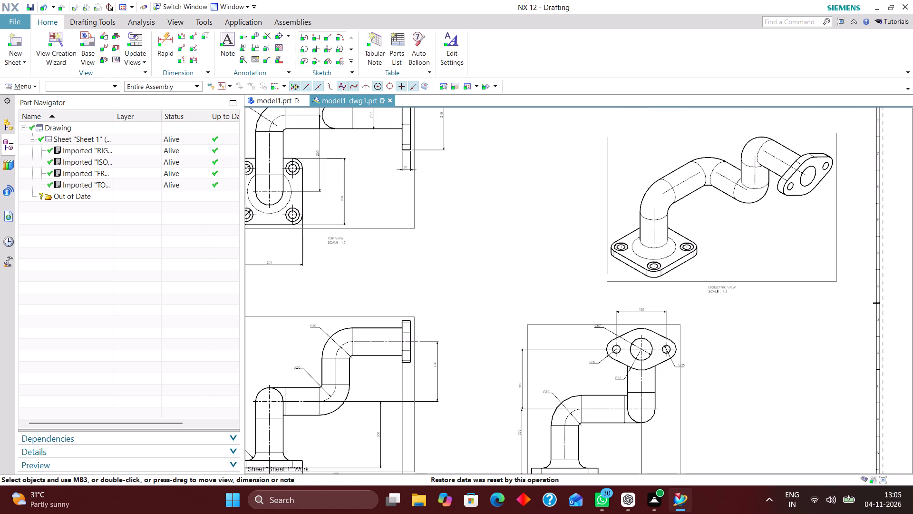
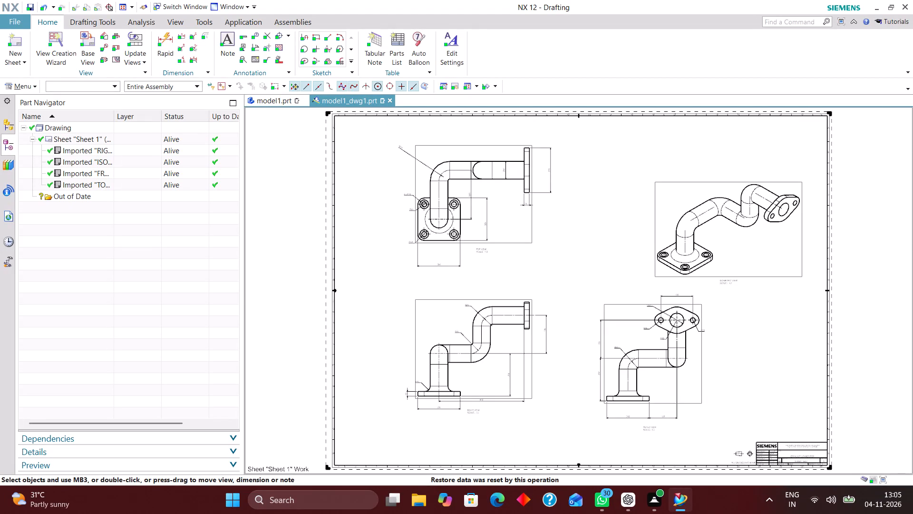
Examine the dimensioned views, their labels and the title block across Sheet 1.
scroll(542, 301, "up", 4)
scroll(454, 290, "down", 1)
scroll(555, 332, "up", 3)
scroll(443, 291, "down", 3)
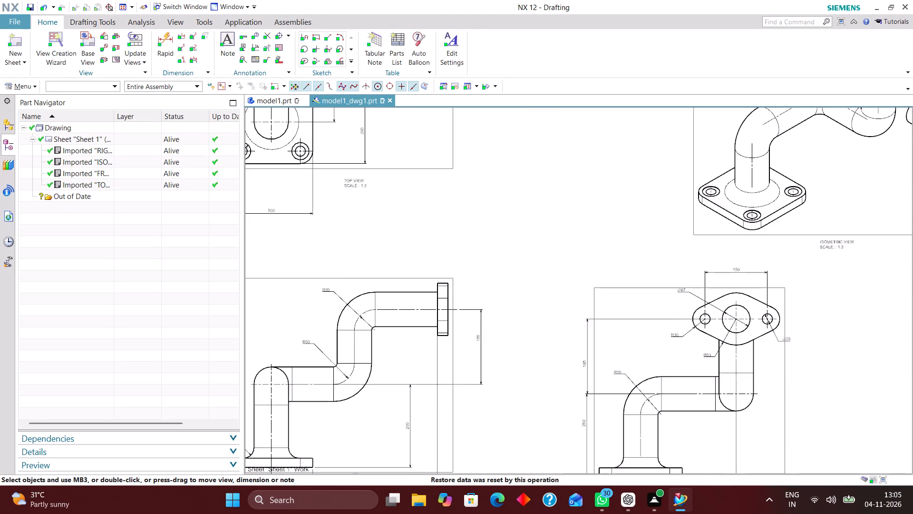
scroll(622, 409, "up", 2)
scroll(480, 283, "down", 5)
scroll(621, 399, "up", 5)
scroll(544, 401, "down", 1)
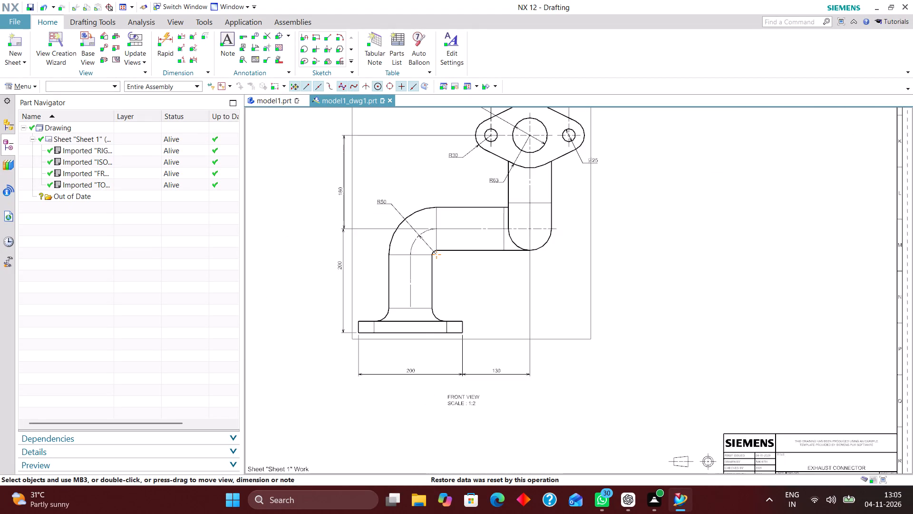
scroll(518, 402, "down", 1)
scroll(554, 363, "down", 1)
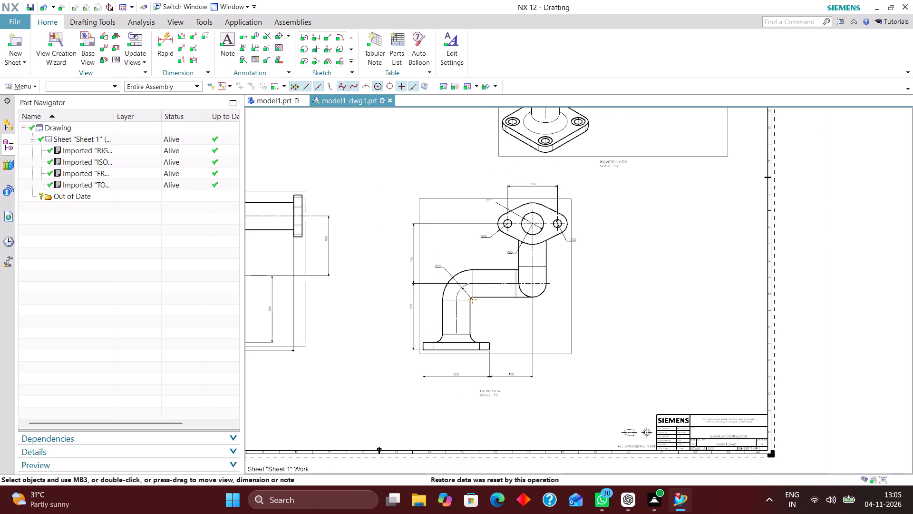
scroll(548, 255, "up", 5)
scroll(535, 316, "down", 4)
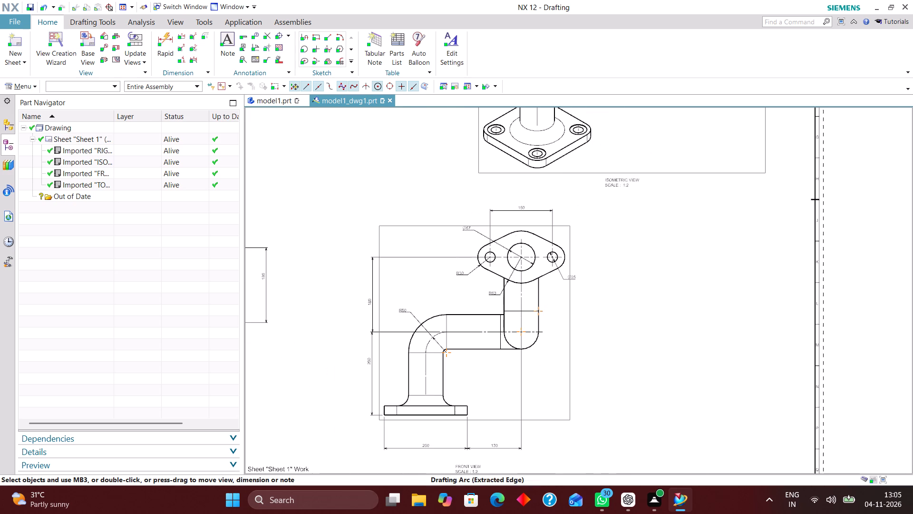
scroll(527, 343, "down", 2)
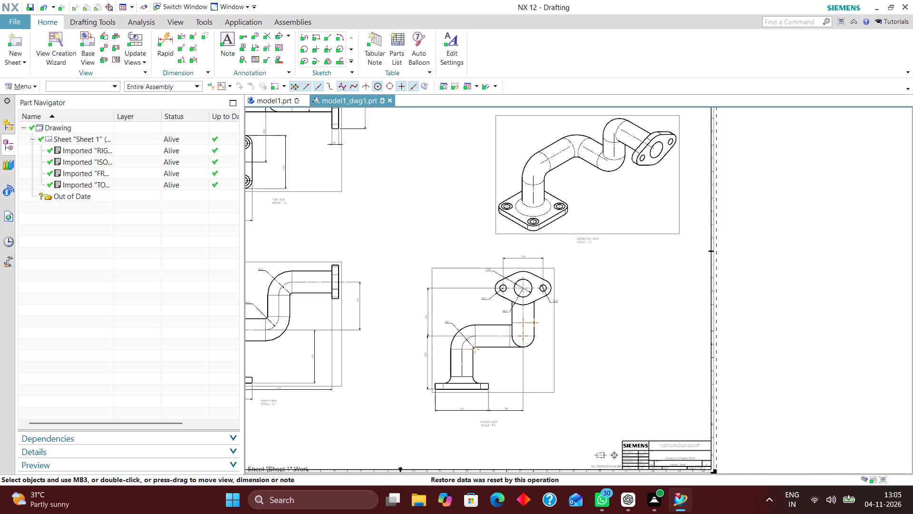
scroll(586, 252, "up", 2)
scroll(578, 294, "down", 3)
scroll(583, 331, "up", 3)
scroll(572, 306, "down", 3)
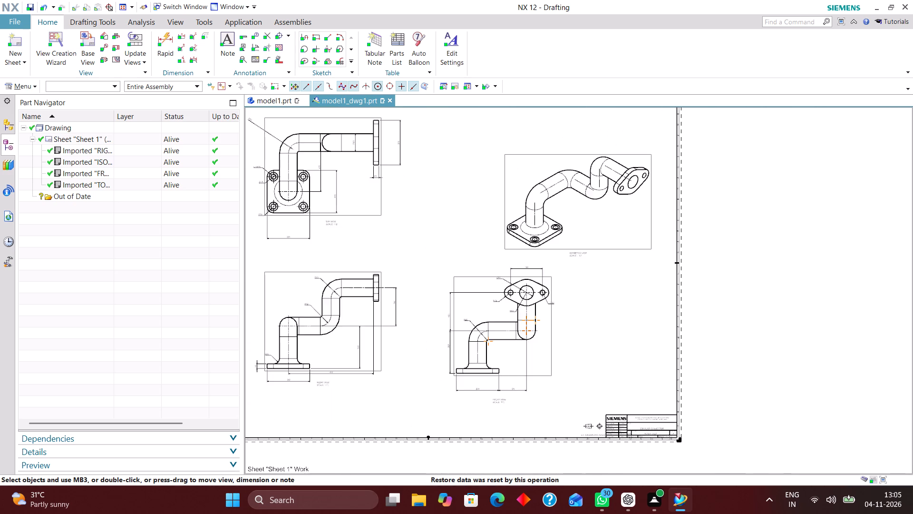
scroll(590, 303, "down", 3)
right_click_drag(526, 246, 463, 279)
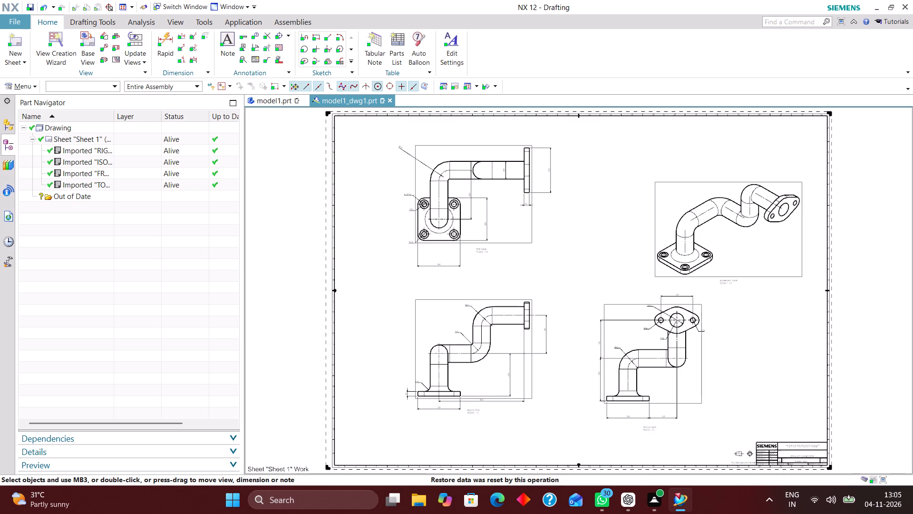
Turn off the view border display in the Drafting Preferences view workflow settings.
left_click(34, 86)
left_click(49, 202)
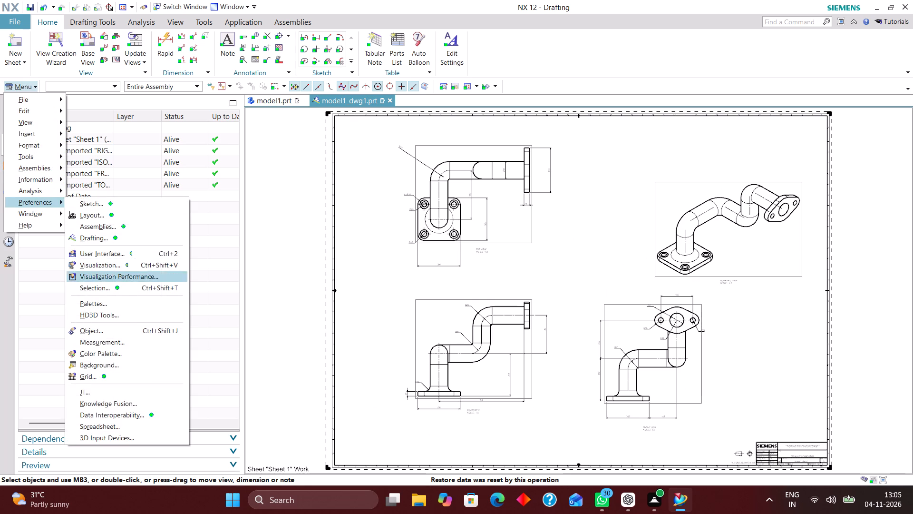
left_click(124, 239)
scroll(145, 261, "down", 5)
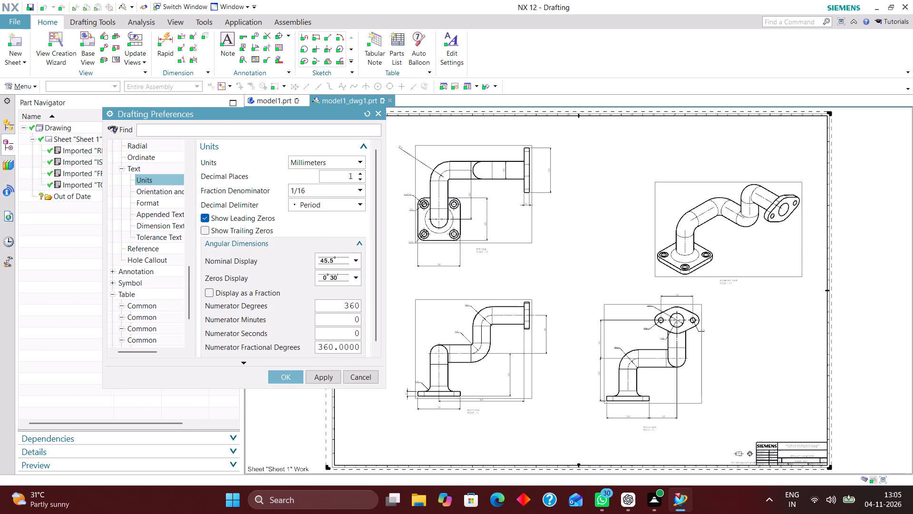
scroll(146, 279, "up", 10)
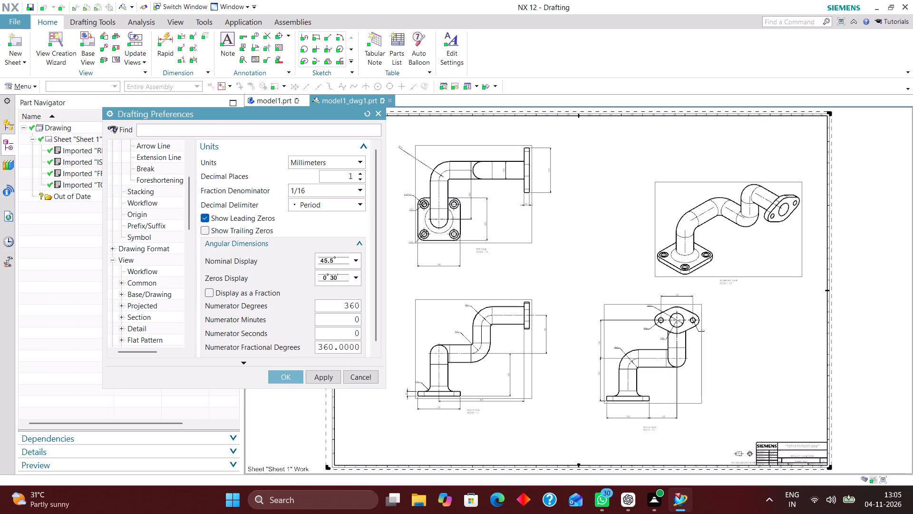
left_click(145, 269)
left_click(202, 160)
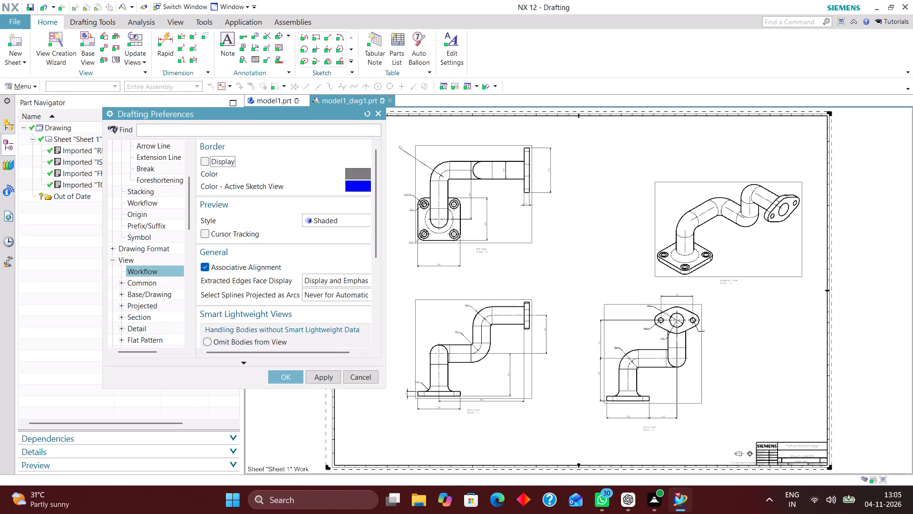
left_click(283, 375)
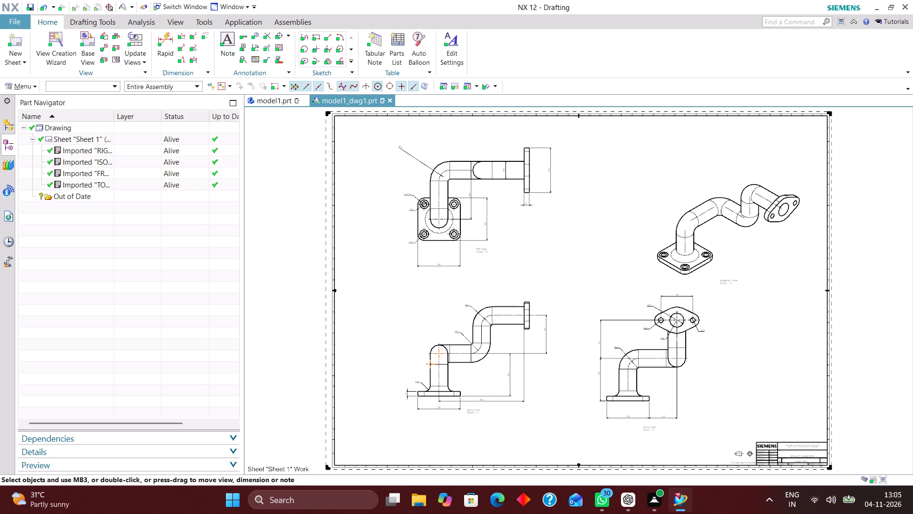
Move the isometric view's label slightly upward, closer to the isometric view.
scroll(743, 326, "up", 3)
scroll(740, 299, "down", 3)
left_click_drag(728, 266, 727, 256)
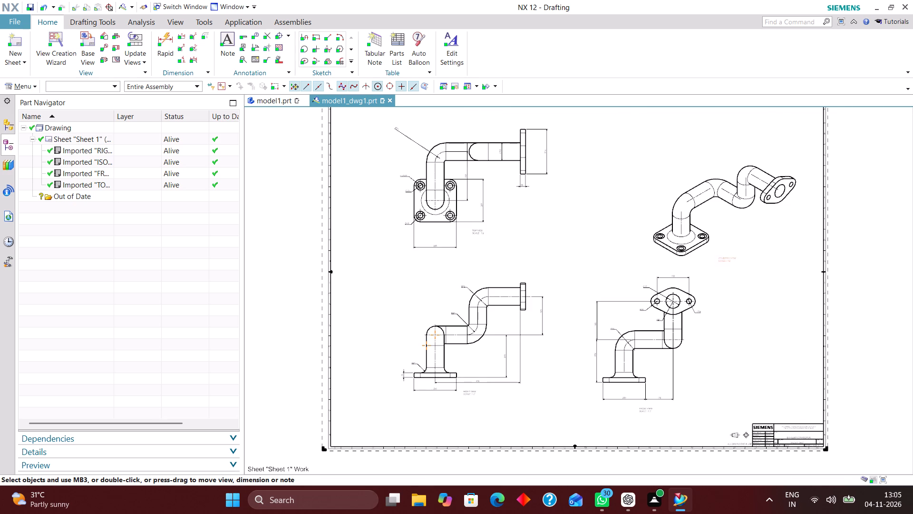
left_click_drag(727, 256, 727, 247)
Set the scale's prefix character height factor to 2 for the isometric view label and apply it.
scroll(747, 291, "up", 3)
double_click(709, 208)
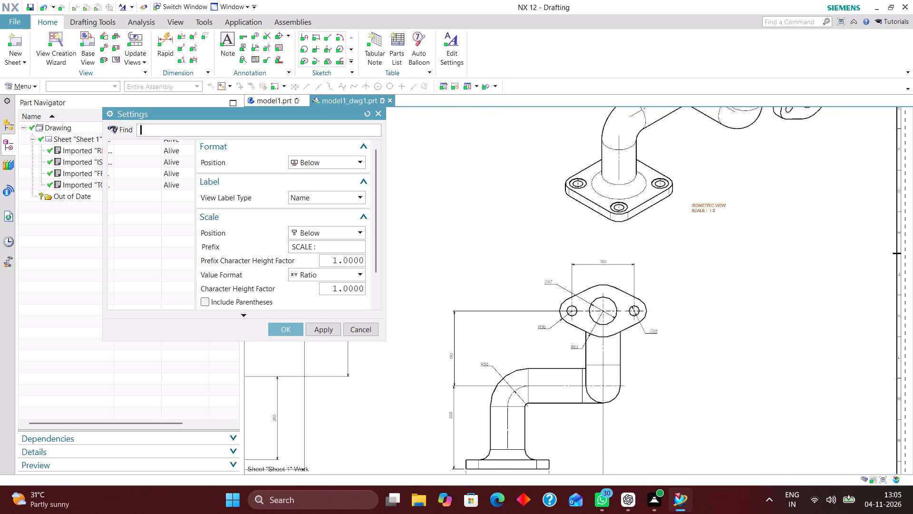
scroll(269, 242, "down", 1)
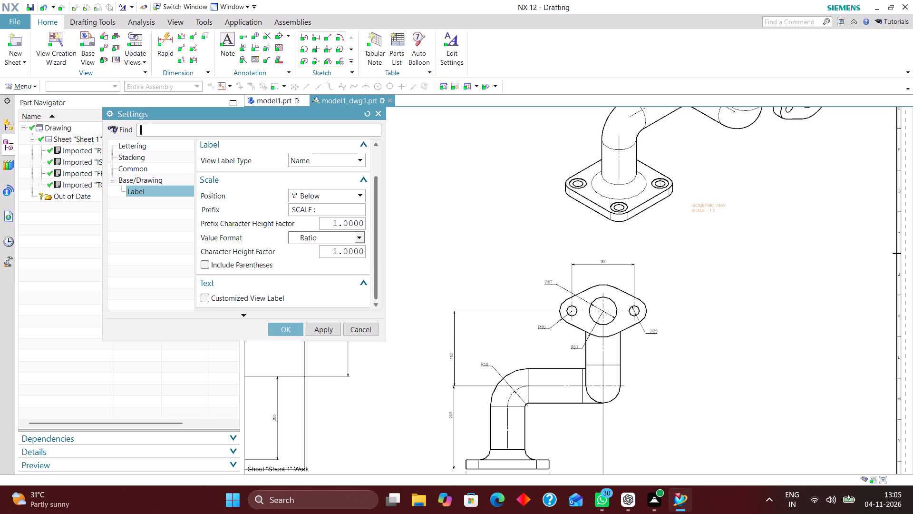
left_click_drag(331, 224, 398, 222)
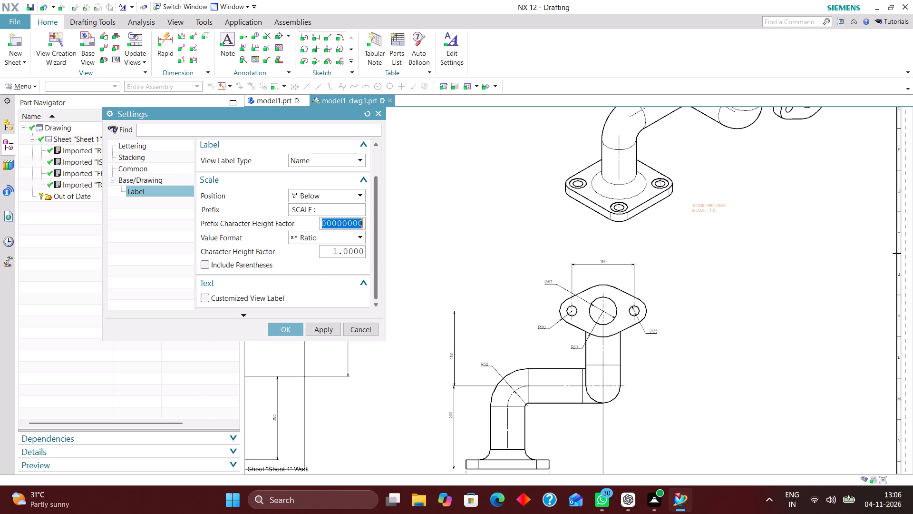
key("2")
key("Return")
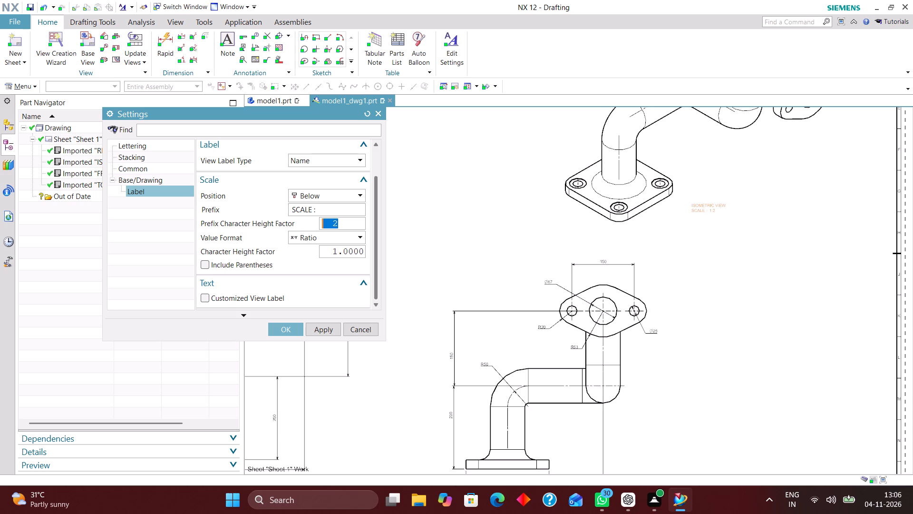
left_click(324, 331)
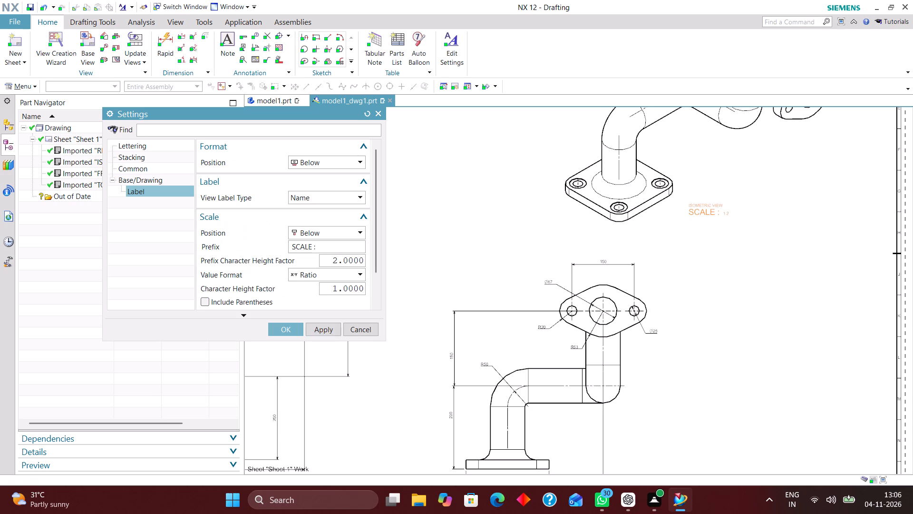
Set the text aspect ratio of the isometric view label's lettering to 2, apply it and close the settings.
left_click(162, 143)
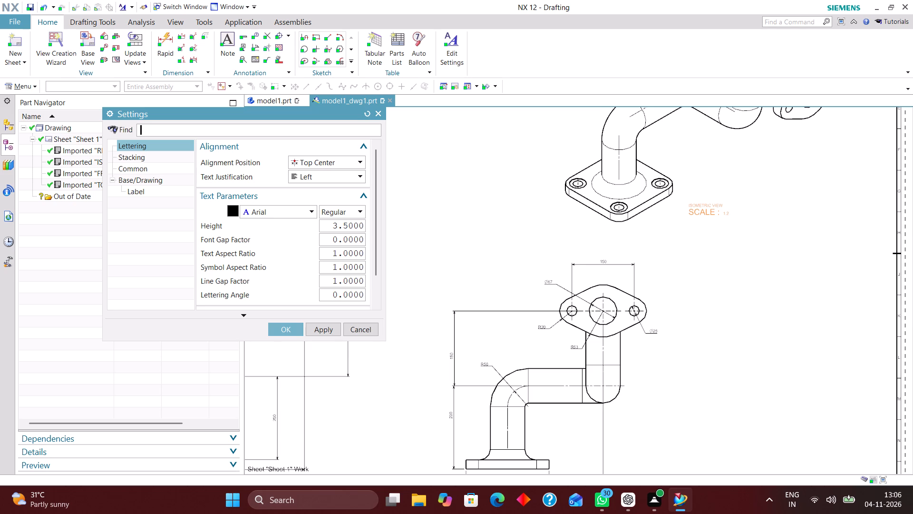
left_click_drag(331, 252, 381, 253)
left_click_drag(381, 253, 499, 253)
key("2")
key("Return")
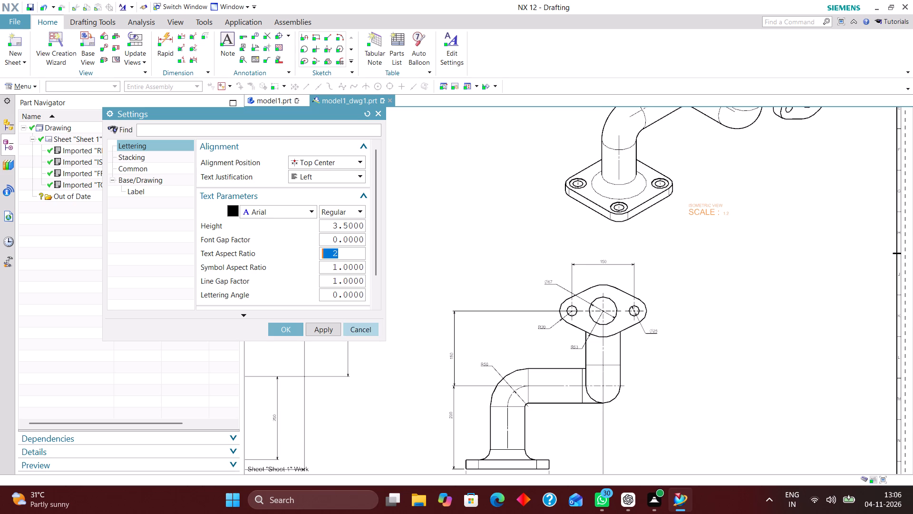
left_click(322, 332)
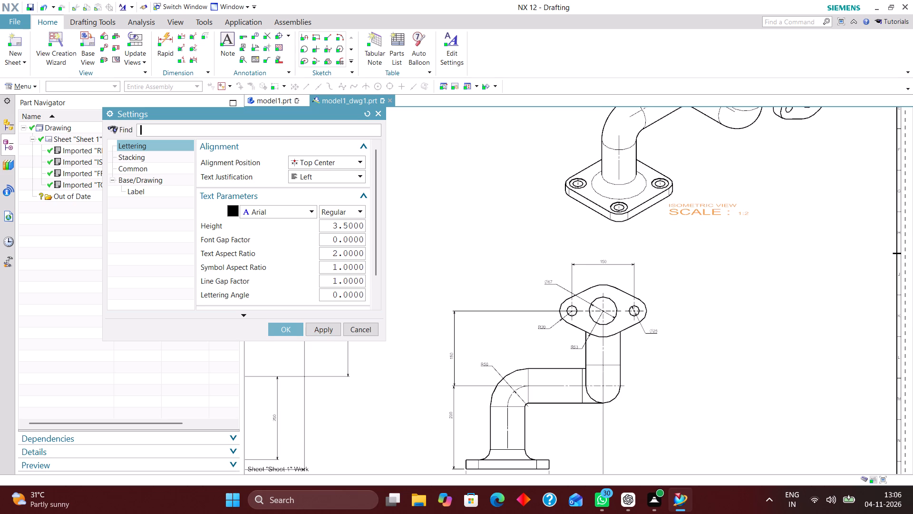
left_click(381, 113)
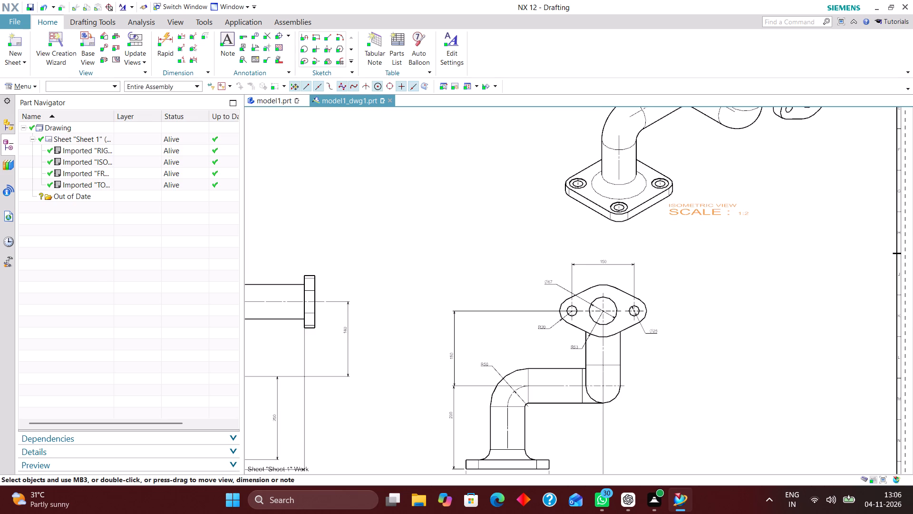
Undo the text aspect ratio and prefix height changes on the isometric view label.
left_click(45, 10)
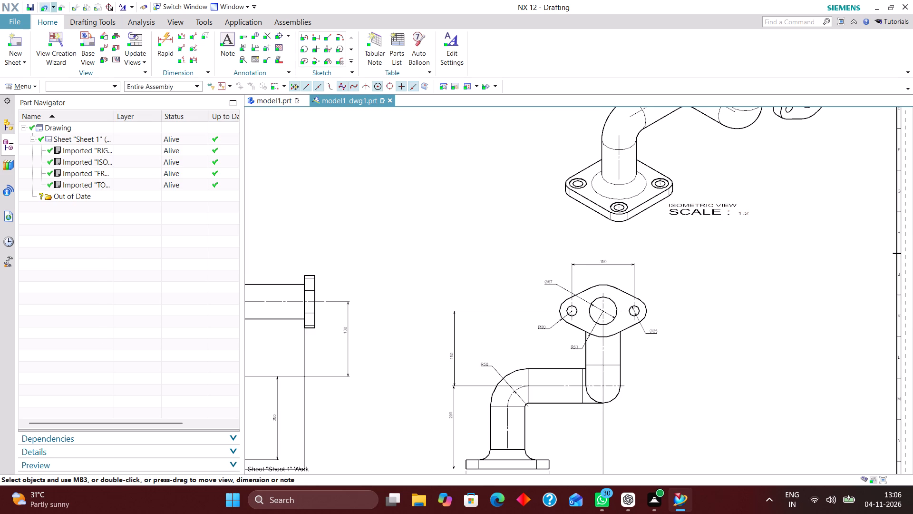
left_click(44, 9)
Use Layer Visible in View to make all layers invisible in the ISOMETRIC VIEW.
scroll(610, 208, "down", 4)
scroll(631, 313, "up", 3)
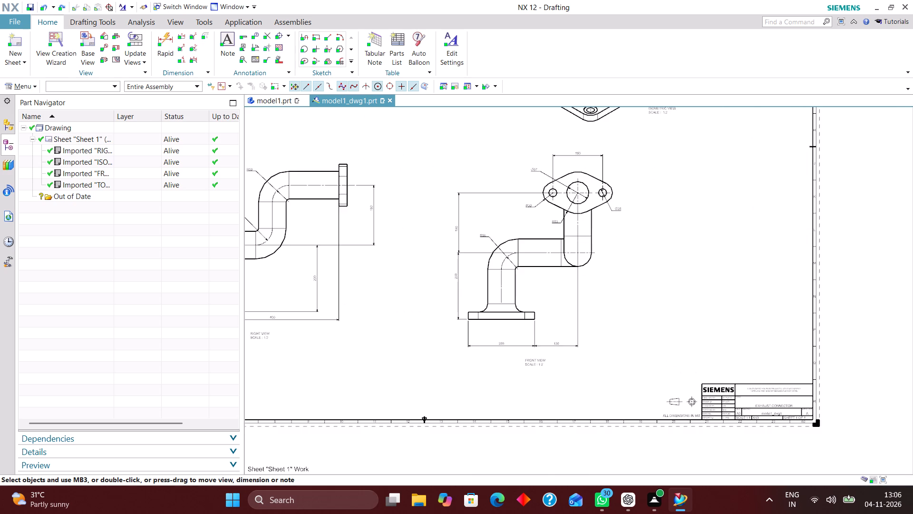
right_click_drag(666, 260, 600, 340)
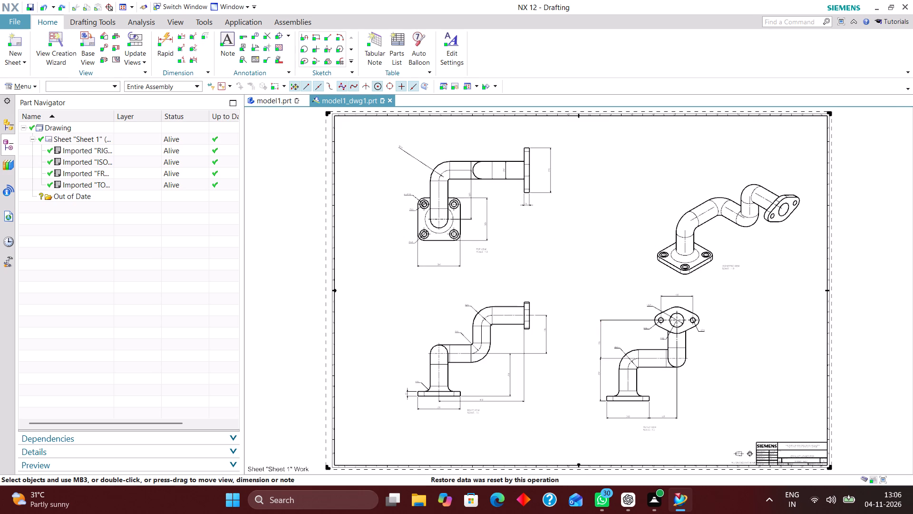
left_click(34, 83)
left_click(42, 142)
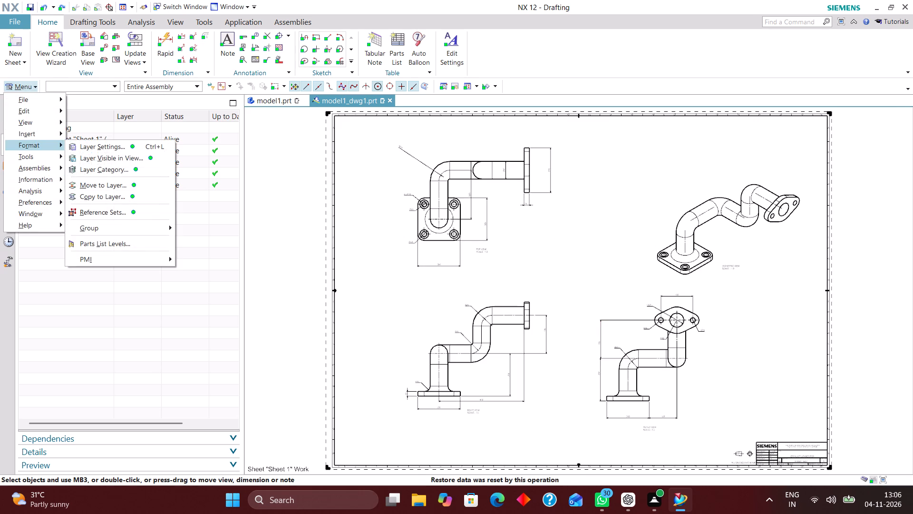
left_click(113, 159)
left_click(144, 138)
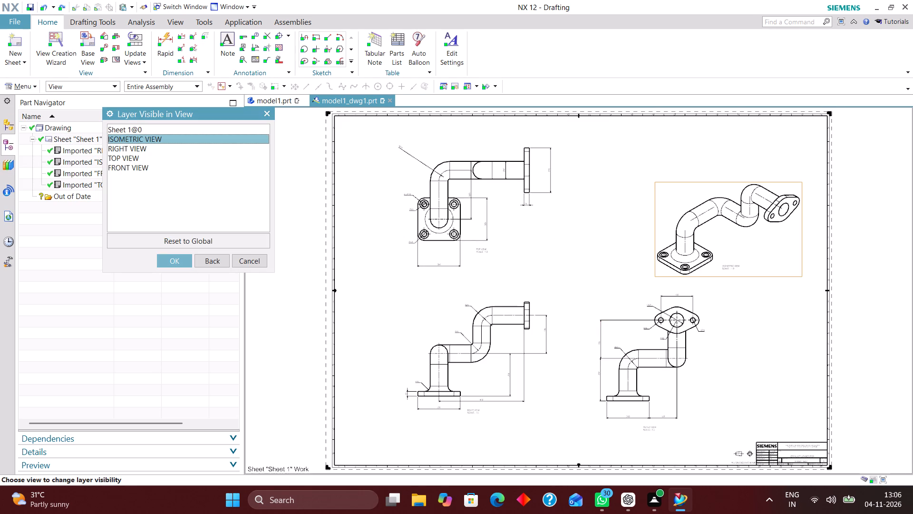
left_click(174, 260)
left_click(111, 178)
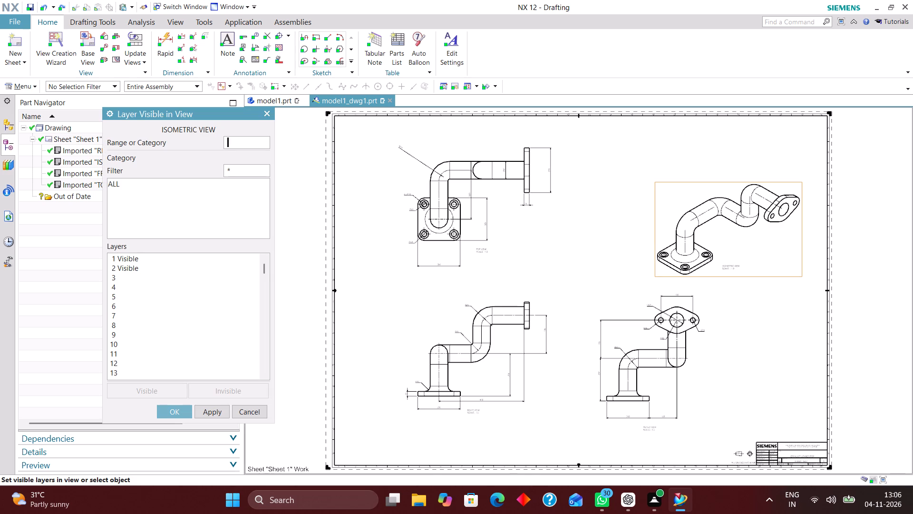
left_click(116, 185)
left_click(241, 394)
Make layers 2, 223, 224, 225, 226 and 256 visible in the ISOMETRIC VIEW and accept the layer settings.
left_click(245, 141)
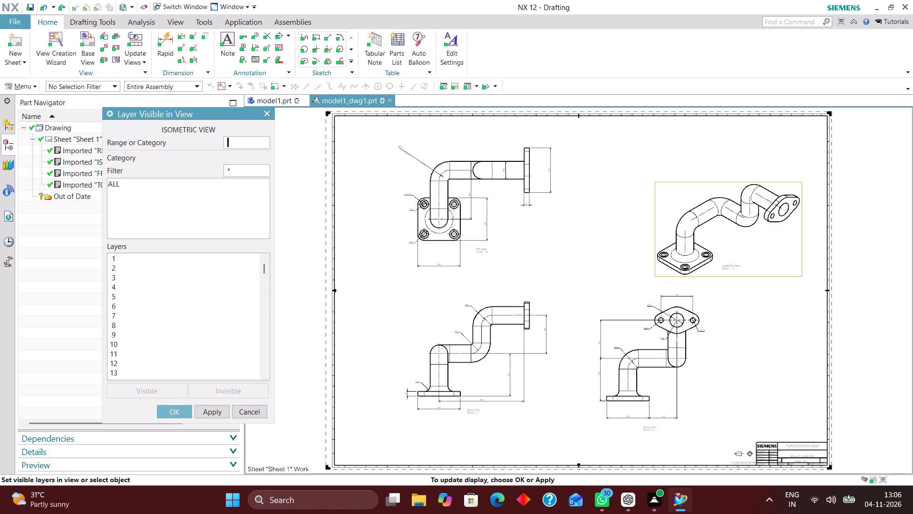
key("2")
key("Return")
type("223")
key("Return")
type("224")
key("Return")
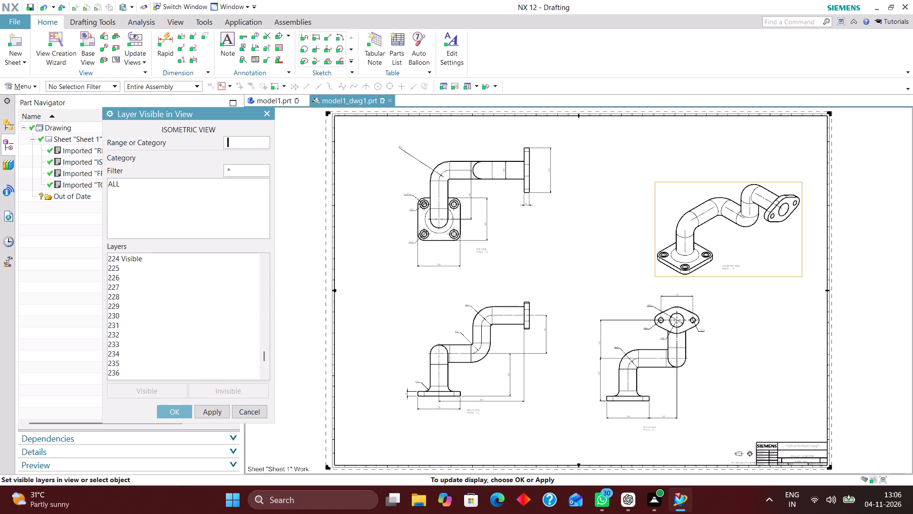
type("225")
key("Return")
type("226")
key("Return")
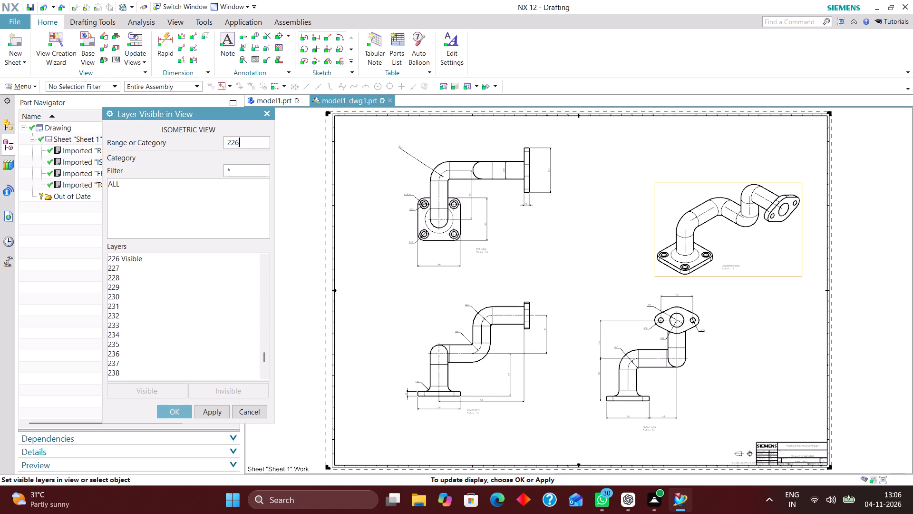
type("256")
key("Return")
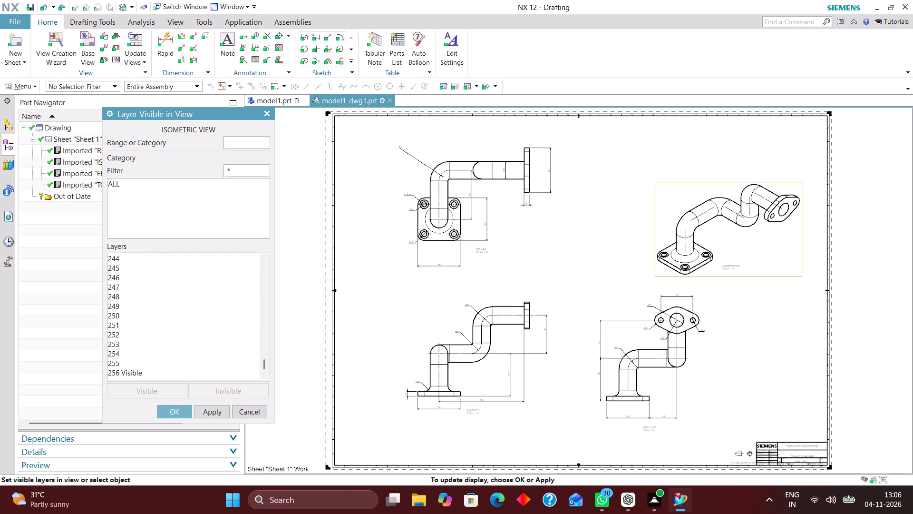
left_click(186, 409)
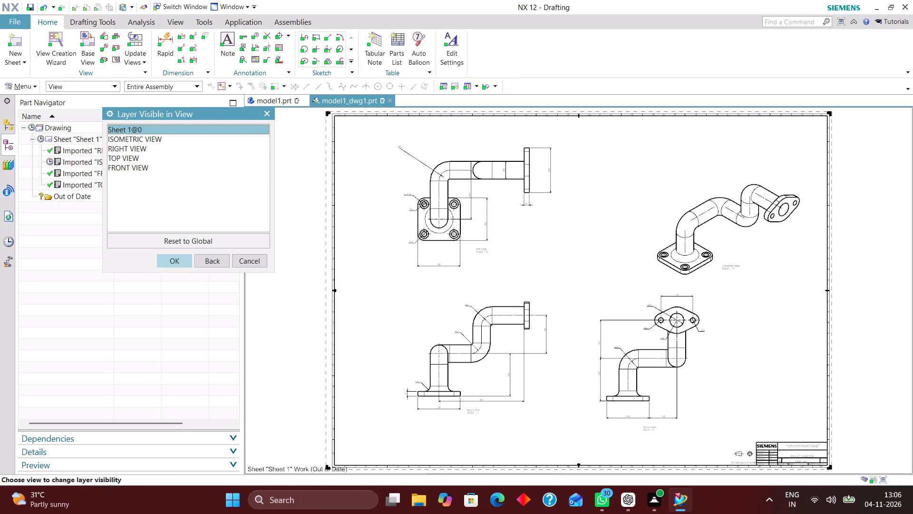
Choose the RIGHT VIEW for layer visibility and make all of its layers invisible.
left_click(156, 143)
left_click(168, 256)
left_click(116, 185)
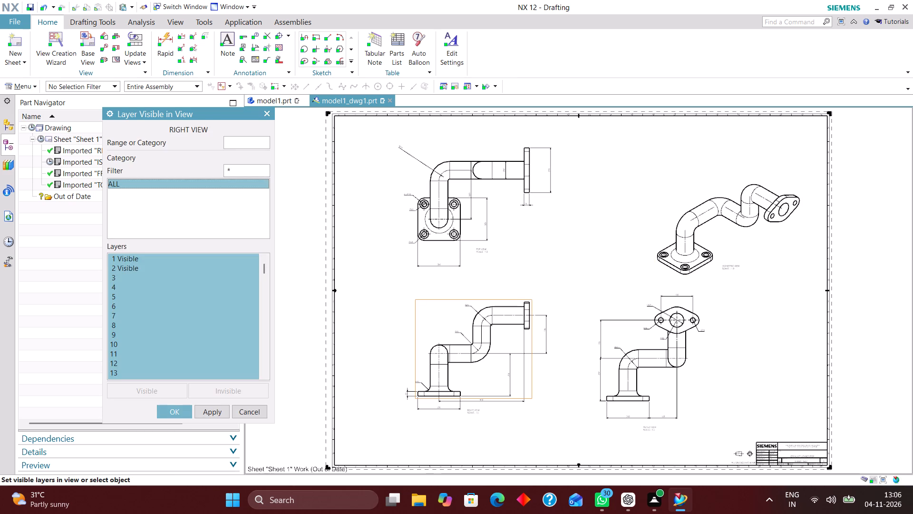
left_click(230, 386)
Make layers 2, 223, 224, 225, 226 and 256 visible in the RIGHT VIEW and accept the layer settings.
left_click(243, 141)
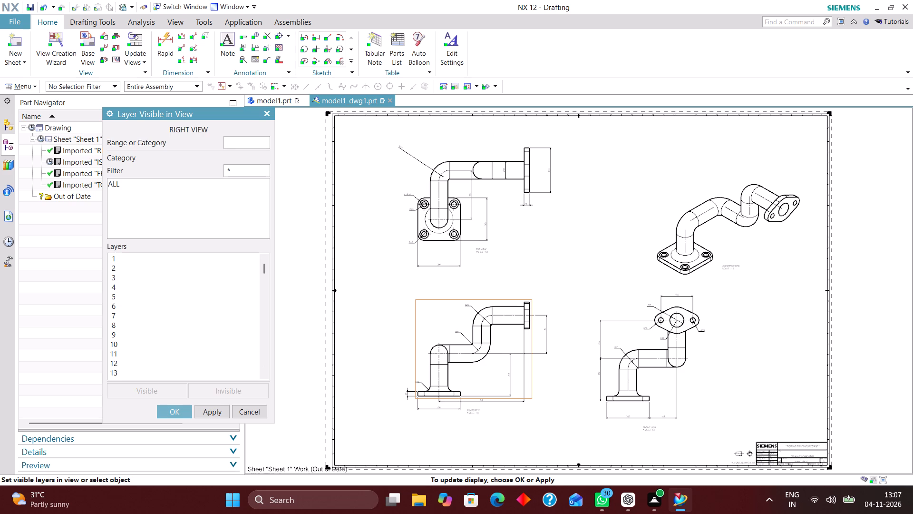
key("2")
key("Return")
type("223")
key("Return")
type("224")
key("Return")
type("225")
key("Return")
type("226")
key("Return")
type("256")
key("Return")
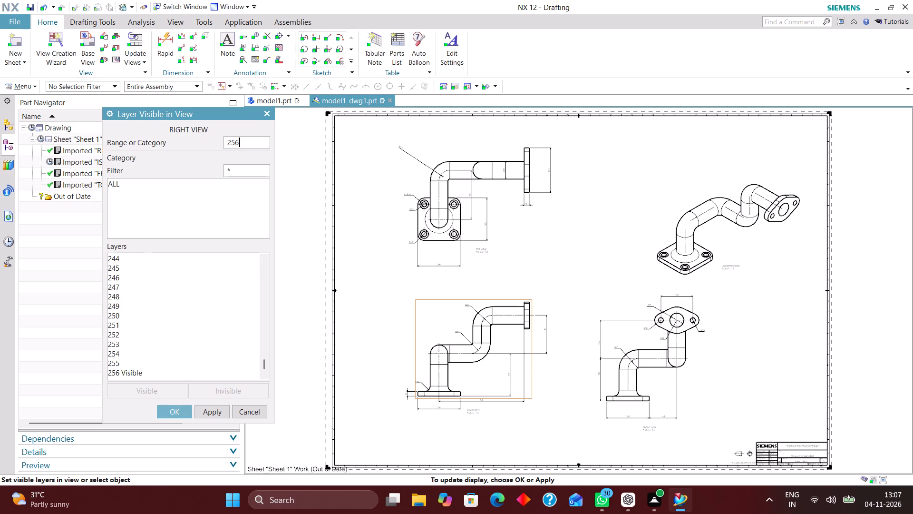
left_click(170, 412)
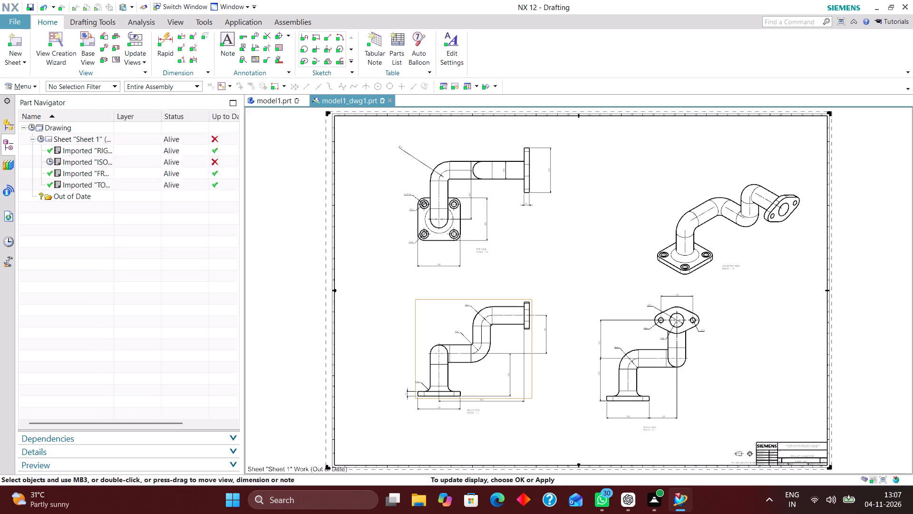
Choose the TOP VIEW for layer visibility and make all of its layers invisible.
left_click(124, 156)
left_click(177, 259)
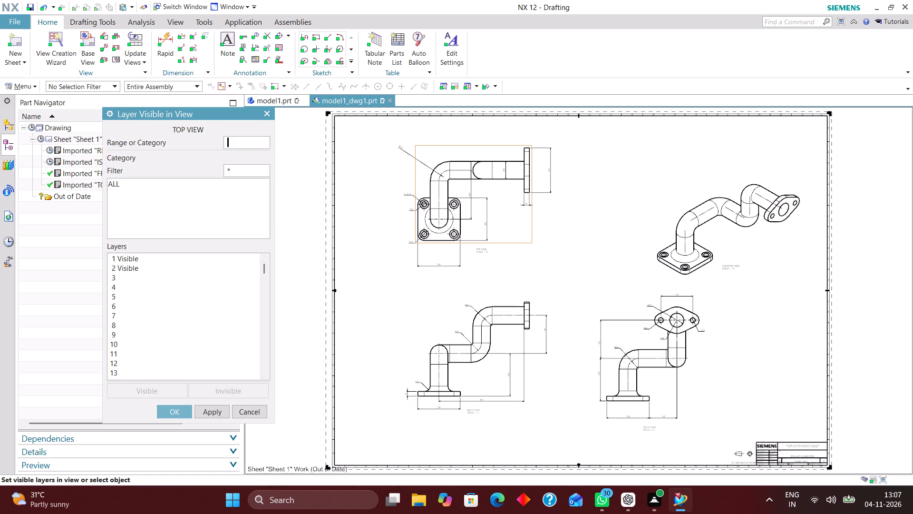
left_click(117, 190)
left_click(115, 182)
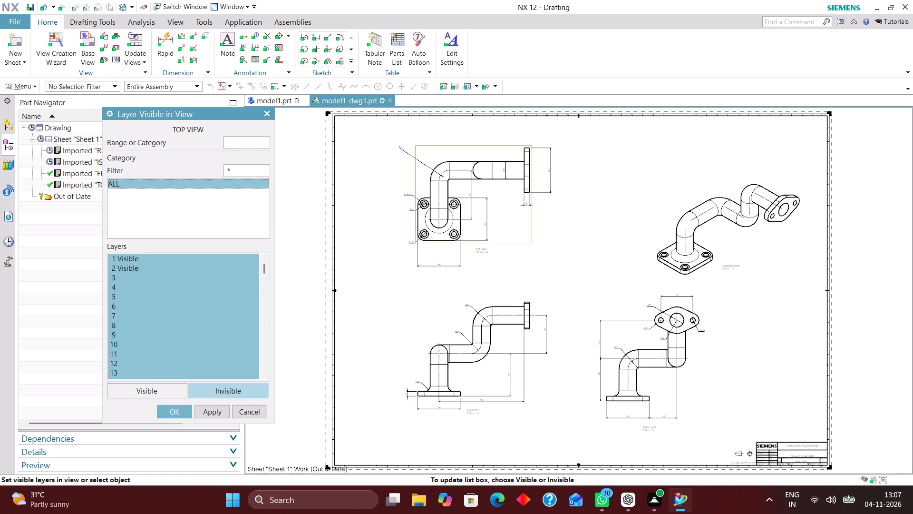
left_click(243, 385)
Make layers 2, 223, 224, 225, 226 and 256 visible in the TOP VIEW and accept the layer settings.
left_click(248, 145)
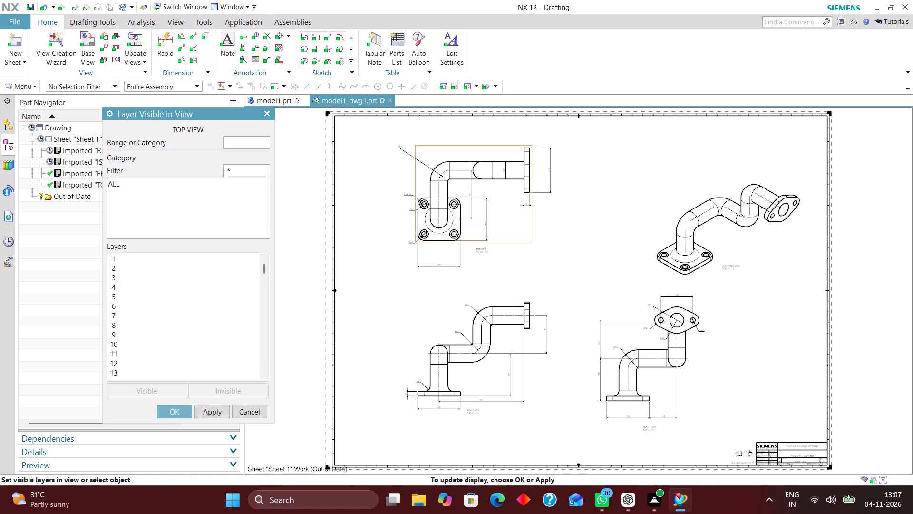
key("2")
key("Return")
type("223")
key("Return")
type("224")
key("Return")
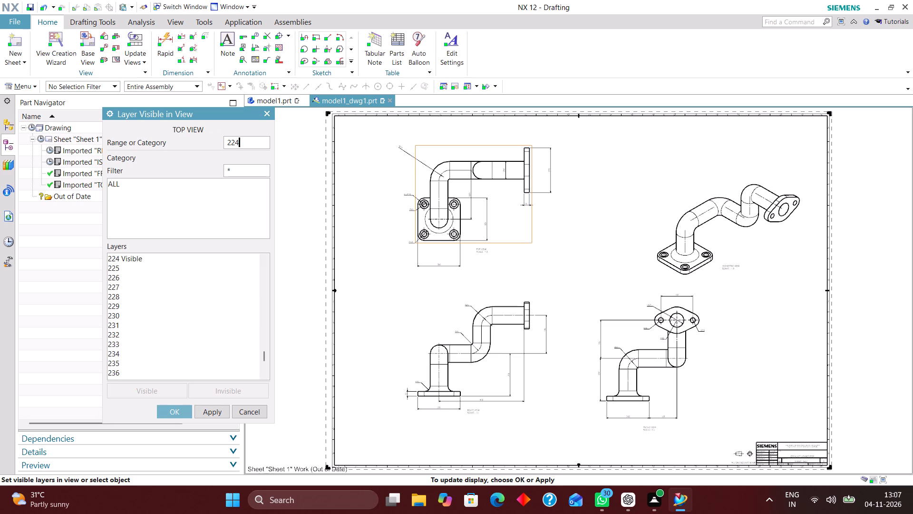
type("225")
key("Return")
type("222")
key("BackSpace")
key("6")
key("Return")
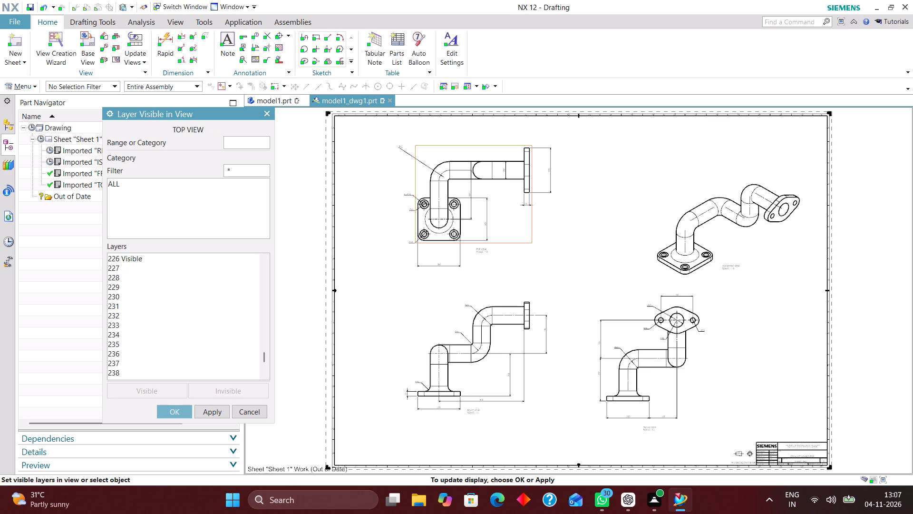
type("256")
key("Return")
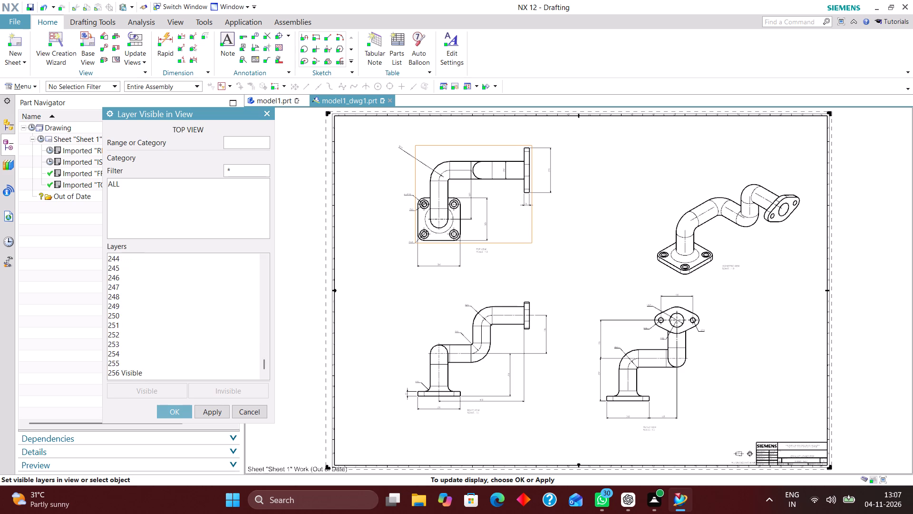
left_click(175, 412)
Choose the FRONT VIEW for layer visibility and make all of its layers invisible.
left_click(151, 168)
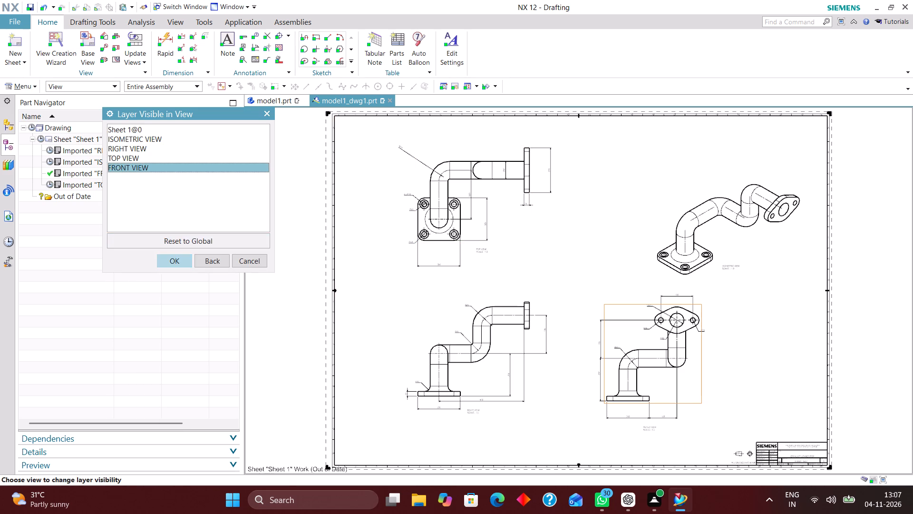
left_click(177, 264)
left_click(114, 181)
left_click(244, 392)
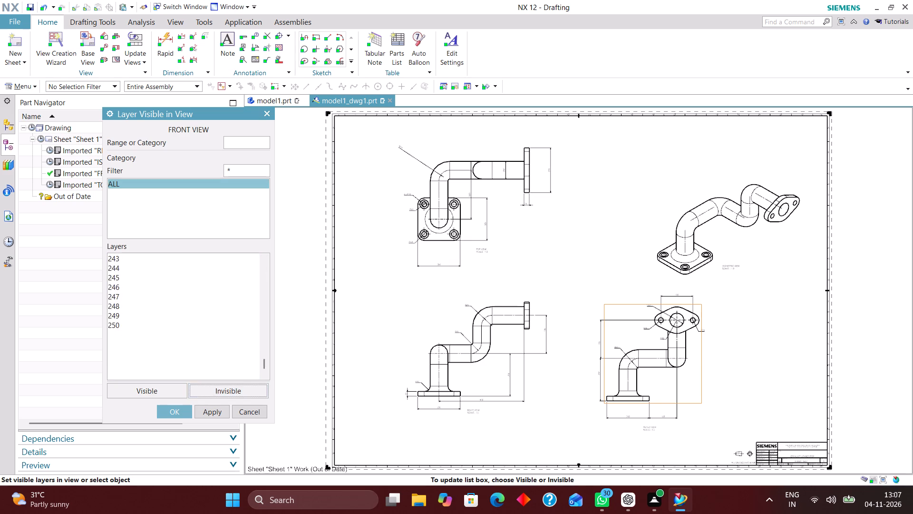
Make layers 2, 223, 224, 225, 226 and 256 visible in the FRONT VIEW, accept the settings and leave Layer Visible in View.
left_click(244, 143)
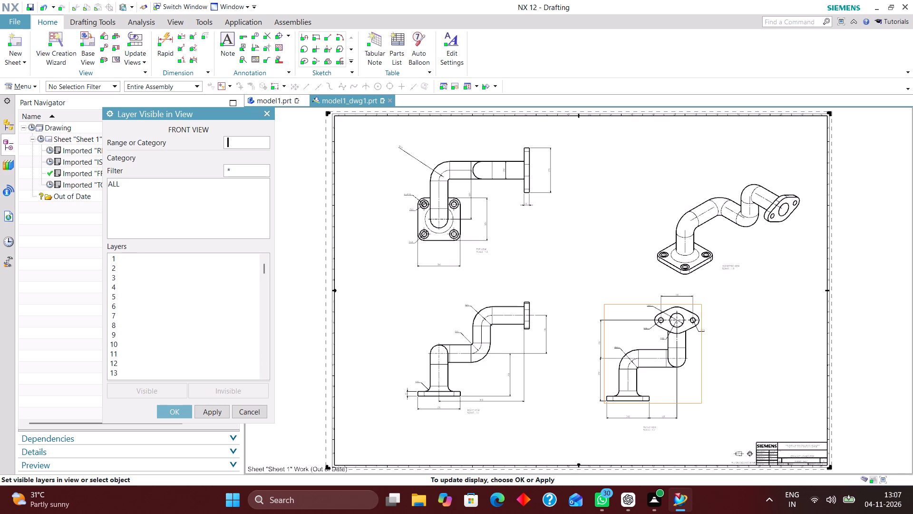
key("2")
key("Return")
type("223")
key("Return")
type("224")
key("Return")
type("225")
key("Return")
type("226")
key("Return")
type("256")
key("Return")
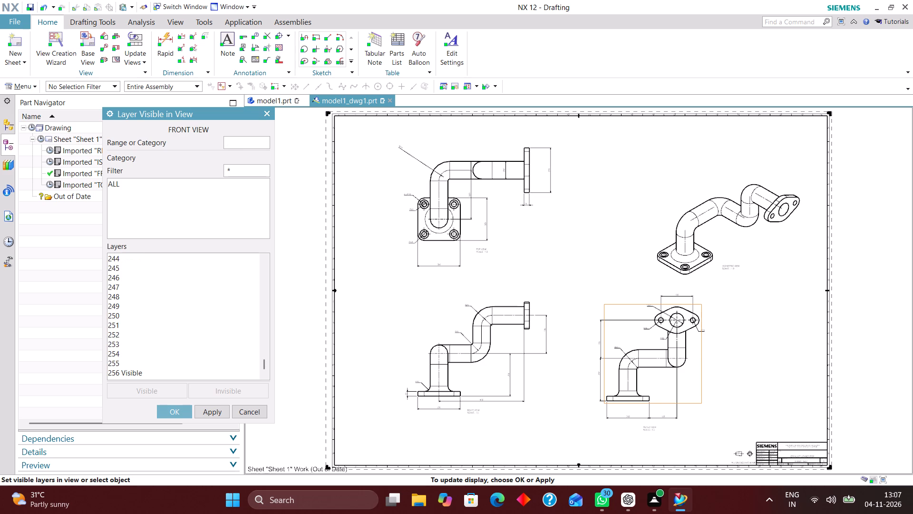
left_click(172, 410)
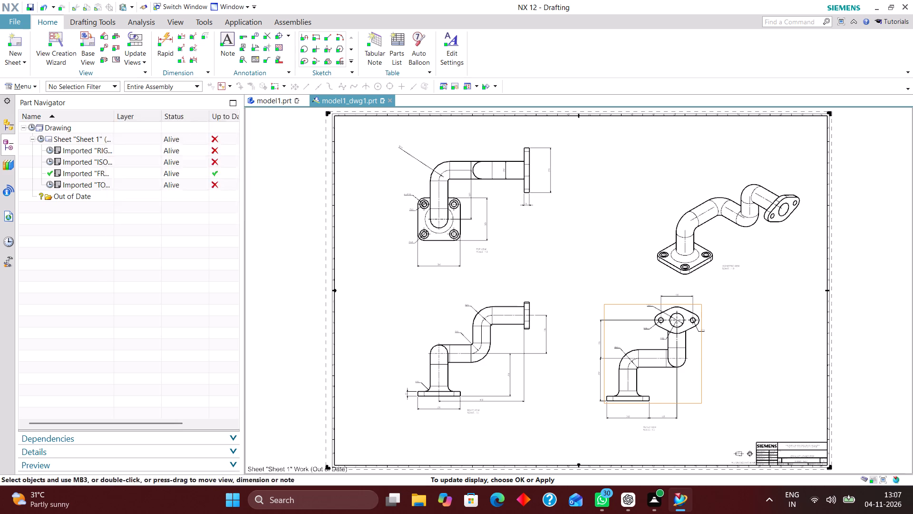
left_click(245, 260)
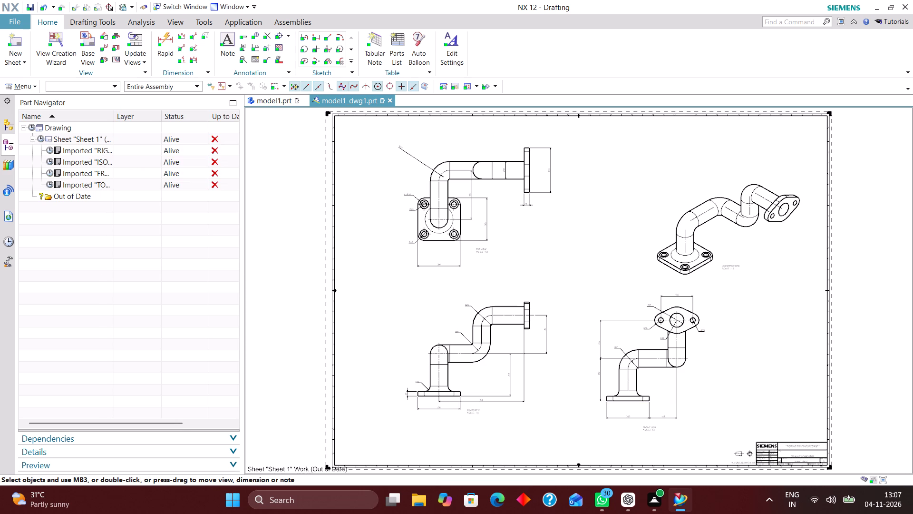
Update the out-of-date drawing with its sheet and all four imported views.
left_click(32, 124)
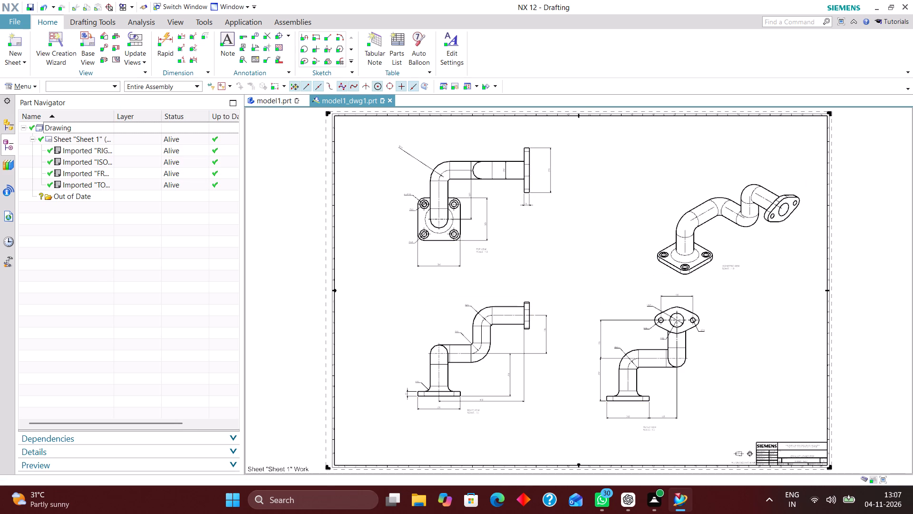
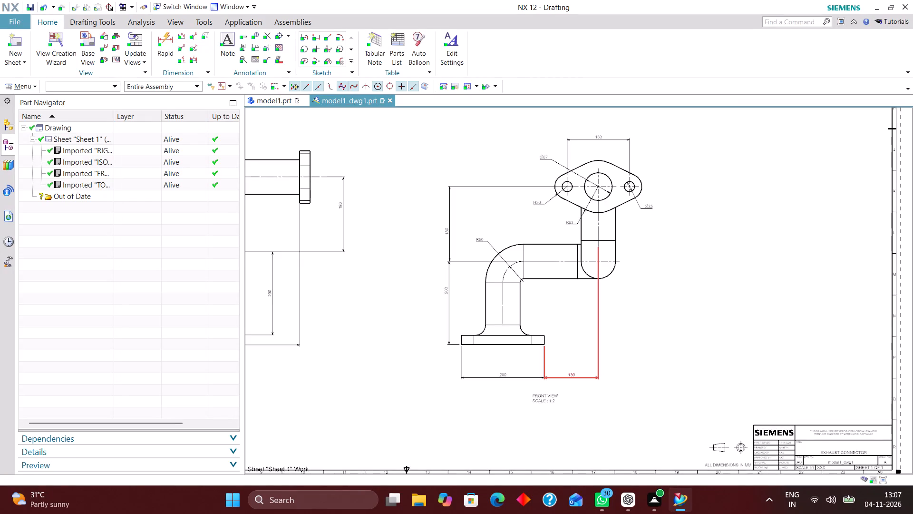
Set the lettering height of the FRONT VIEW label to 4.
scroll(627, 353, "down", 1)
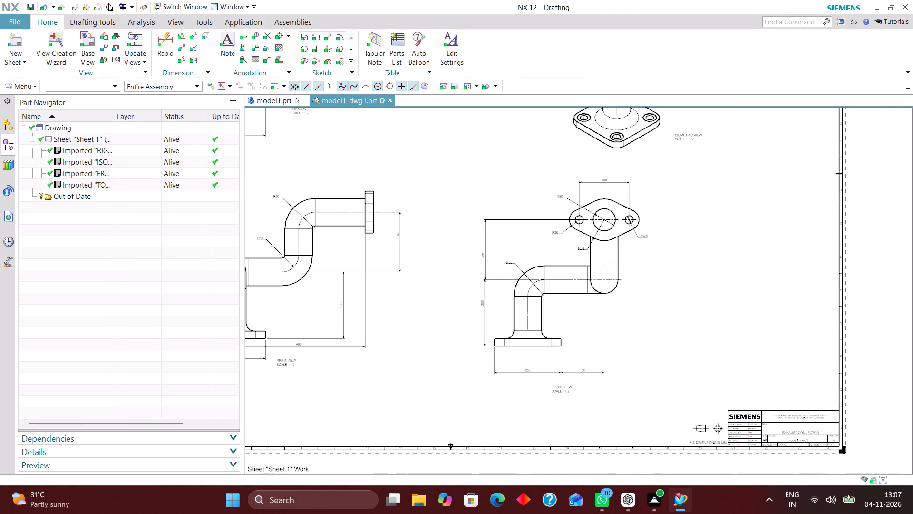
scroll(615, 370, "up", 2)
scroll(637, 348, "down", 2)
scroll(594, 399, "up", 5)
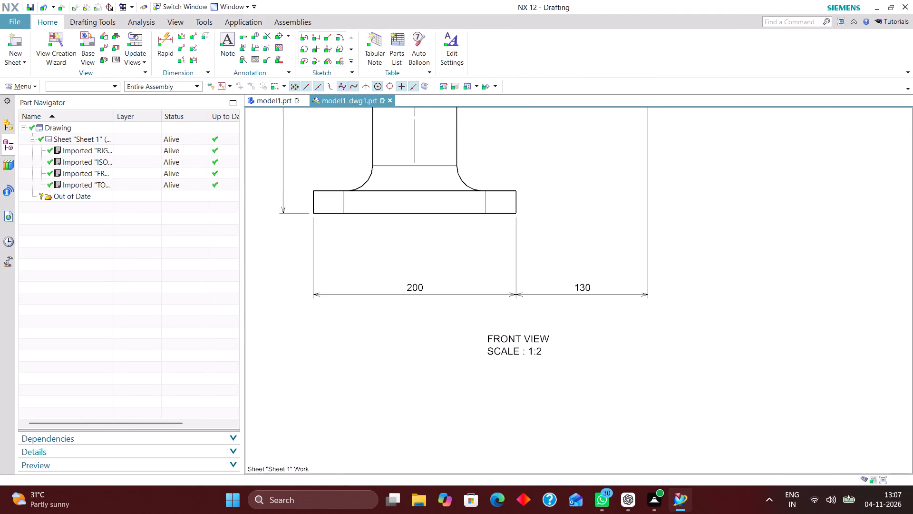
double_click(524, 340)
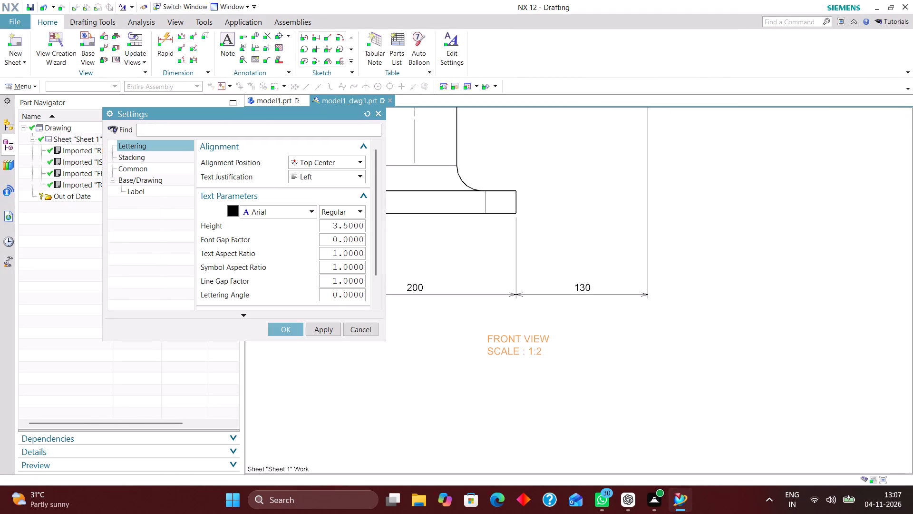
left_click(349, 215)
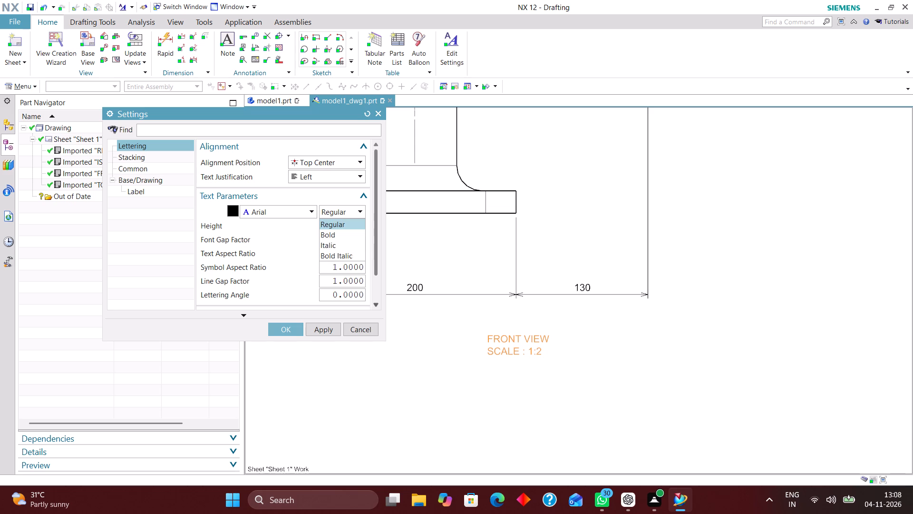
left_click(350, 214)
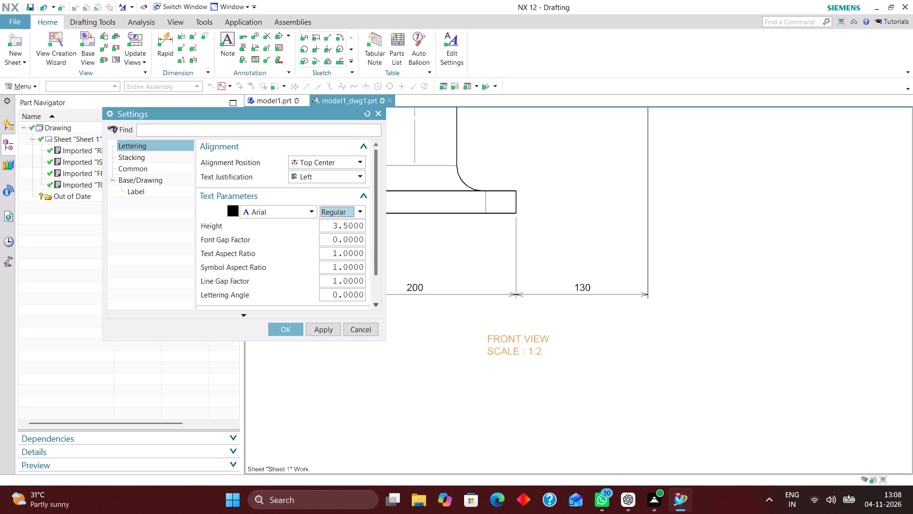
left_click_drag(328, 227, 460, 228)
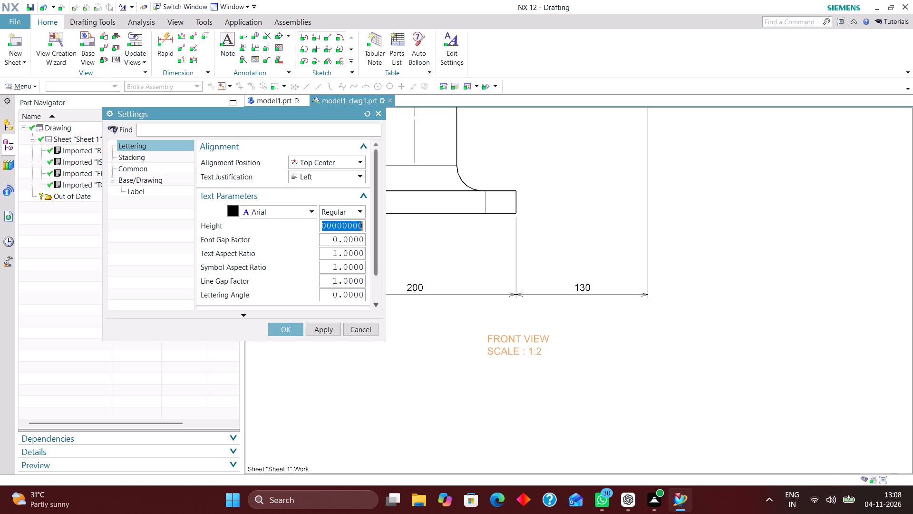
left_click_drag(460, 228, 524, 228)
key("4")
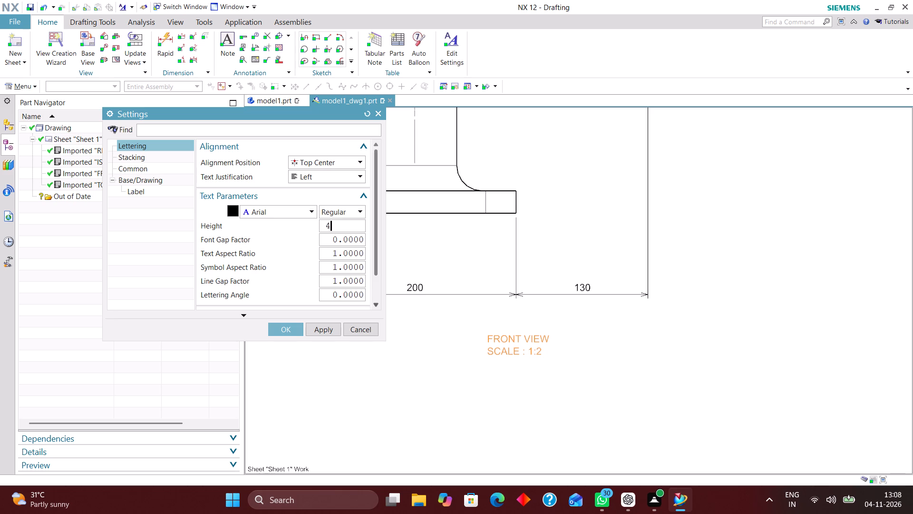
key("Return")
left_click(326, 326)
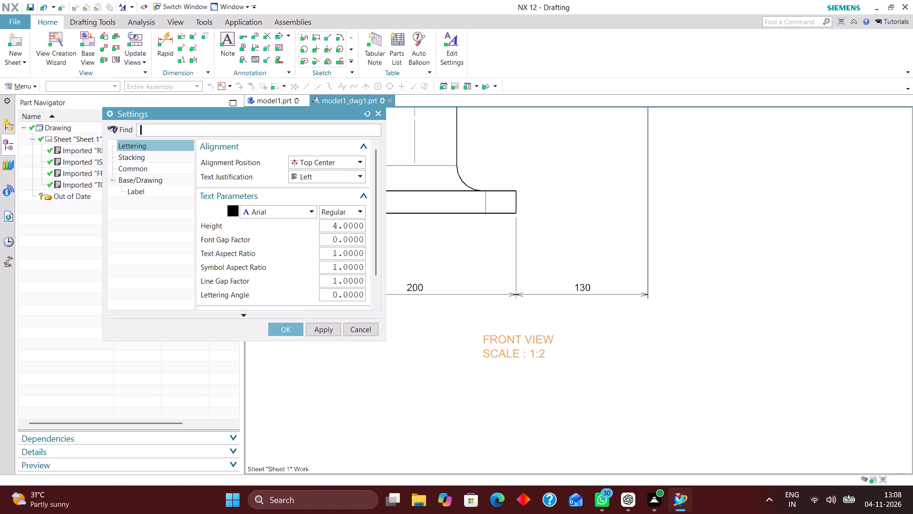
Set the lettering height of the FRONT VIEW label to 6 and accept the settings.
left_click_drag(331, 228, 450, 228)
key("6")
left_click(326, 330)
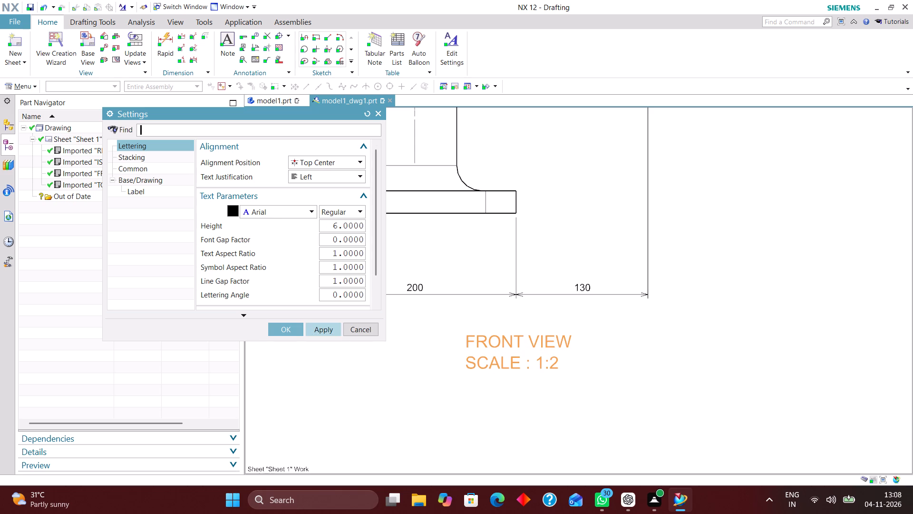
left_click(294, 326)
Set the lettering height of the FRONT VIEW label to 8 and close its settings.
scroll(514, 339, "down", 6)
scroll(525, 336, "up", 2)
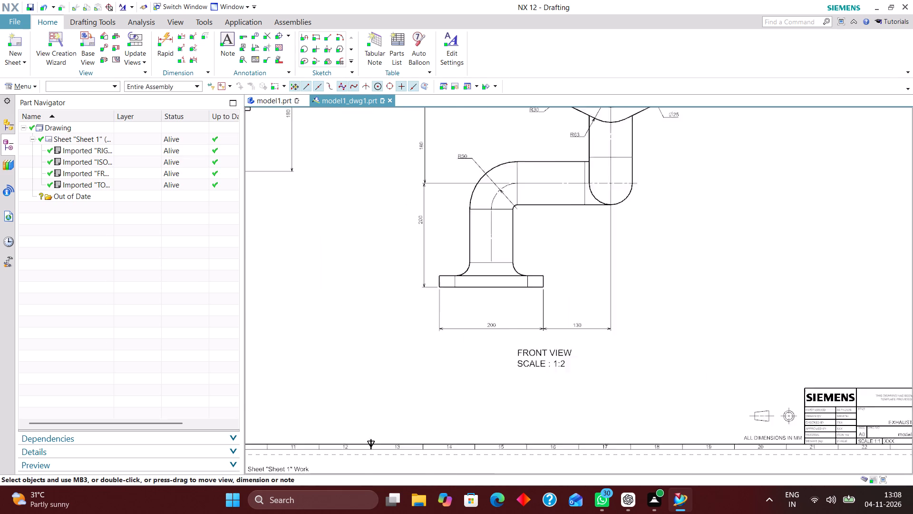
scroll(527, 336, "up", 2)
double_click(544, 363)
left_click_drag(333, 227, 459, 222)
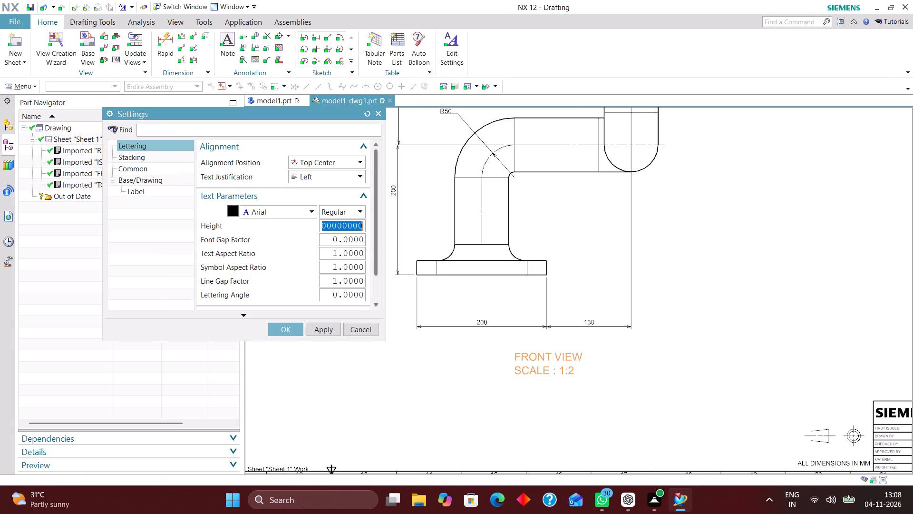
key("8")
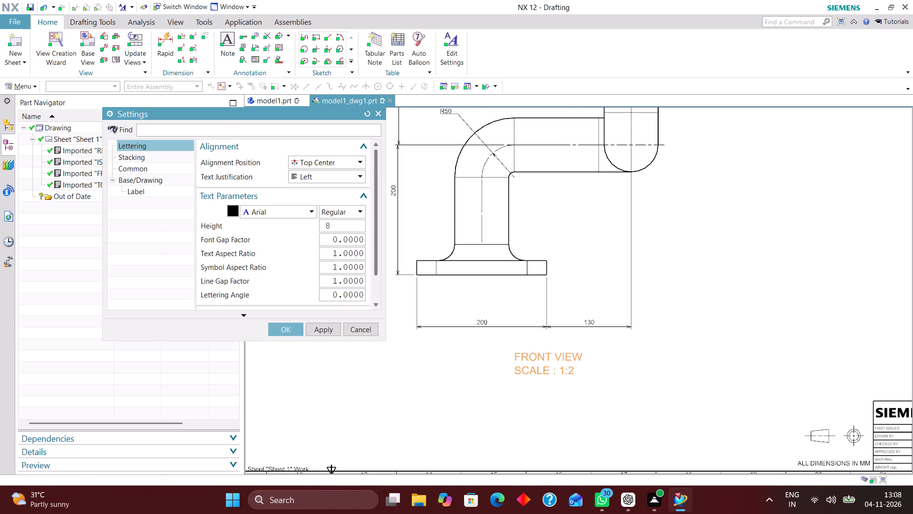
key("Return")
left_click(320, 331)
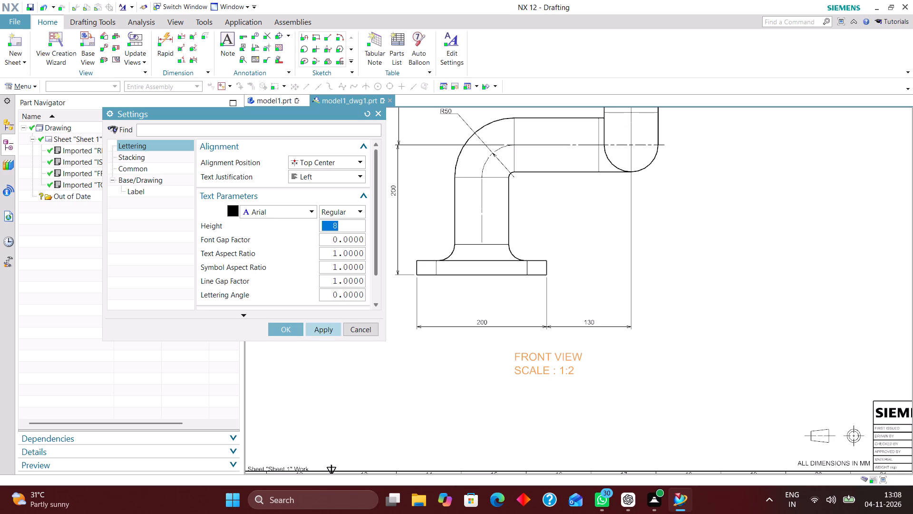
scroll(640, 384, "down", 4)
left_click(366, 329)
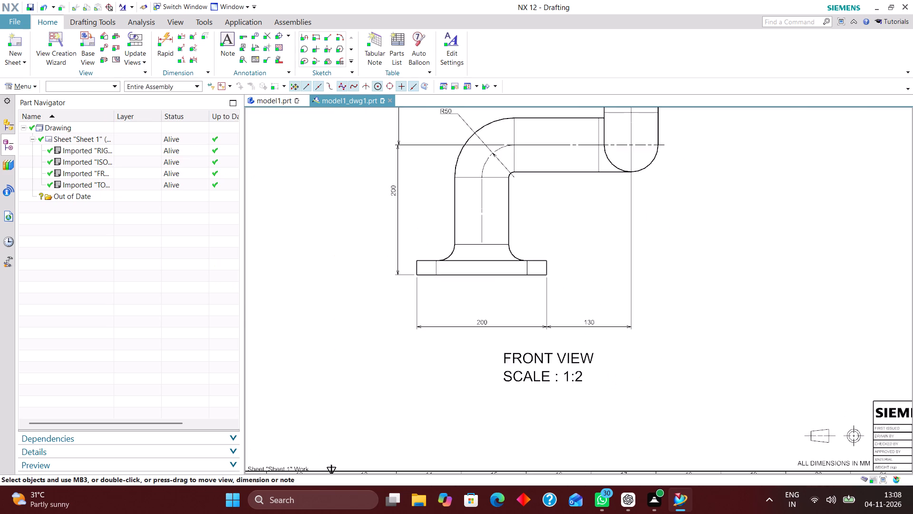
Set the lettering height of the RIGHT VIEW label to 8 and close its settings.
scroll(654, 375, "down", 5)
scroll(427, 358, "up", 4)
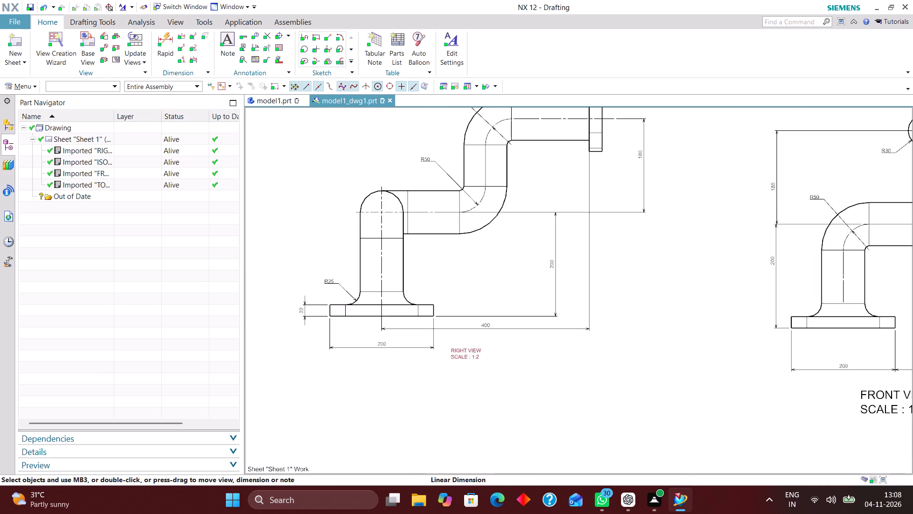
double_click(464, 350)
left_click_drag(331, 222, 482, 223)
key("8")
key("Return")
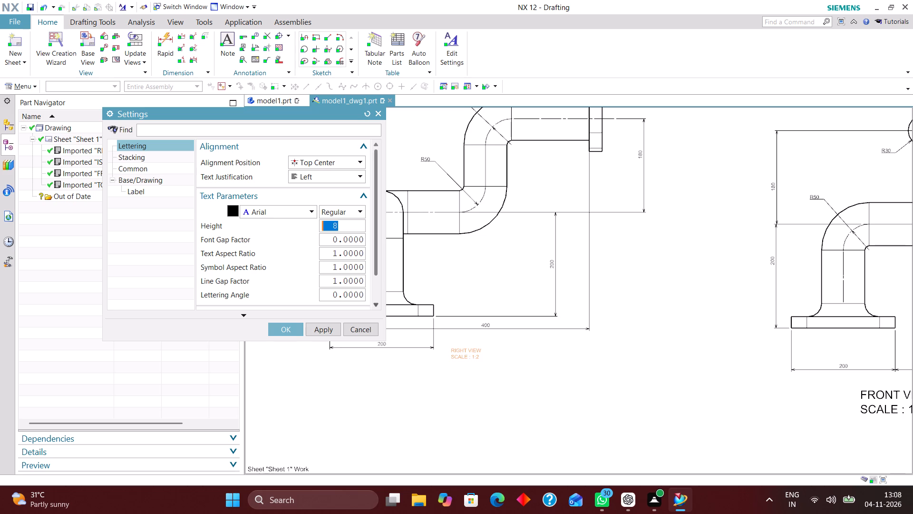
left_click(330, 326)
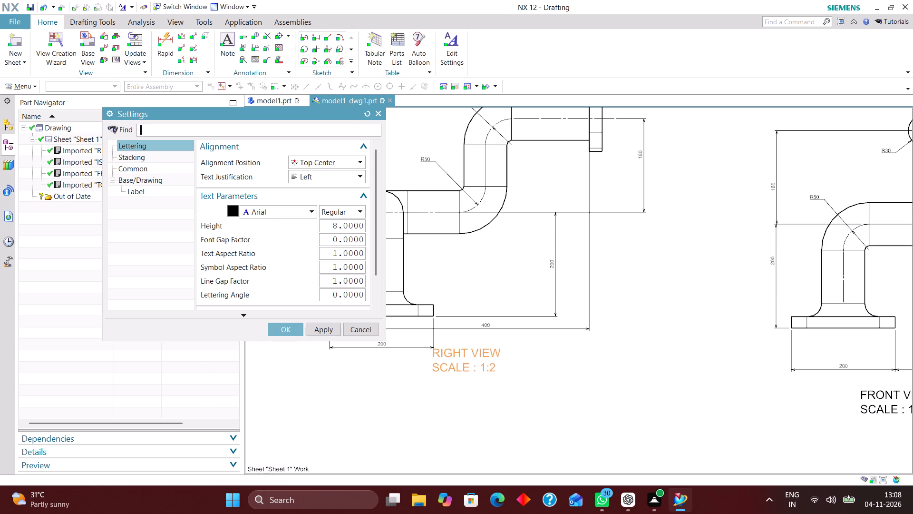
scroll(433, 397, "down", 2)
left_click(353, 330)
Move the RIGHT VIEW label down so it sits clear below the base flange's 200 width dimension.
left_click_drag(463, 362, 451, 388)
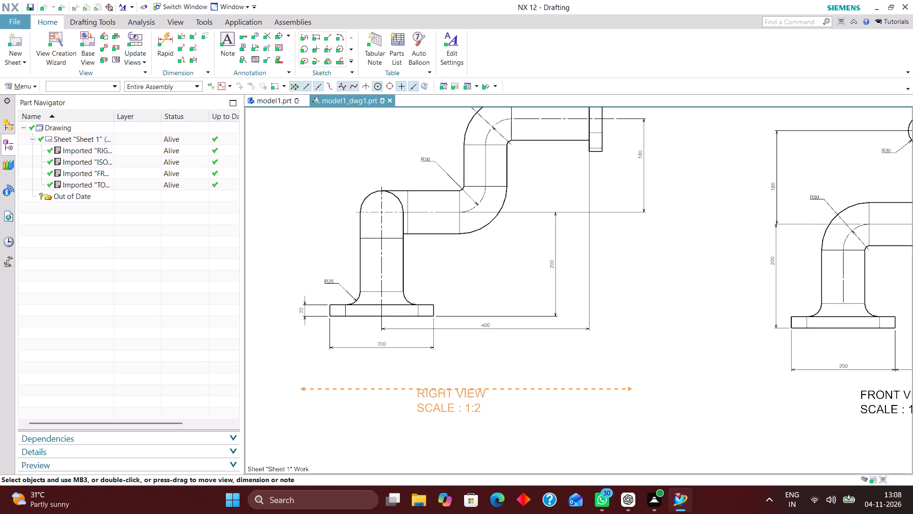
left_click_drag(451, 388, 450, 385)
Nudge the TOP VIEW label slightly down and set its lettering height to 8.
scroll(417, 395, "down", 4)
scroll(442, 391, "up", 2)
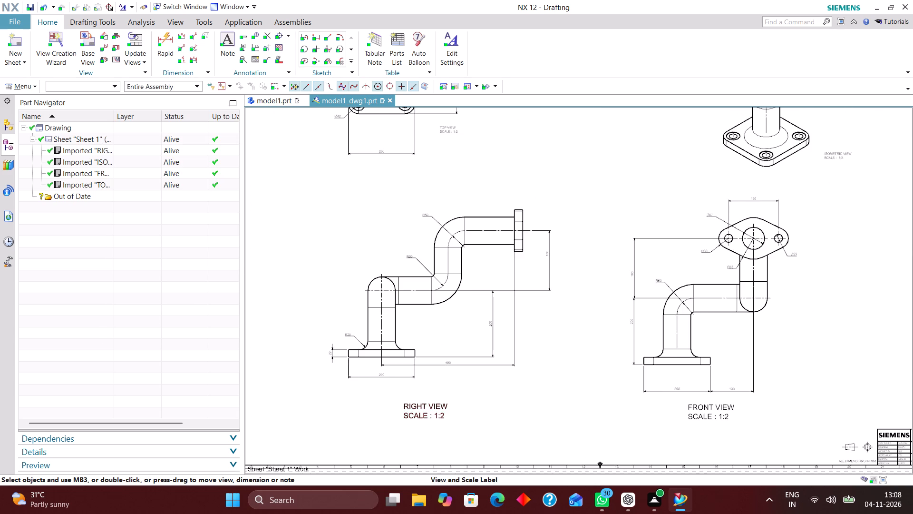
scroll(426, 404, "down", 1)
scroll(446, 175, "up", 5)
left_click_drag(442, 201, 436, 209)
double_click(443, 216)
left_click_drag(333, 224, 515, 235)
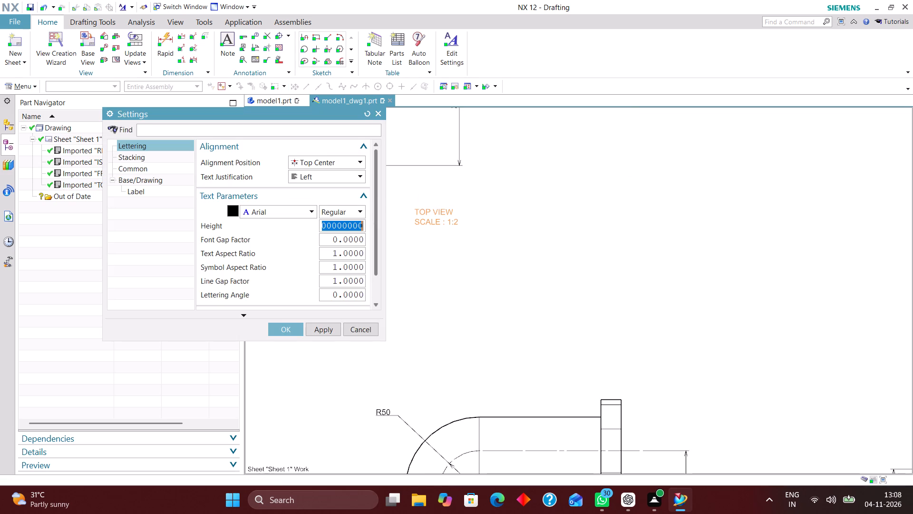
left_click_drag(515, 235, 517, 235)
key("8")
key("Return")
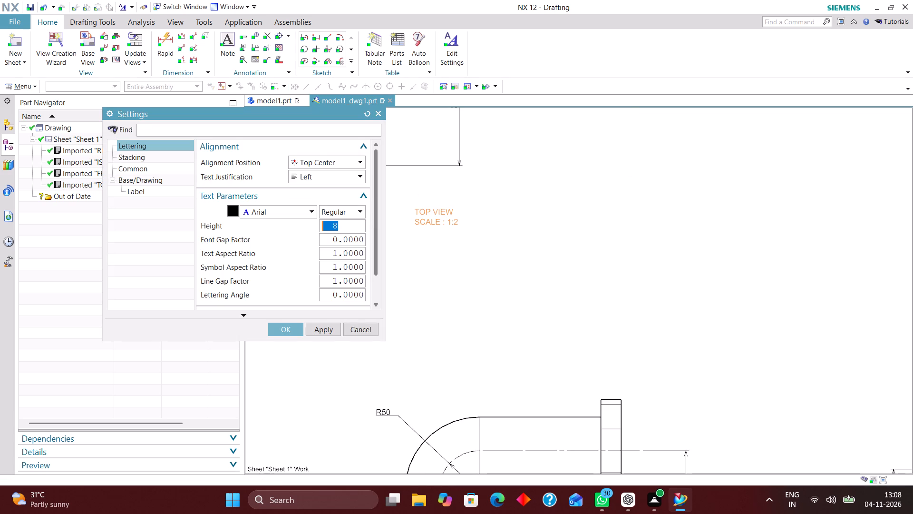
left_click(323, 329)
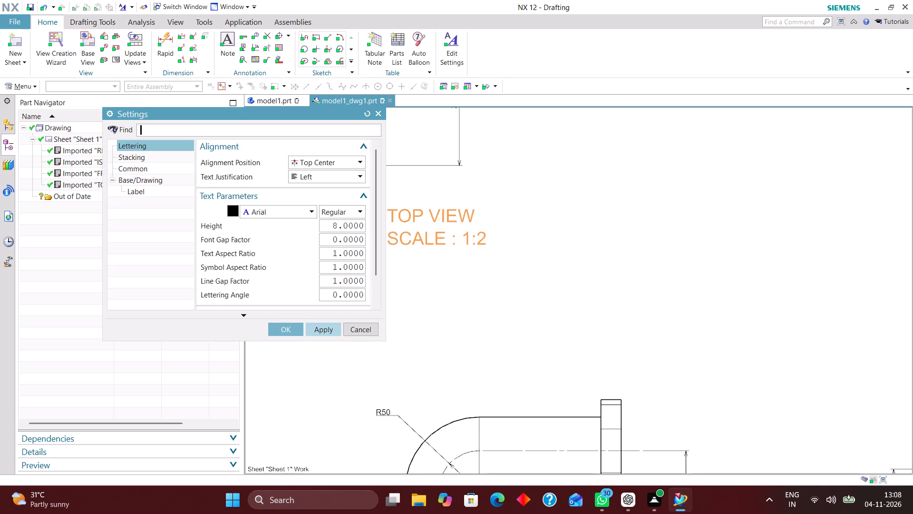
left_click(286, 327)
Set the lettering height of the ISOMETRIC VIEW label to 8 and close its settings.
scroll(331, 315, "down", 5)
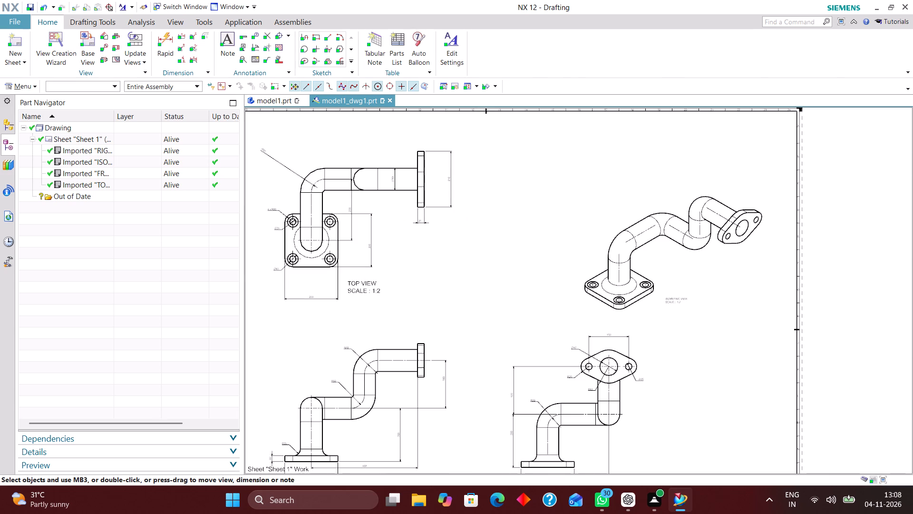
scroll(695, 303, "up", 3)
double_click(658, 297)
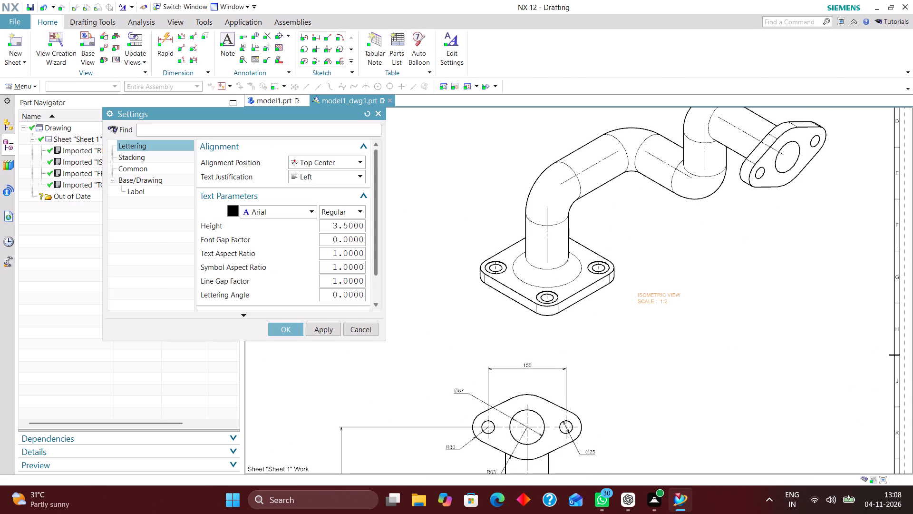
left_click_drag(328, 226, 466, 233)
key("8")
key("Return")
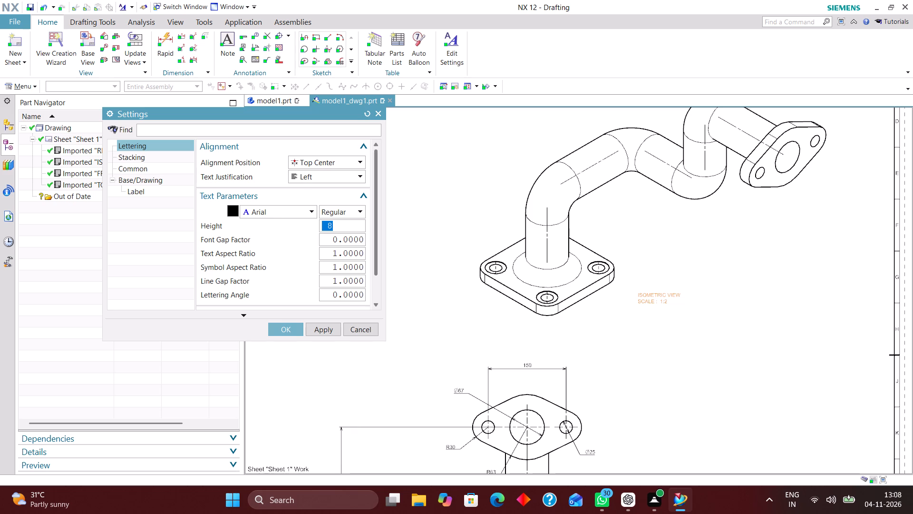
left_click(331, 330)
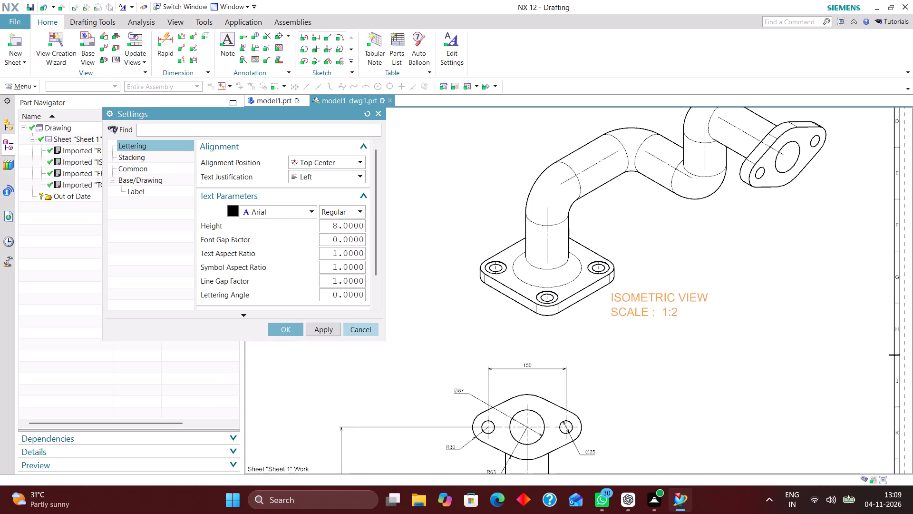
left_click(361, 328)
Move the ISOMETRIC VIEW label further right, clear of the pipe's square base flange.
scroll(487, 323, "down", 3)
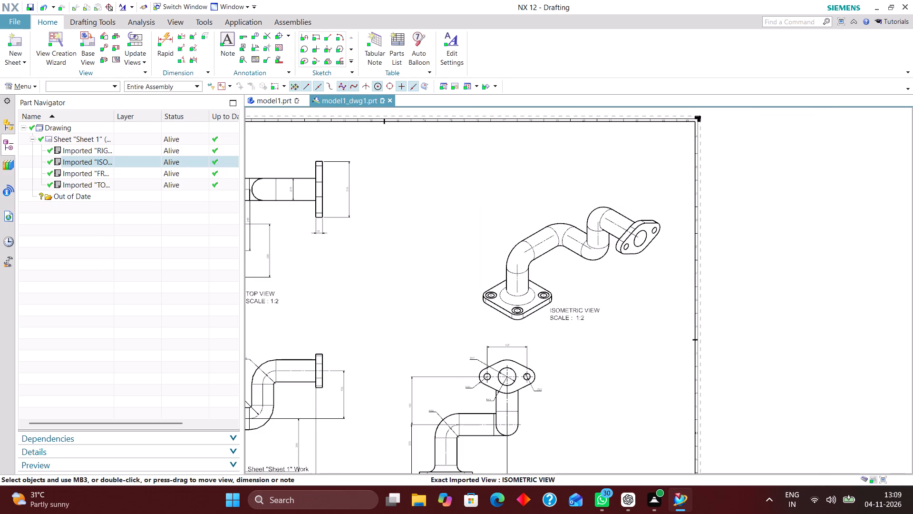
left_click_drag(559, 311, 583, 325)
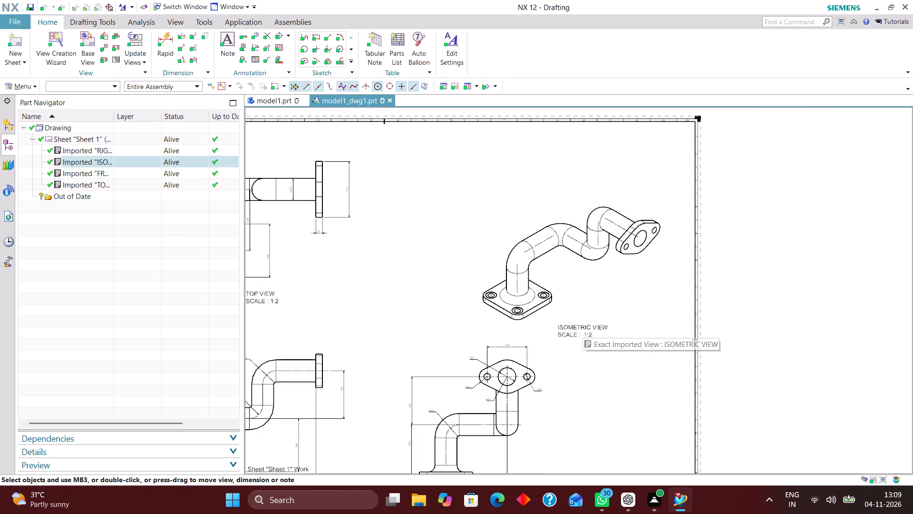
left_click_drag(589, 329, 600, 311)
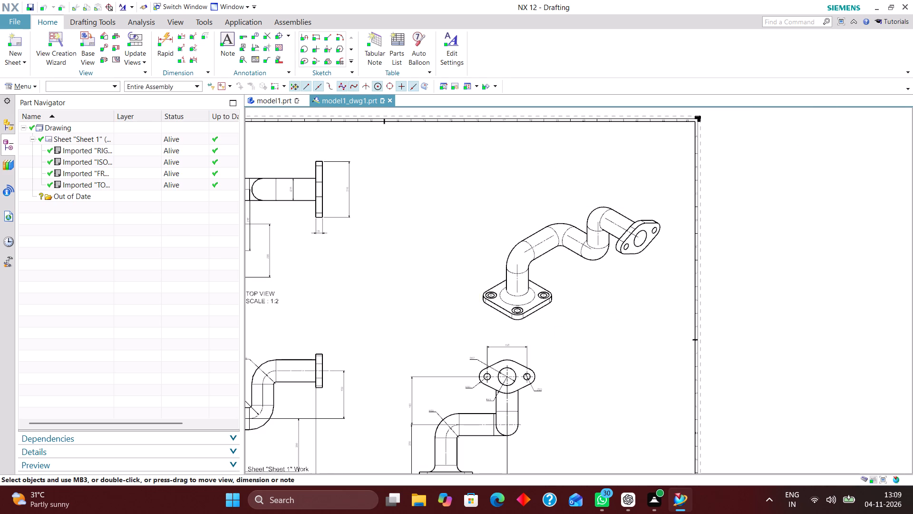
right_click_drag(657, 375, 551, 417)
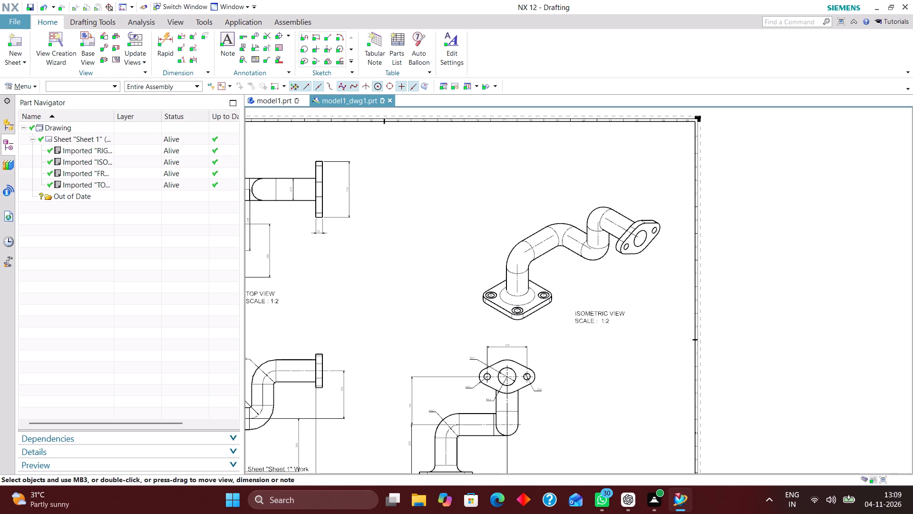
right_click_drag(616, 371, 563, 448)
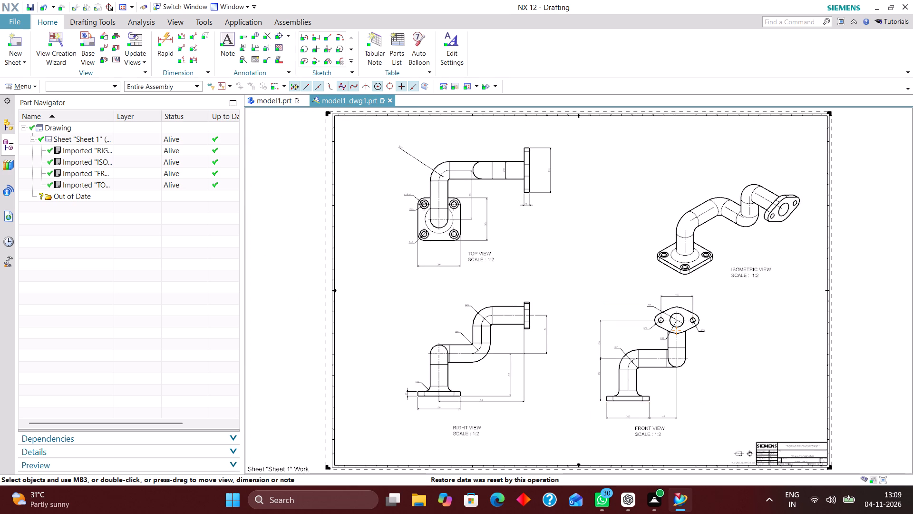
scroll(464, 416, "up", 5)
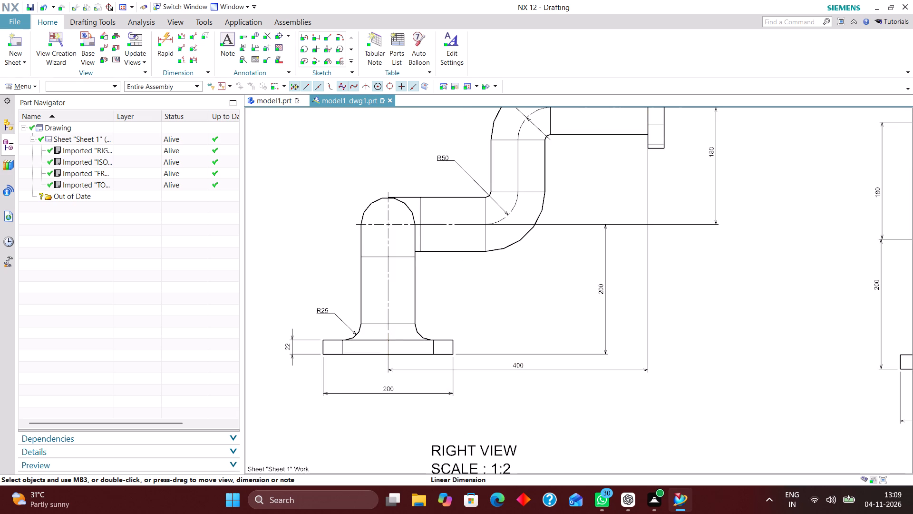
Move the RIGHT VIEW's 200 width dimension lower and shift the view down until it lines up with the FRONT VIEW.
left_click_drag(394, 386, 388, 410)
left_click_drag(525, 364, 524, 377)
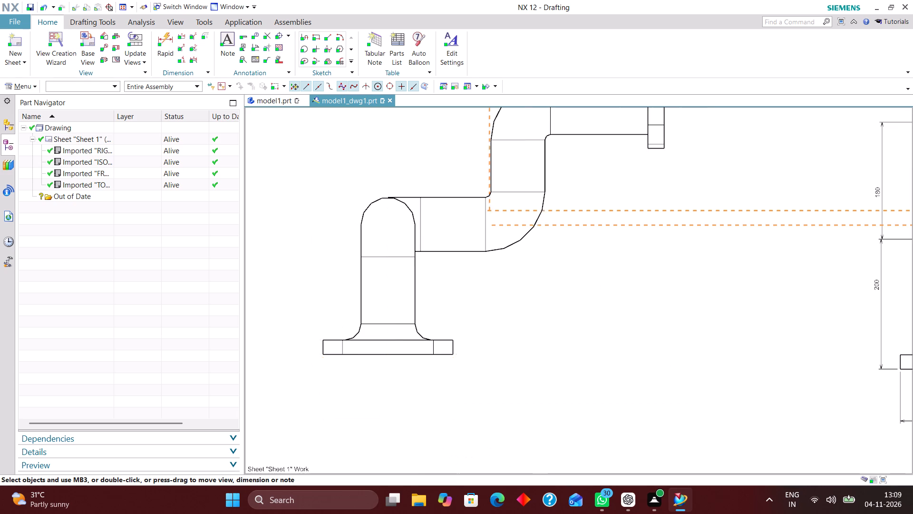
left_click_drag(524, 377, 523, 379)
left_click_drag(522, 384, 522, 385)
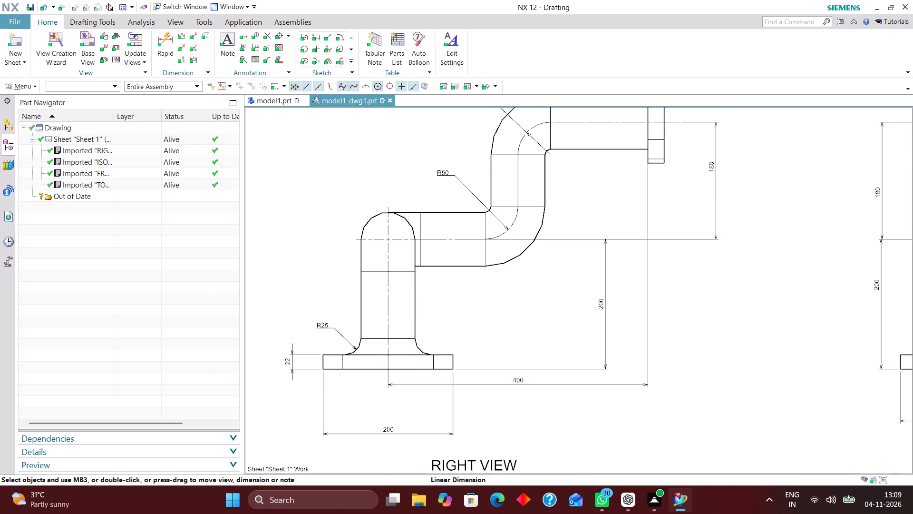
Lower the RIGHT VIEW's 400 dimension and move its 200 height dimension outward in line with the 180 dimension.
left_click_drag(522, 385, 524, 403)
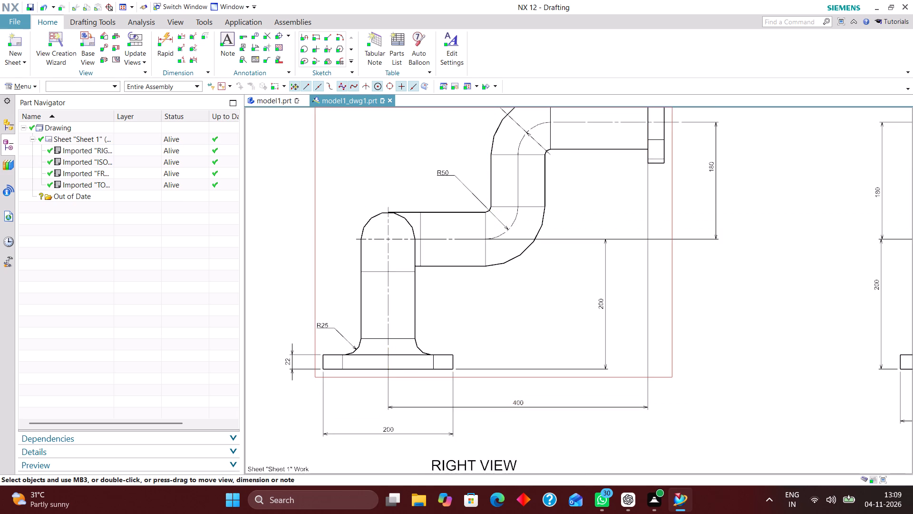
scroll(560, 381, "down", 1)
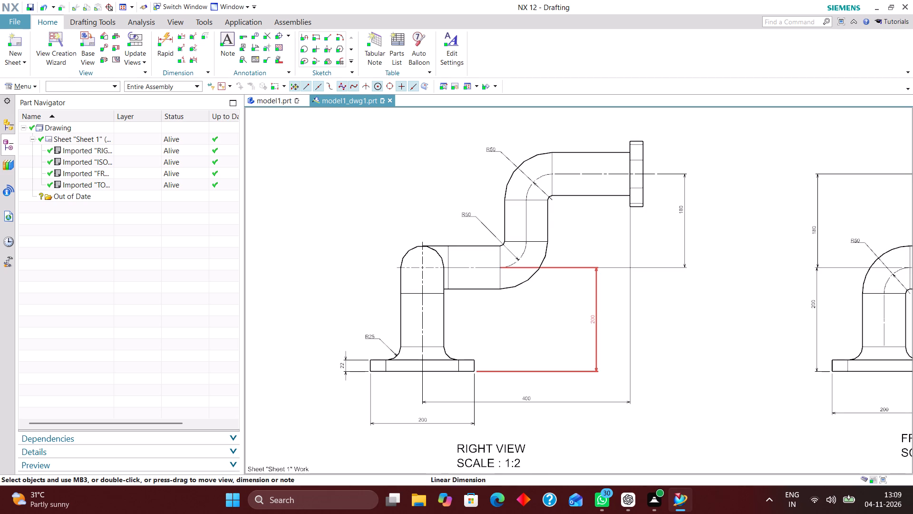
left_click_drag(593, 325, 674, 315)
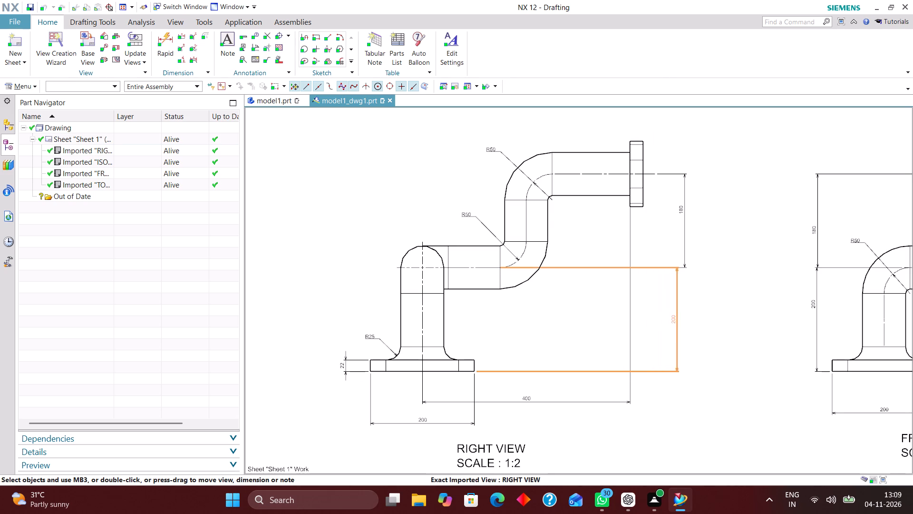
left_click_drag(674, 315, 681, 315)
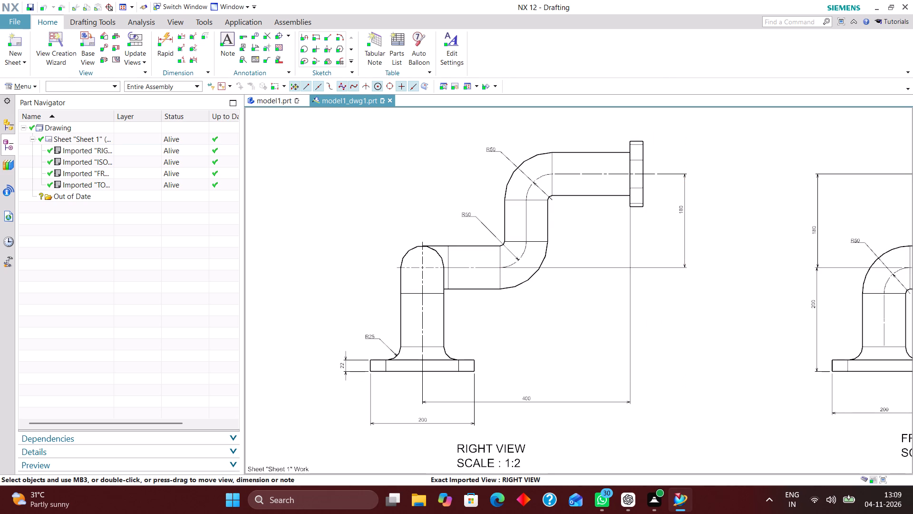
Examine the whole sheet, checking the layout of views, dimensions and labels as well as the title block.
scroll(602, 360, "down", 3)
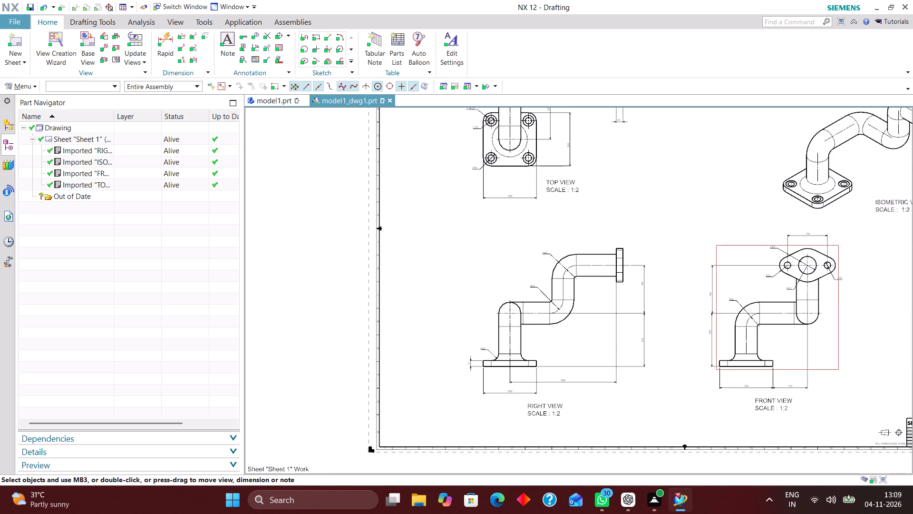
scroll(642, 303, "up", 3)
scroll(507, 309, "down", 3)
scroll(607, 335, "up", 1)
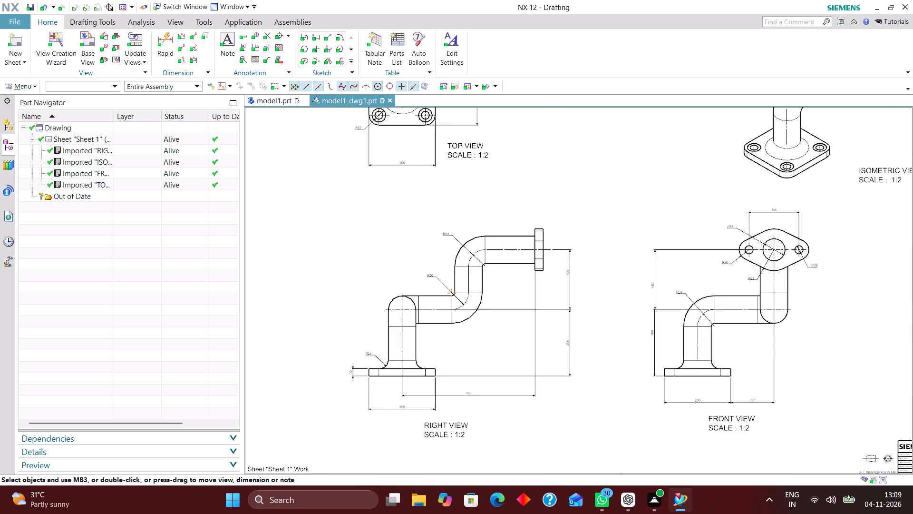
scroll(607, 335, "up", 1)
right_click_drag(635, 163, 559, 236)
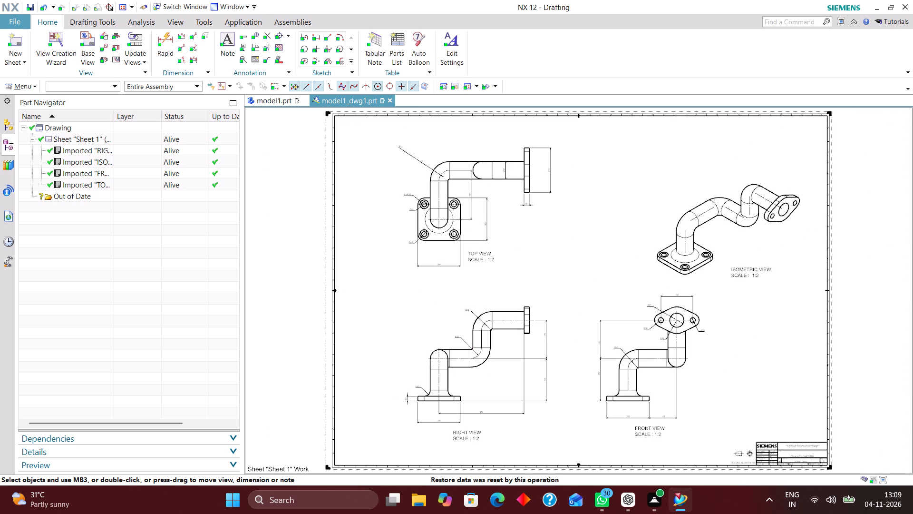
scroll(470, 236, "up", 3)
scroll(410, 296, "down", 2)
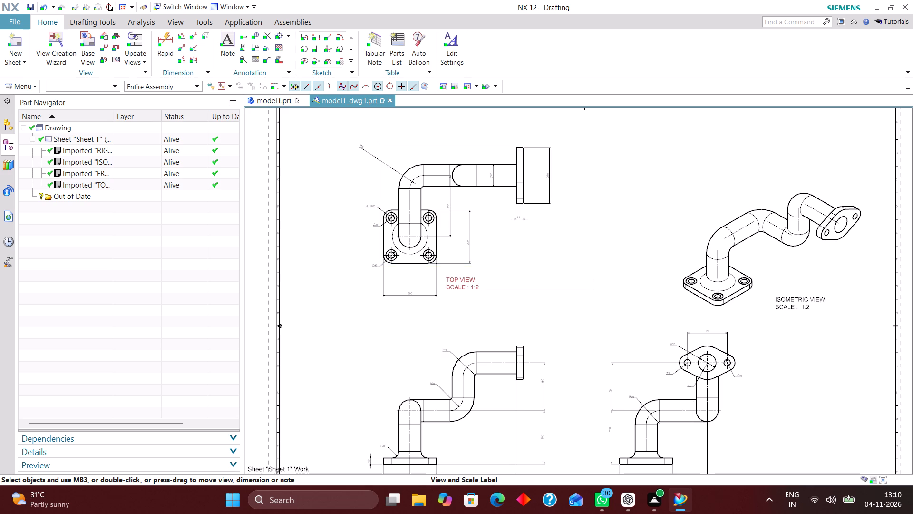
scroll(466, 267, "down", 3)
scroll(504, 295, "up", 4)
scroll(460, 285, "down", 3)
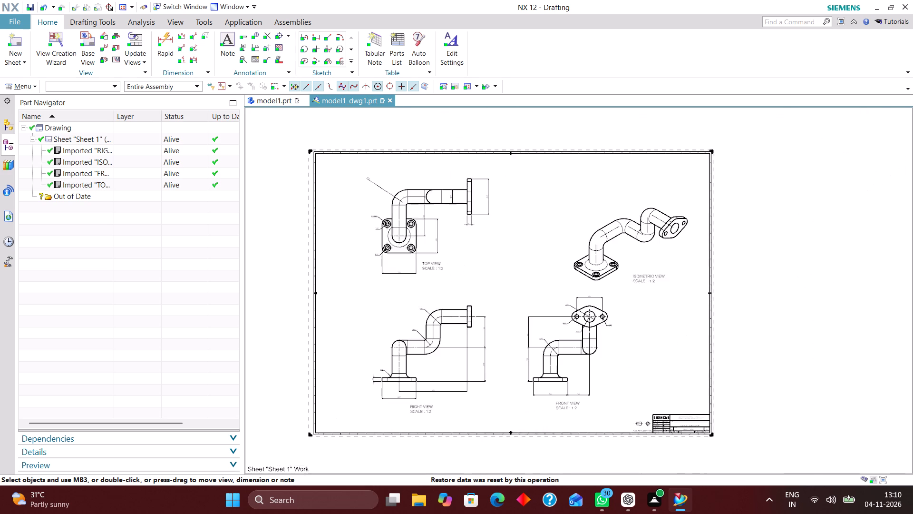
scroll(593, 298, "up", 4)
right_click_drag(737, 305, 655, 399)
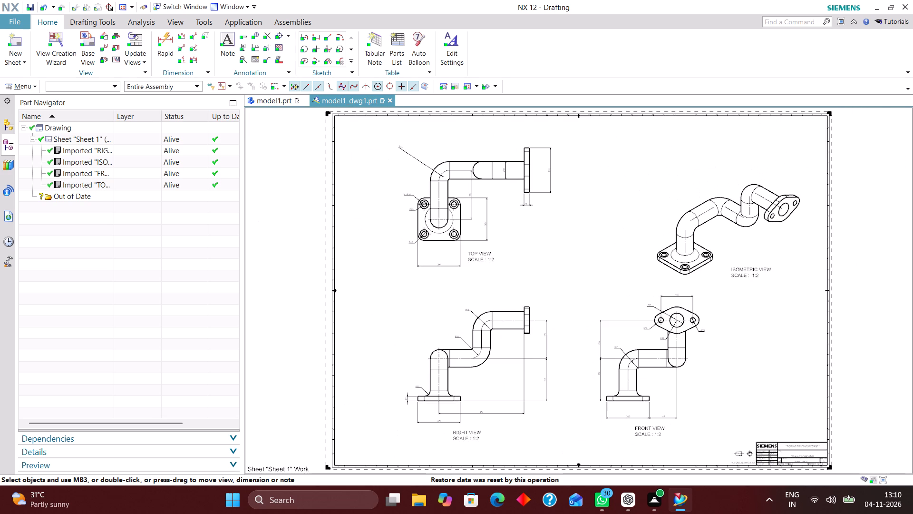
scroll(678, 295, "up", 4)
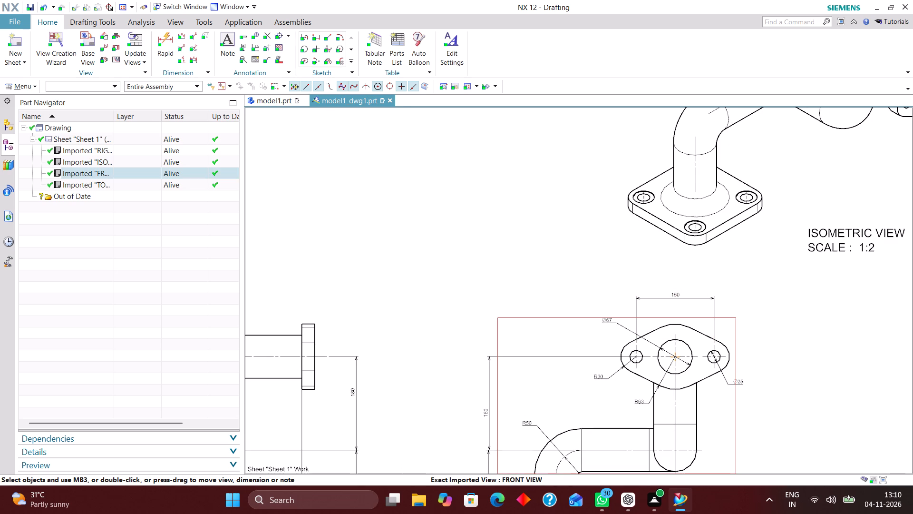
scroll(616, 327, "up", 3)
scroll(547, 299, "down", 4)
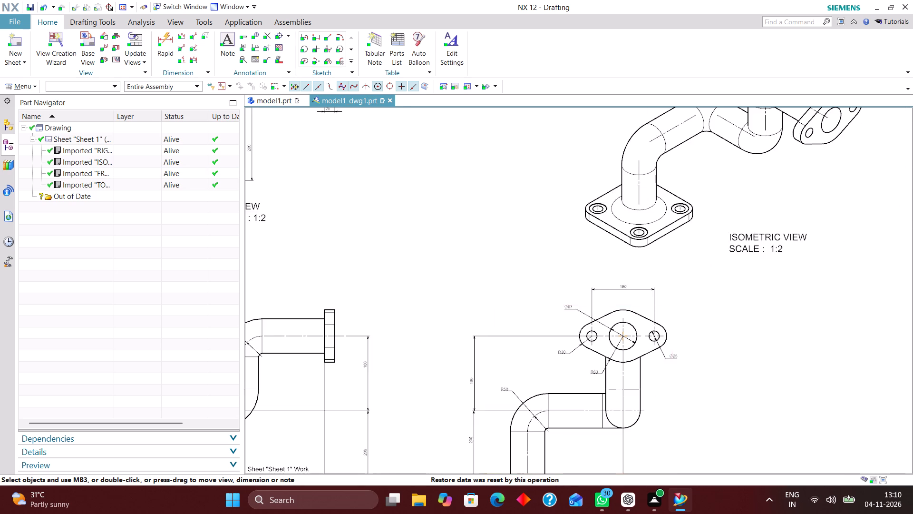
scroll(508, 322, "down", 1)
scroll(480, 287, "up", 2)
right_click_drag(513, 234, 446, 307)
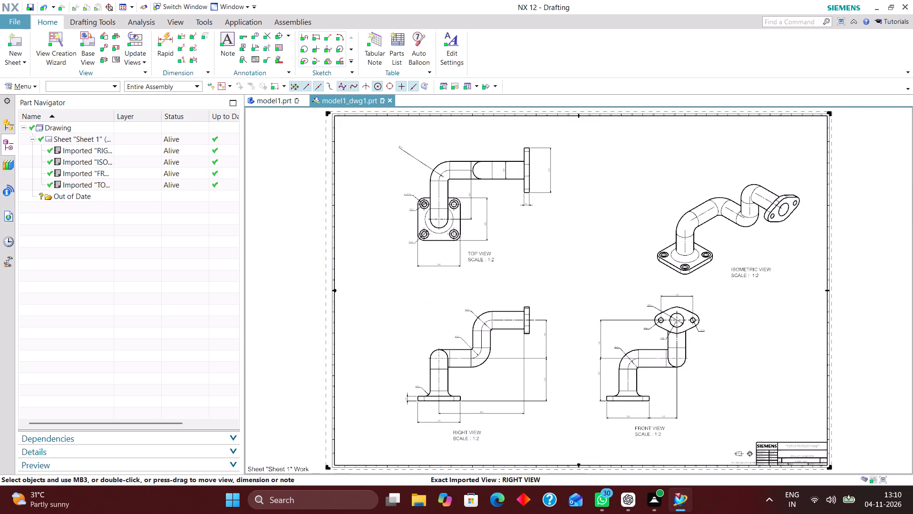
scroll(768, 466, "up", 9)
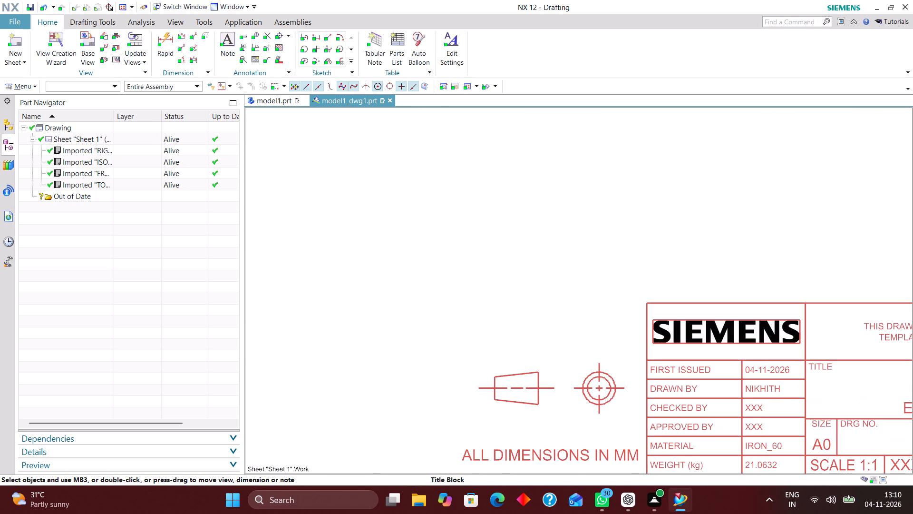
scroll(762, 425, "down", 7)
scroll(692, 424, "down", 2)
scroll(699, 380, "up", 1)
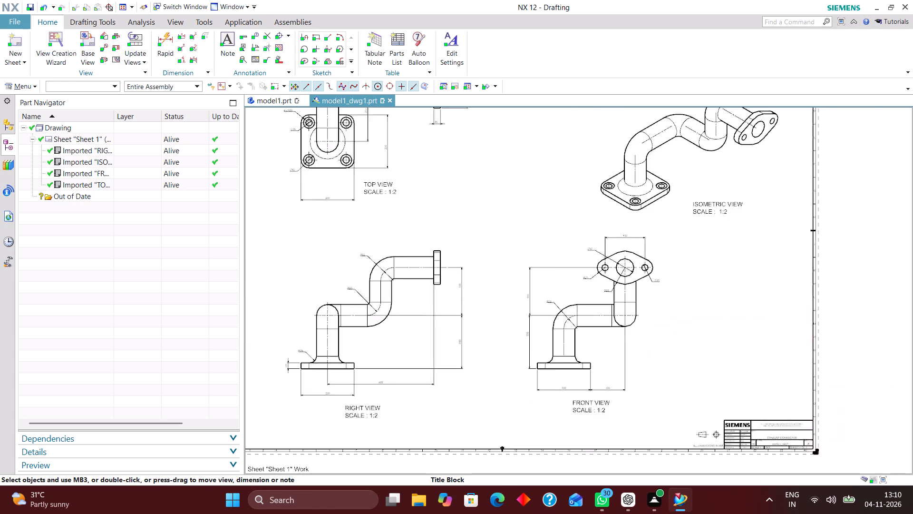
scroll(699, 380, "up", 2)
right_click_drag(728, 328, 653, 410)
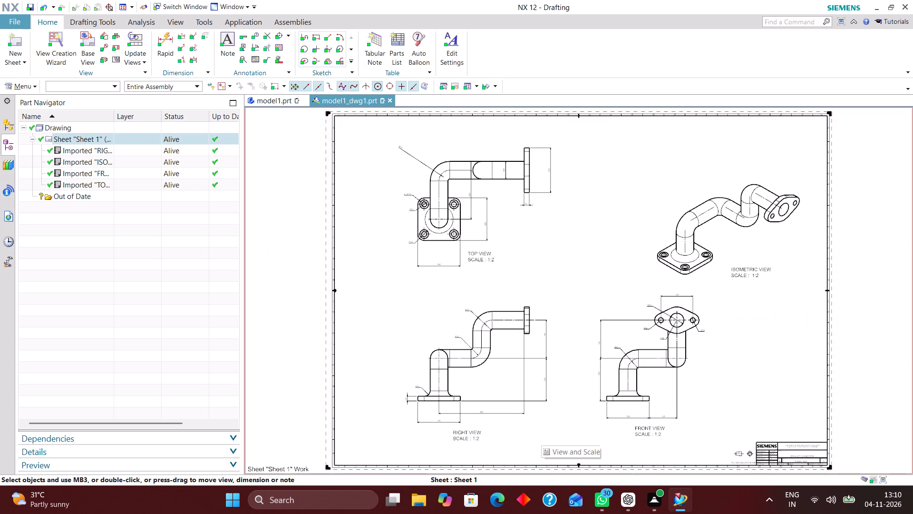
Select all dimensions on the sheet with the Dimension filter and move them to layer 223.
left_click(103, 82)
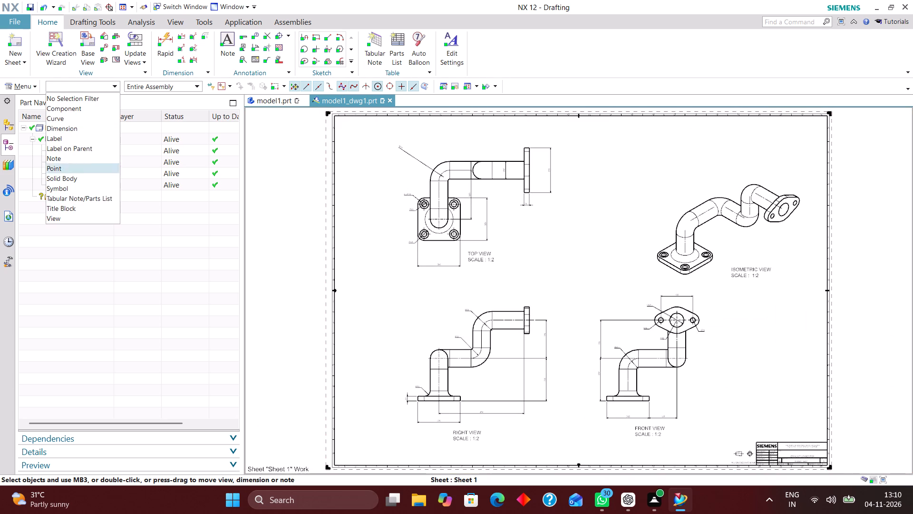
left_click(68, 127)
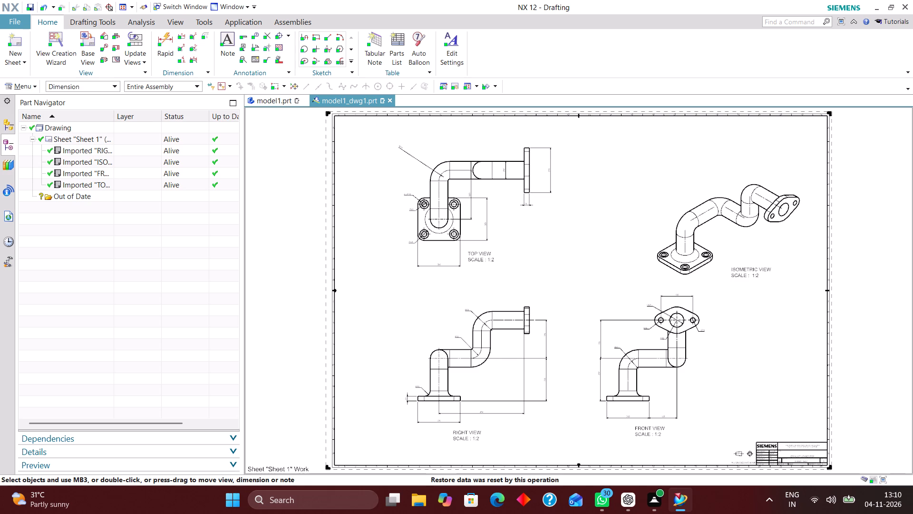
key("ctrl+a")
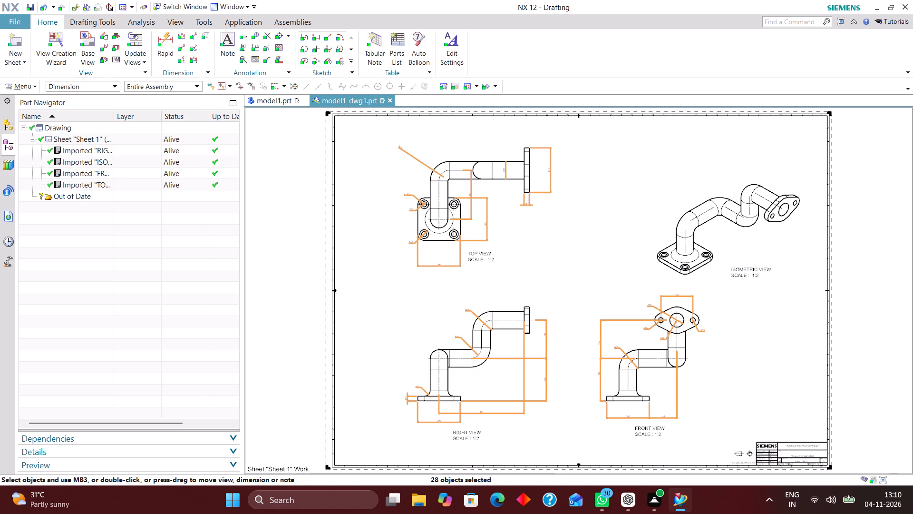
key("ctrl+j")
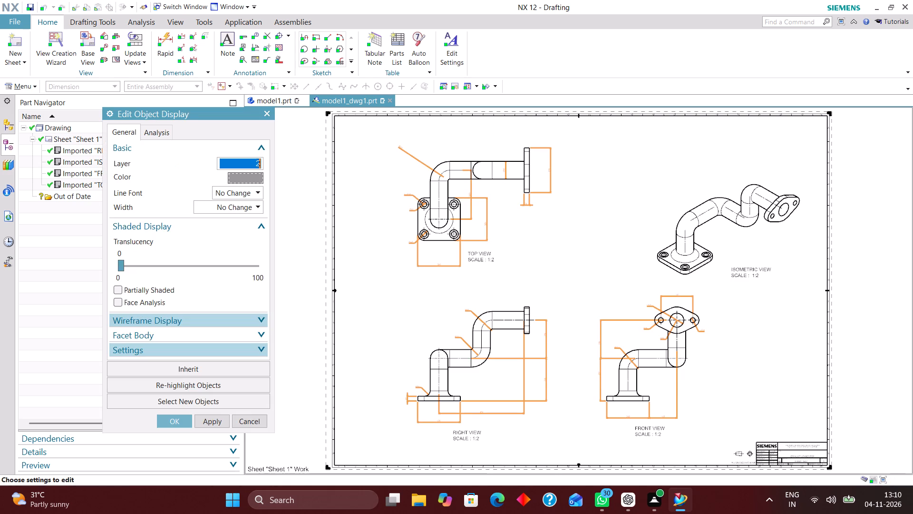
type("223")
key("Return")
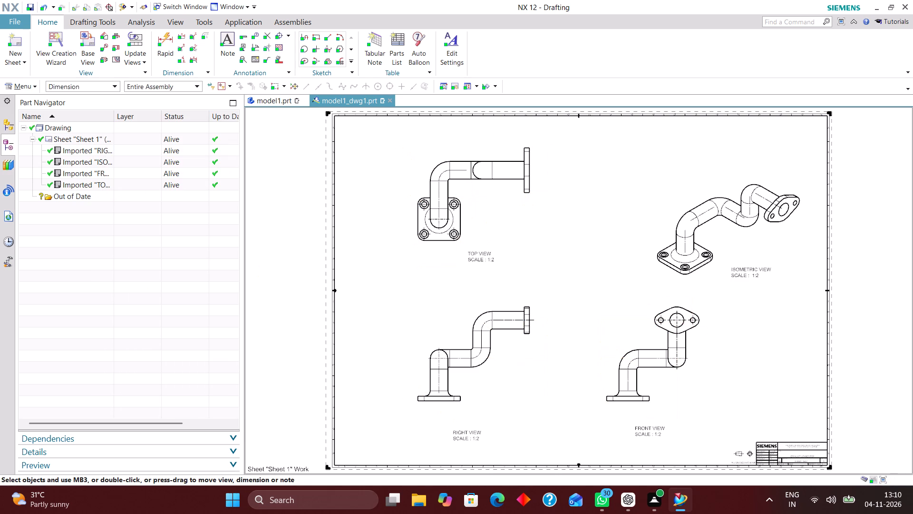
Select all notes on the sheet, including the view labels, with the Note filter and move them to layer 224.
left_click(106, 86)
left_click(71, 160)
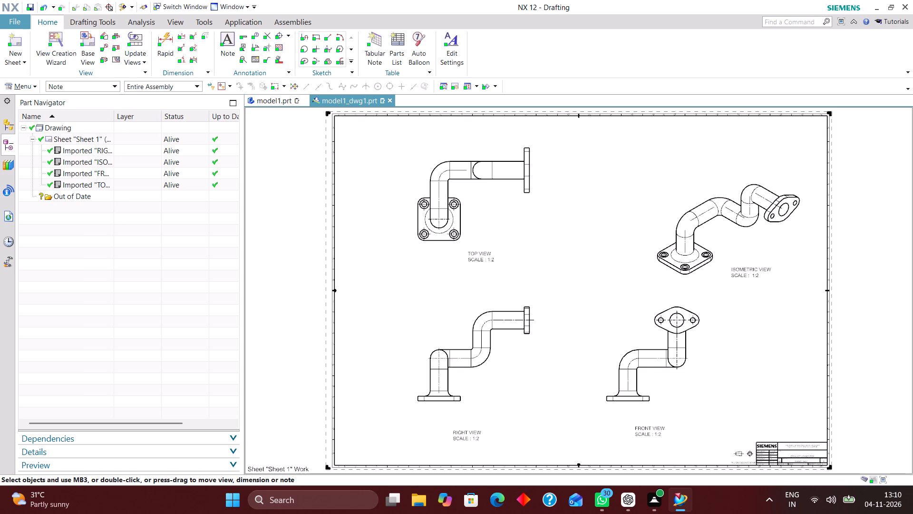
key("ctrl+a")
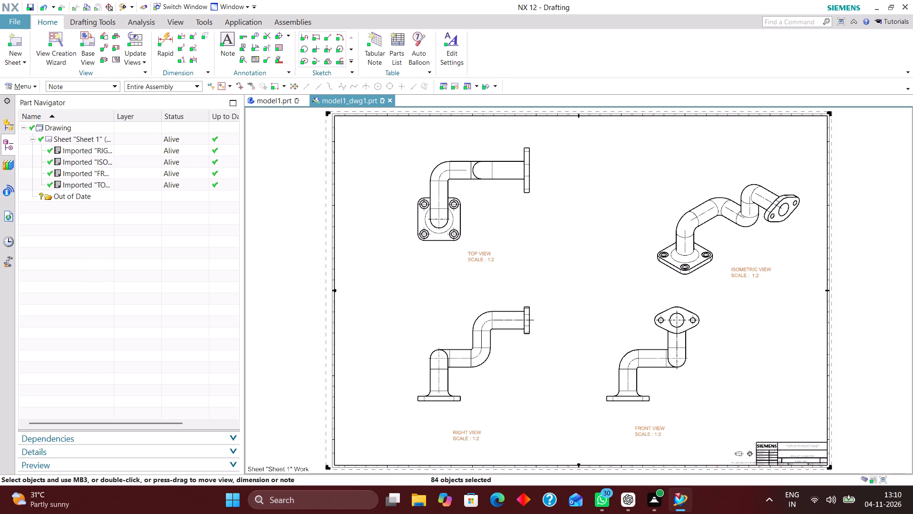
key("ctrl+j")
type("22")
key("4")
key("Return")
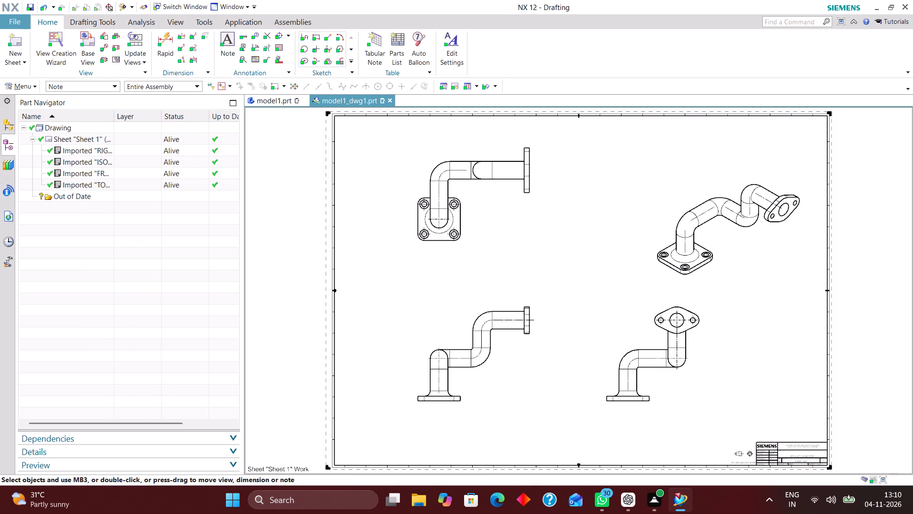
Select all symbols, including the centerlines, with the Symbol filter and move them to layer 225.
left_click(66, 87)
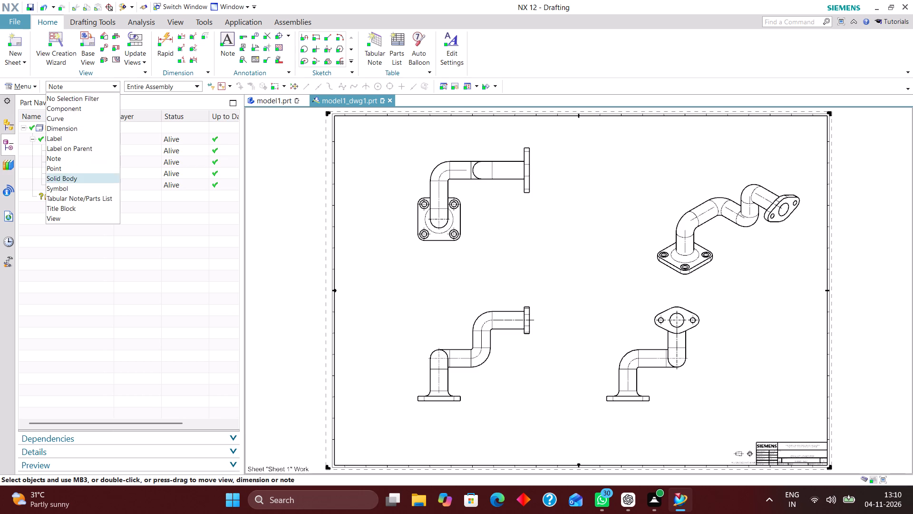
left_click(74, 186)
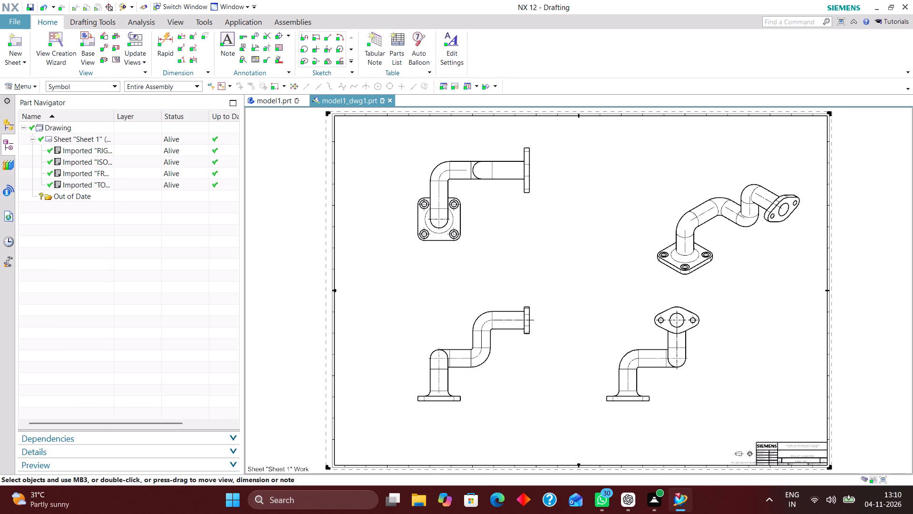
key("ctrl+a")
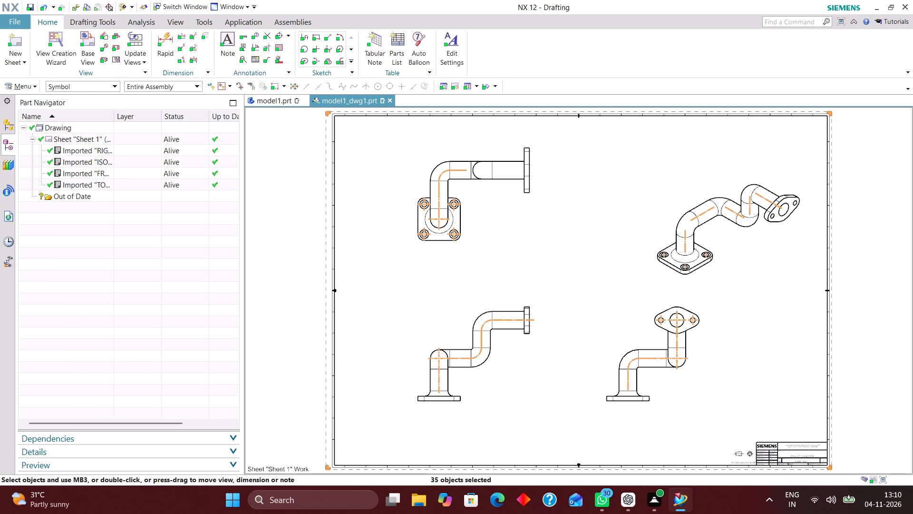
key("ctrl+j")
type("225")
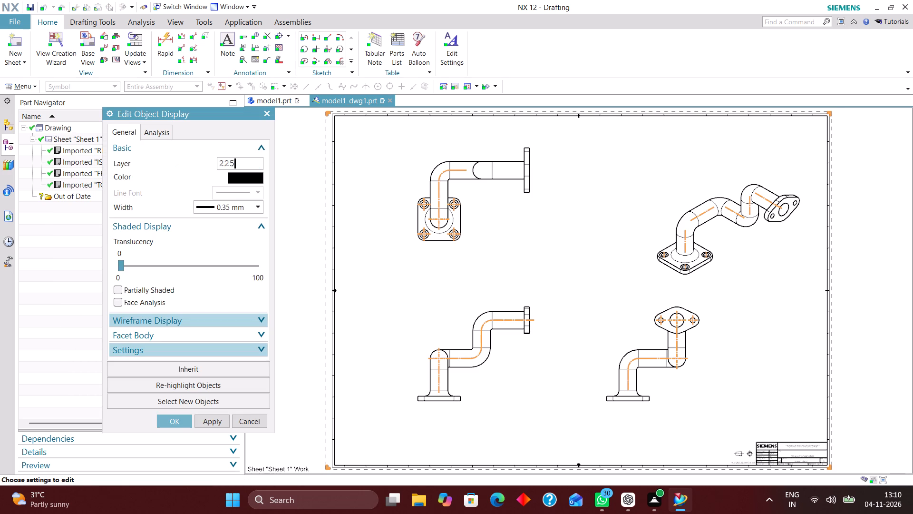
key("Return")
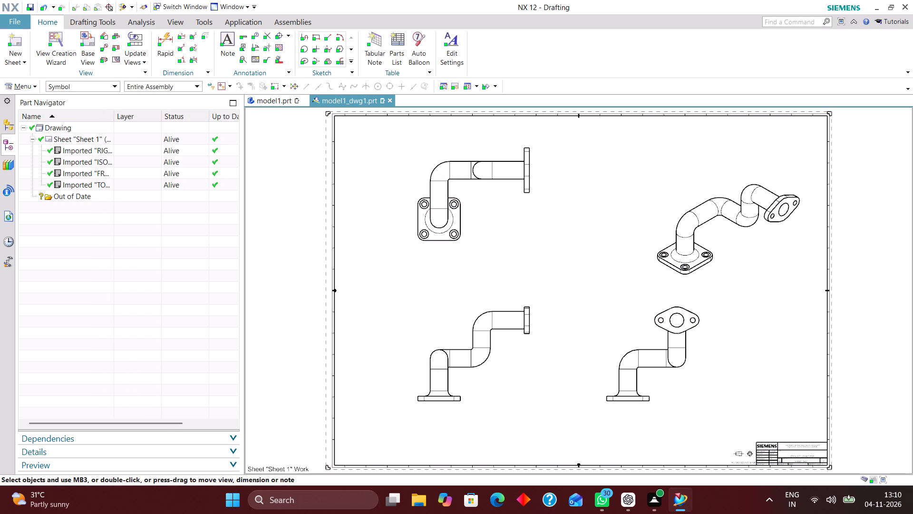
Turn on every layer in Layer Settings, including 223, 224 and 225, and toggle Visible Only for the ALL category.
key("ctrl+l")
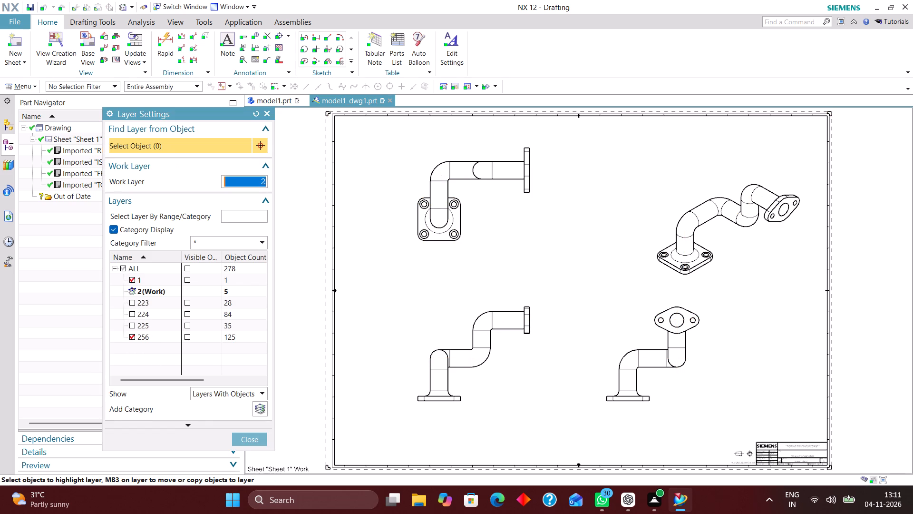
left_click(124, 267)
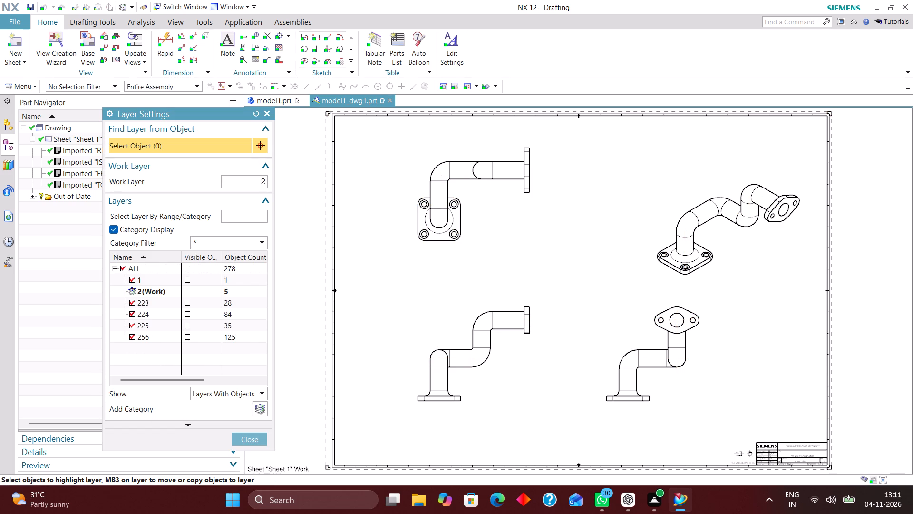
left_click(187, 267)
left_click(251, 441)
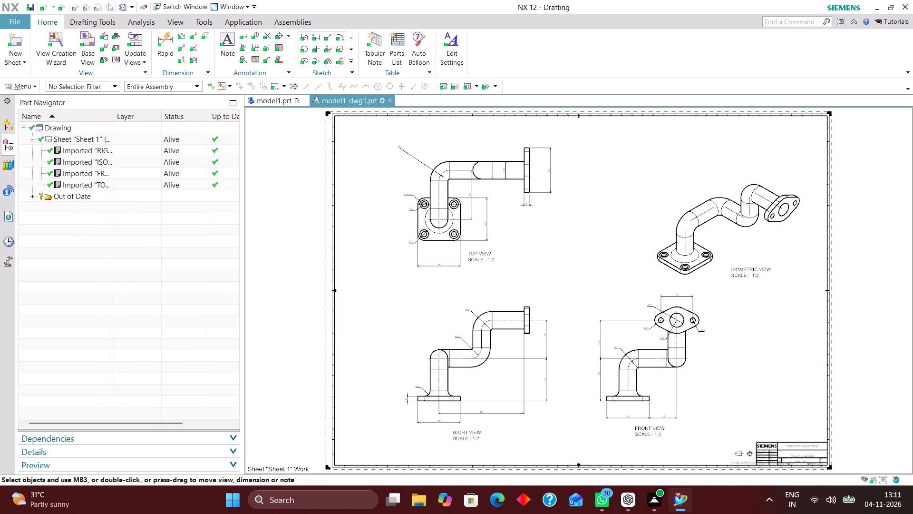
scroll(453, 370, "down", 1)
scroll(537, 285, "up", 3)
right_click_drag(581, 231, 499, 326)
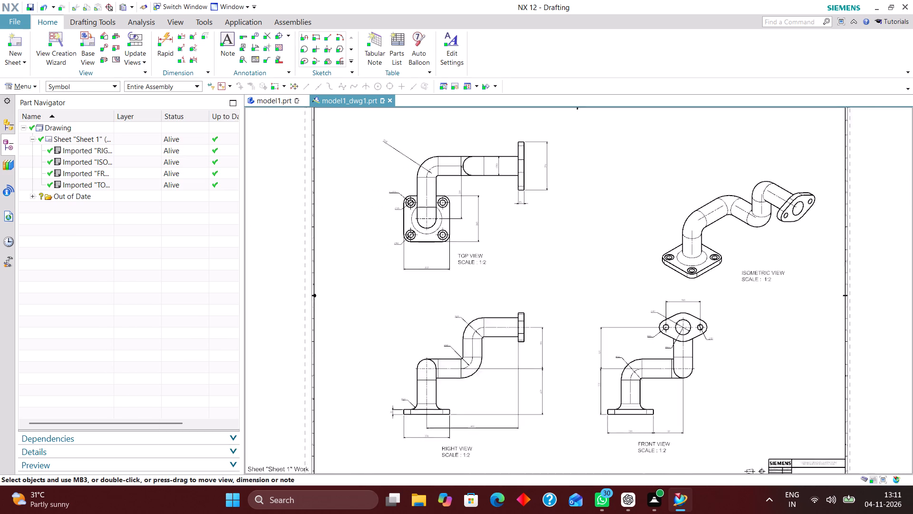